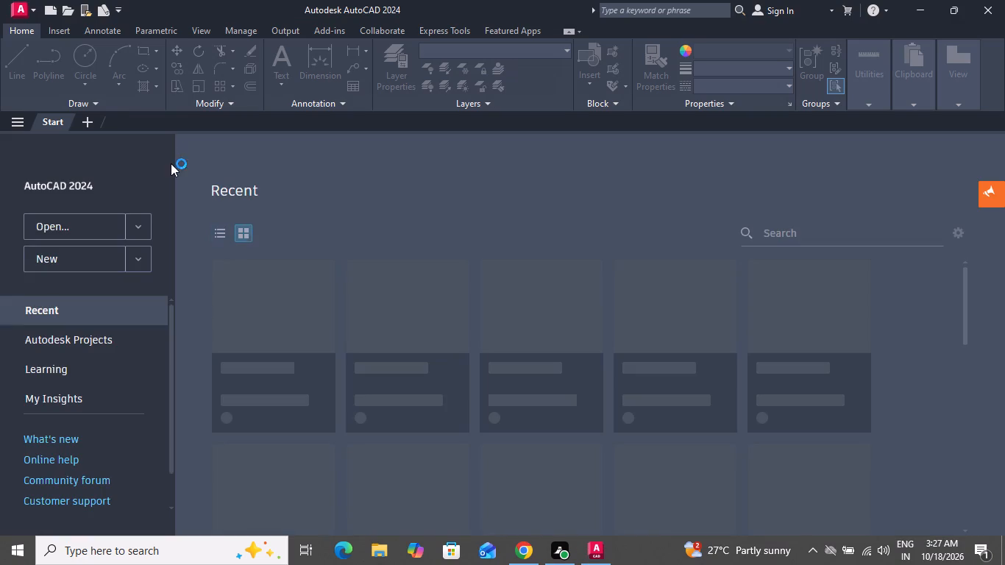
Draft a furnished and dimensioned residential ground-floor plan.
Create a new blank drawing.
click(105, 254)
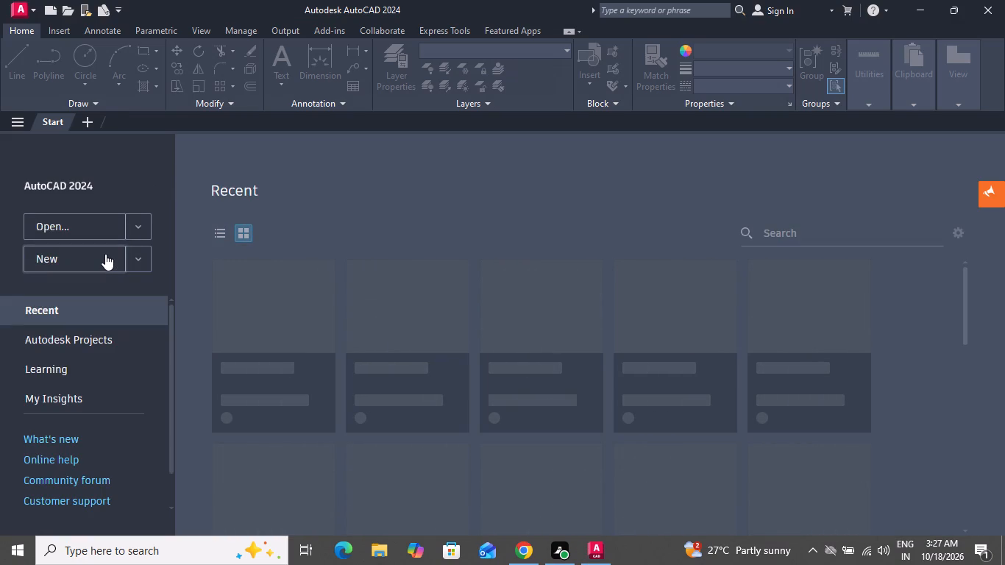
click(105, 254)
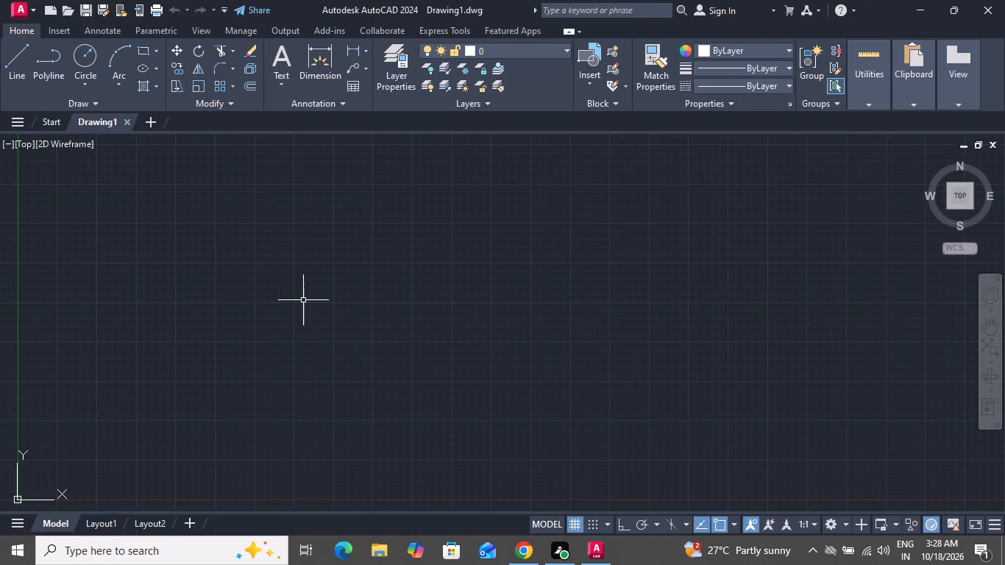
Turn on log file recording with the LOGFILEON command.
text(LOG)
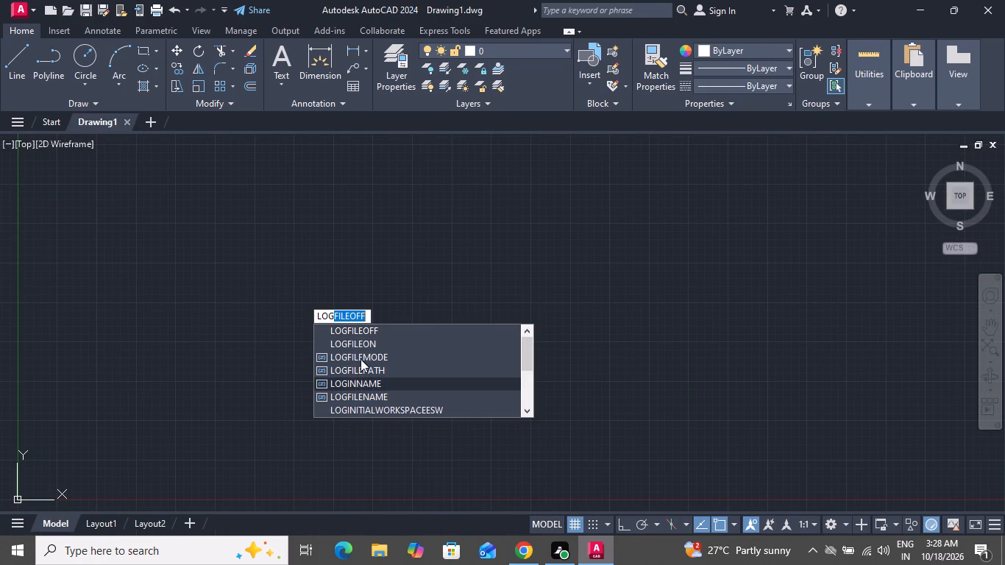
click(362, 342)
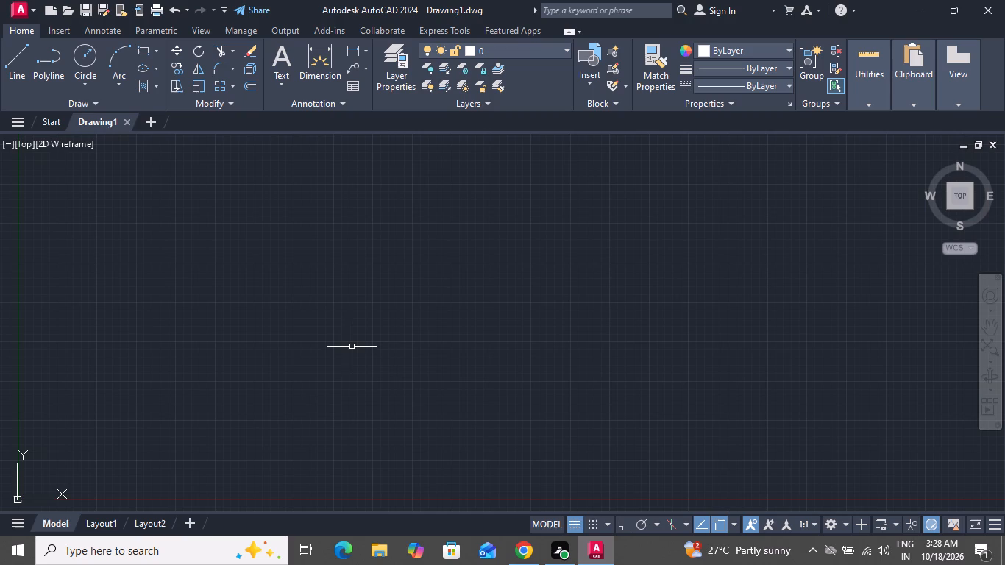
Configure the drawing units to Engineering length type with 0'-0" precision.
scroll(352, 347, up, 5)
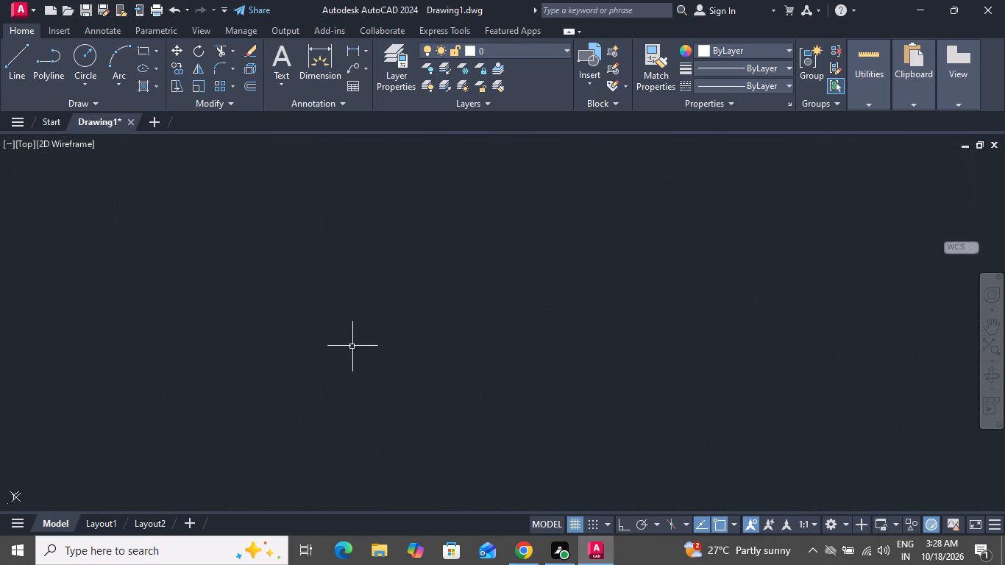
scroll(352, 347, up, 2)
text(UN)
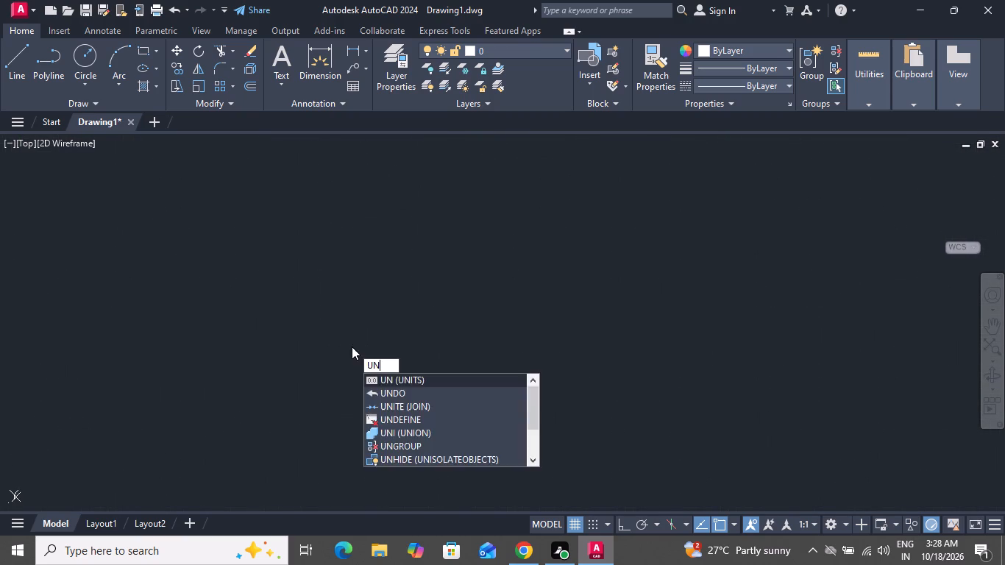
key(space)
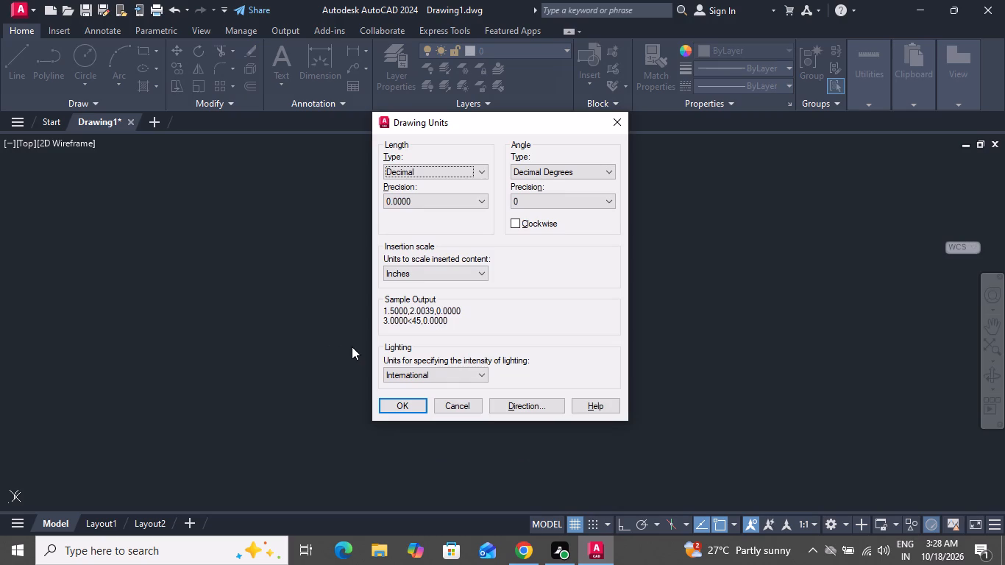
click(473, 176)
click(458, 206)
click(468, 204)
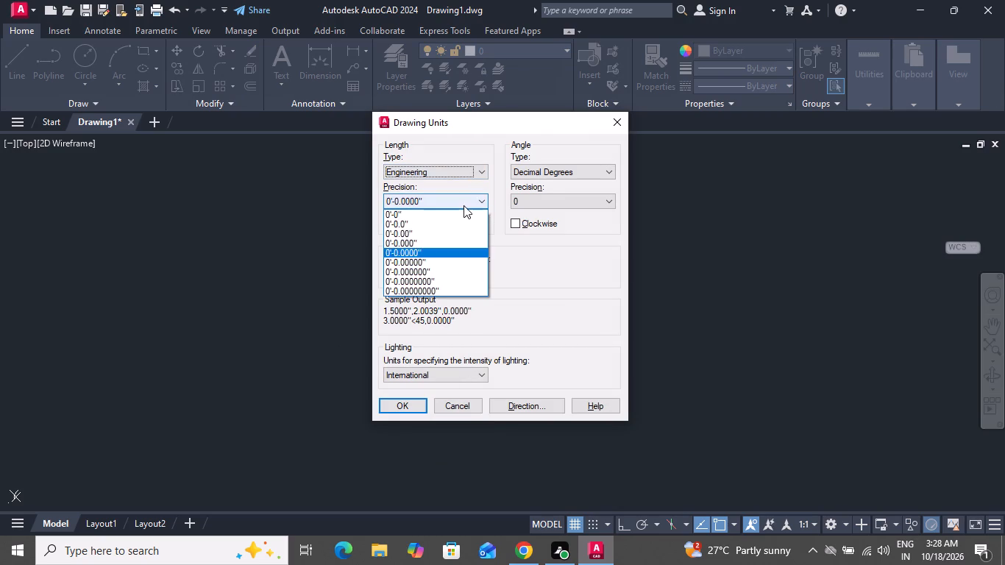
click(448, 216)
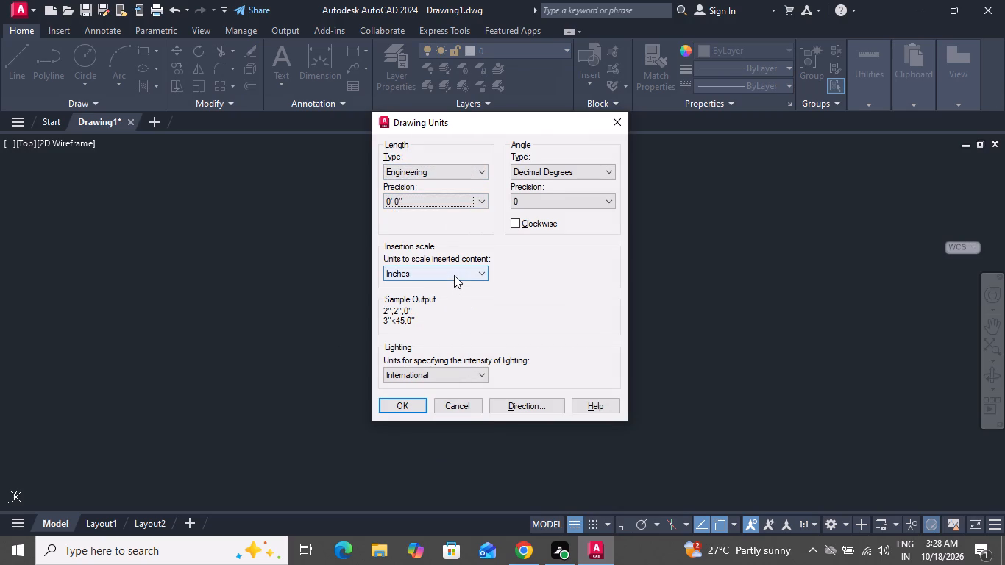
click(389, 411)
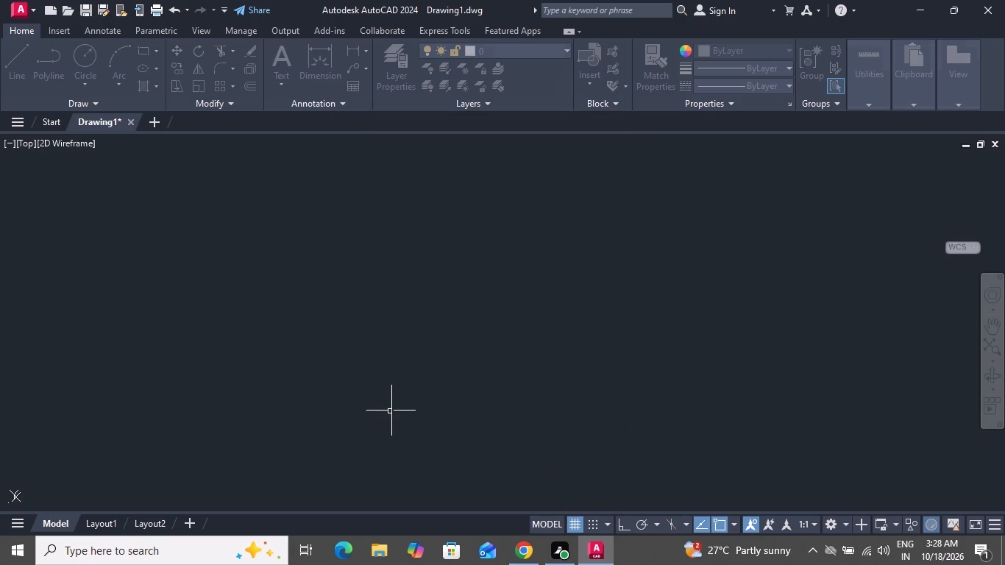
Modify the Standard dimension style's primary units to Engineering format with 0'-0" precision and set the style current.
text(D)
key(space)
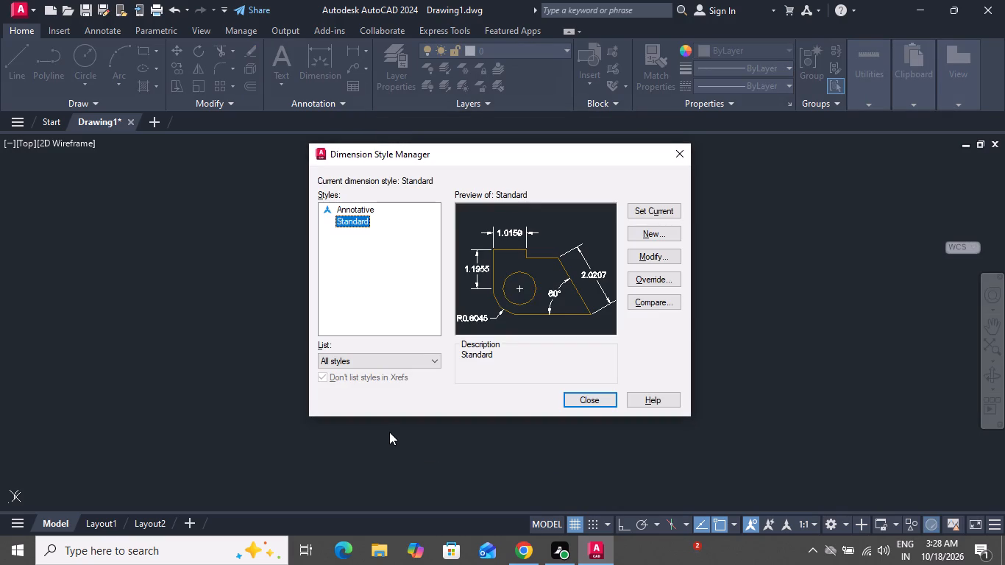
click(657, 262)
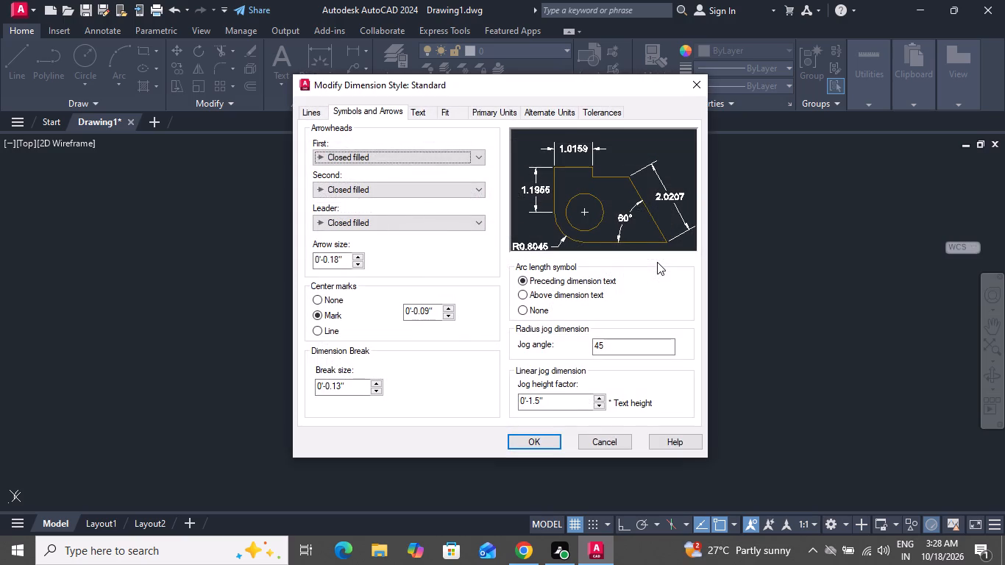
click(496, 108)
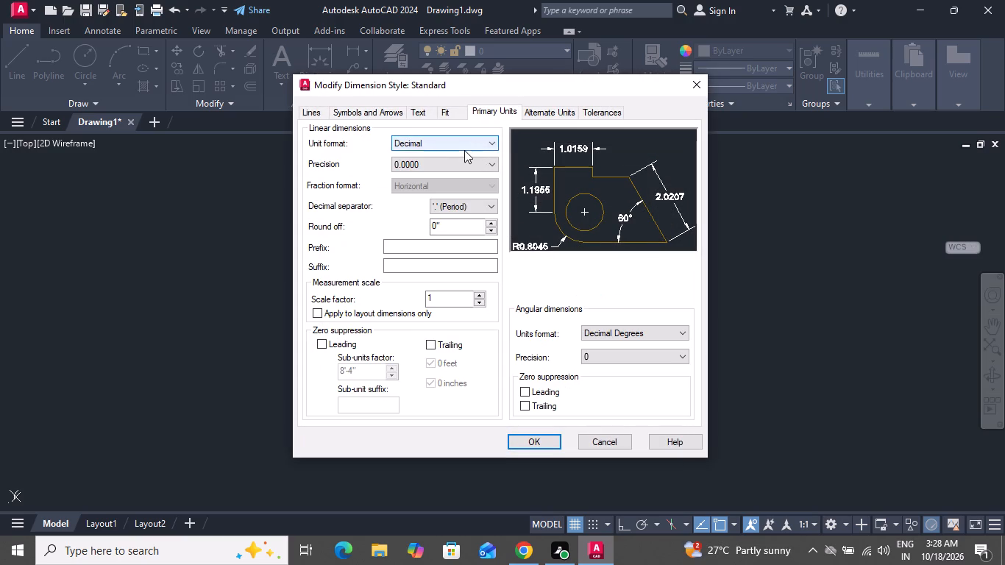
click(464, 150)
click(458, 174)
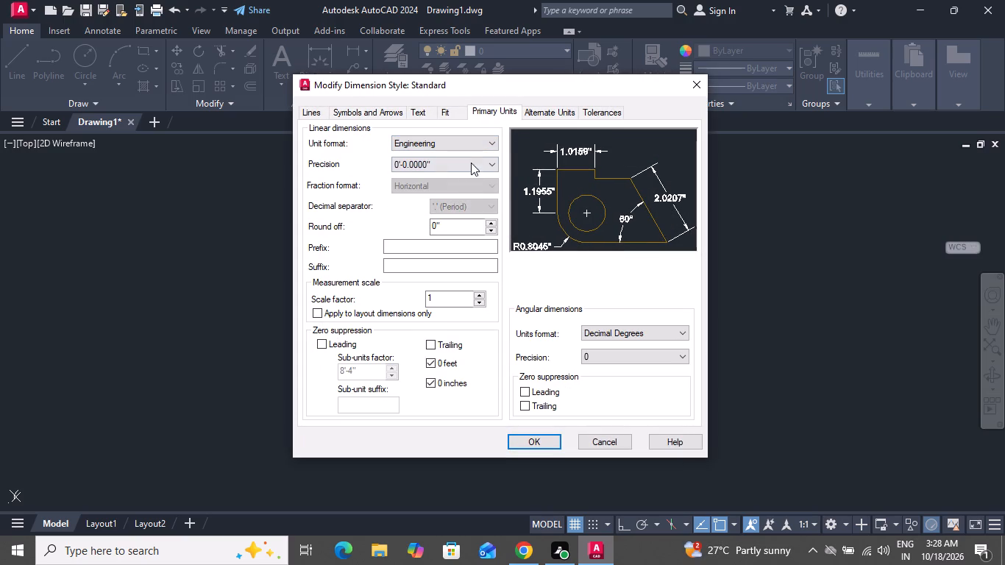
click(471, 163)
click(451, 177)
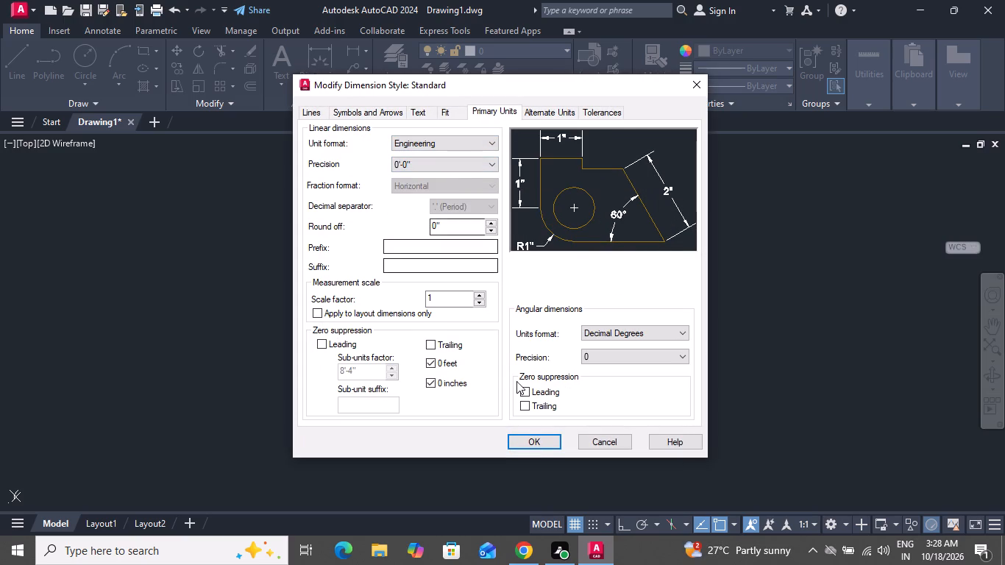
click(535, 440)
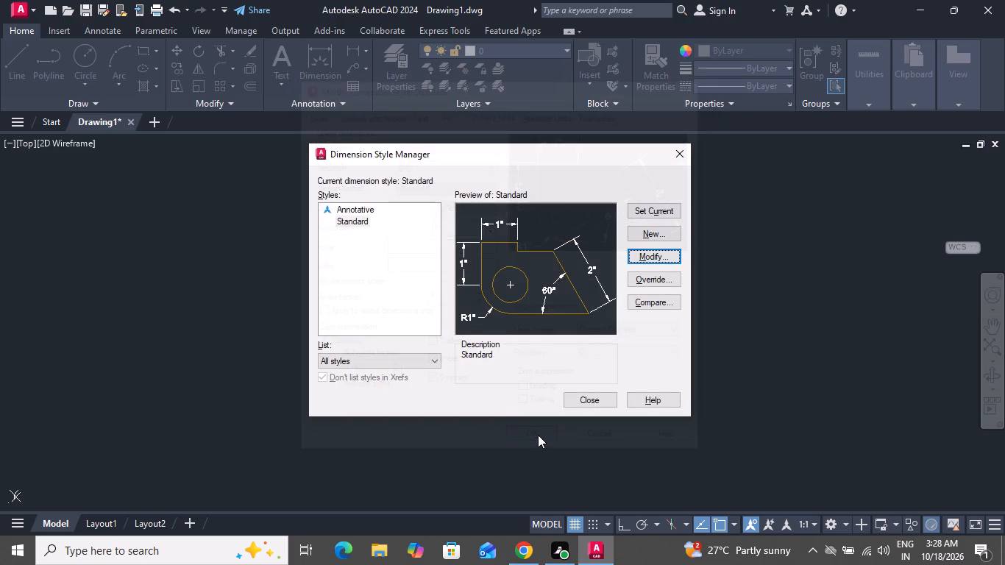
click(647, 205)
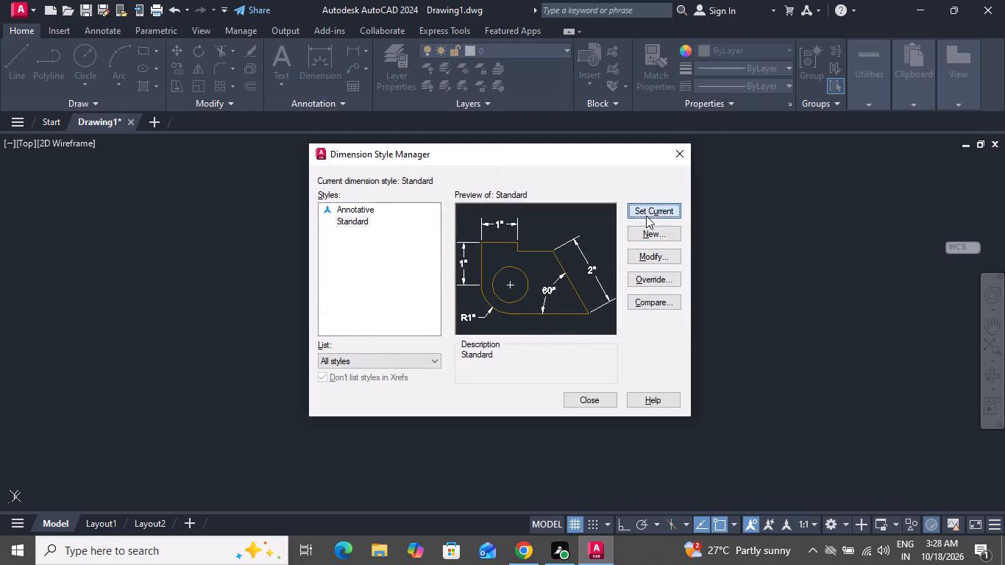
click(604, 396)
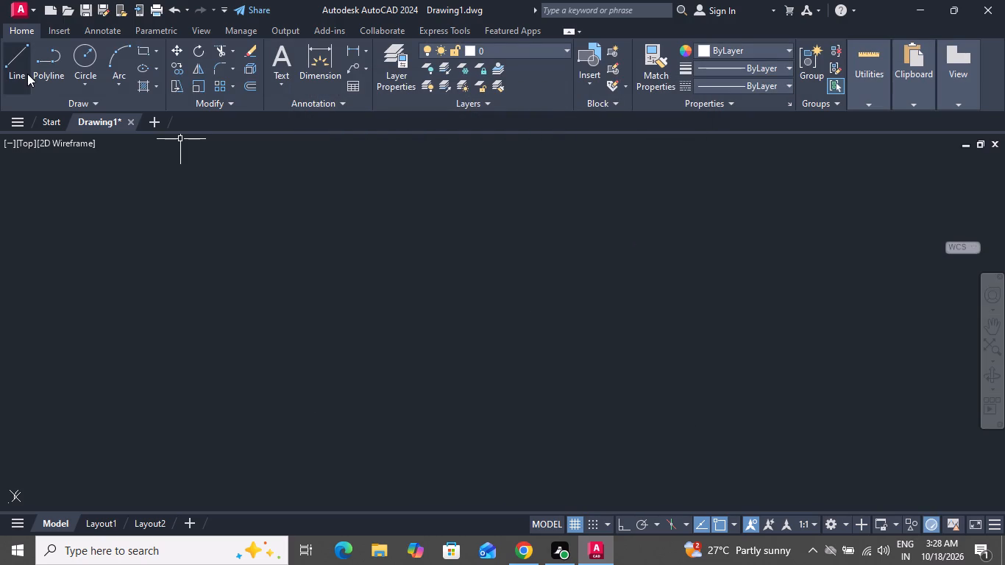
Draw a freehand chain of four connected line segments rising diagonally across the empty drawing area.
click(26, 74)
scroll(370, 352, up, 1)
scroll(370, 352, down, 1)
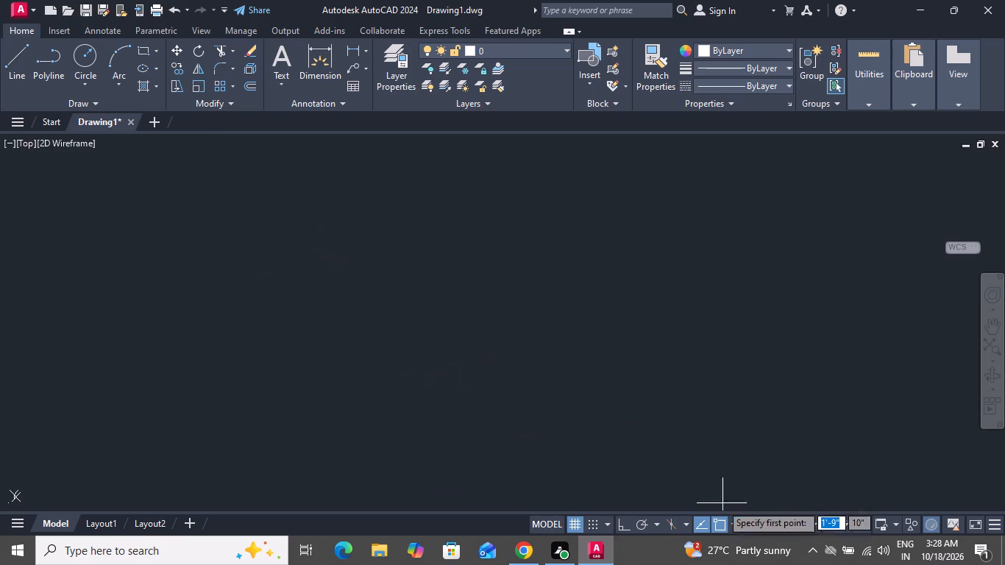
click(592, 524)
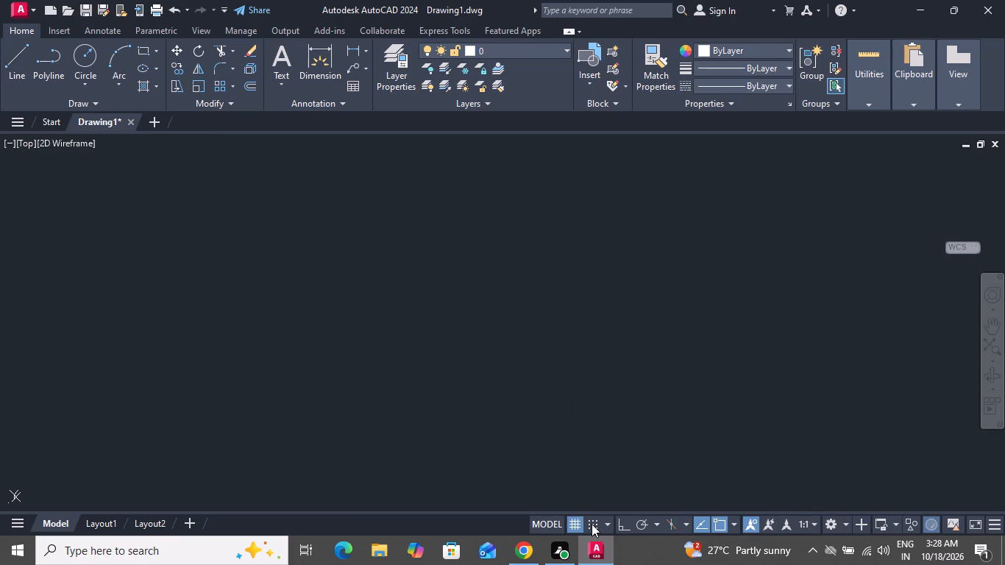
click(592, 524)
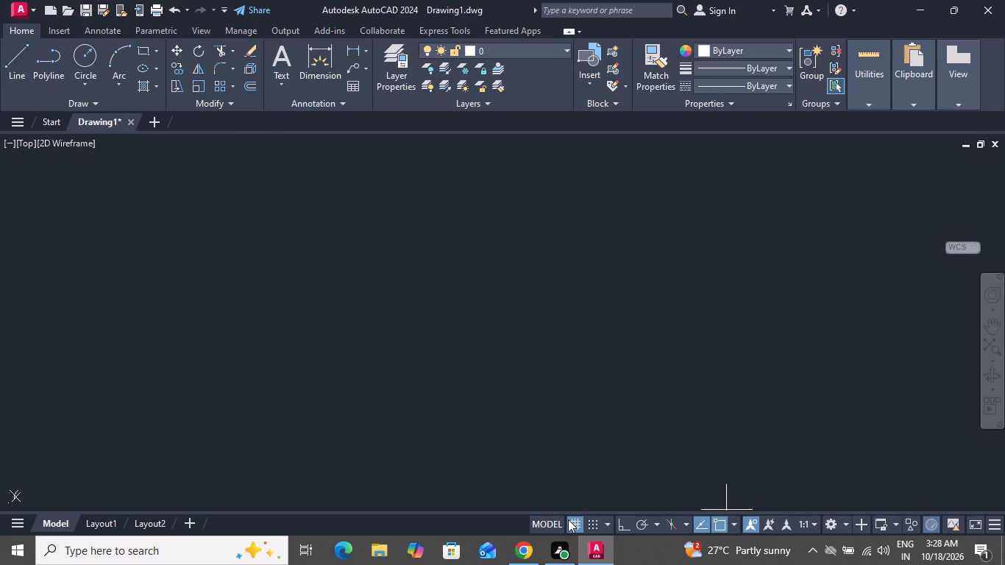
click(568, 519)
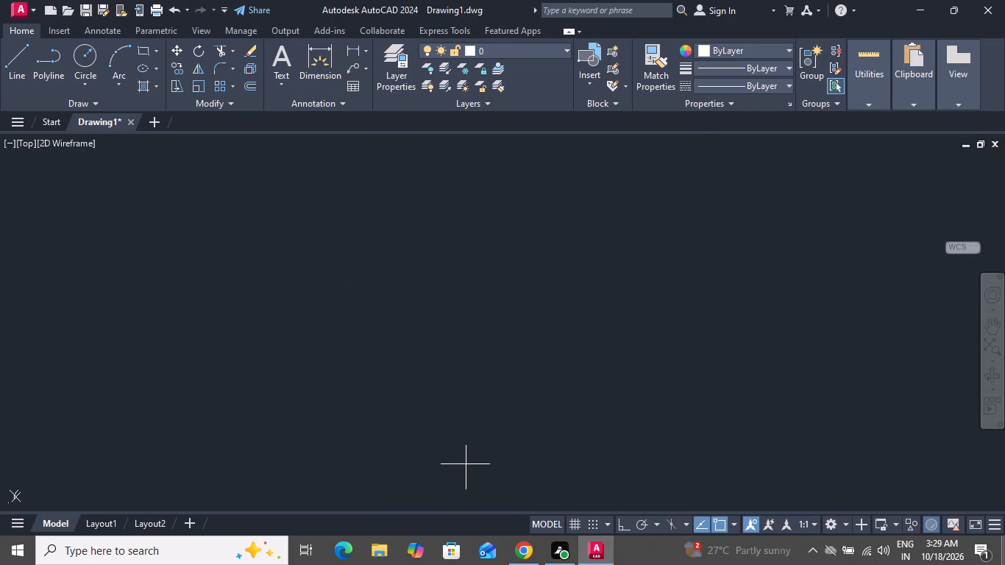
click(578, 523)
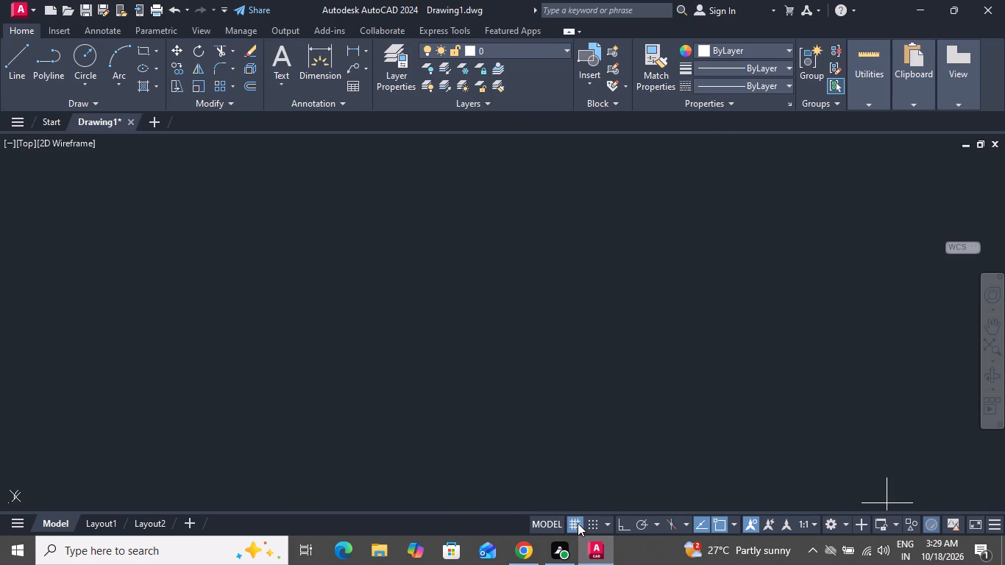
scroll(71, 302, up, 1)
scroll(147, 321, down, 1)
click(221, 429)
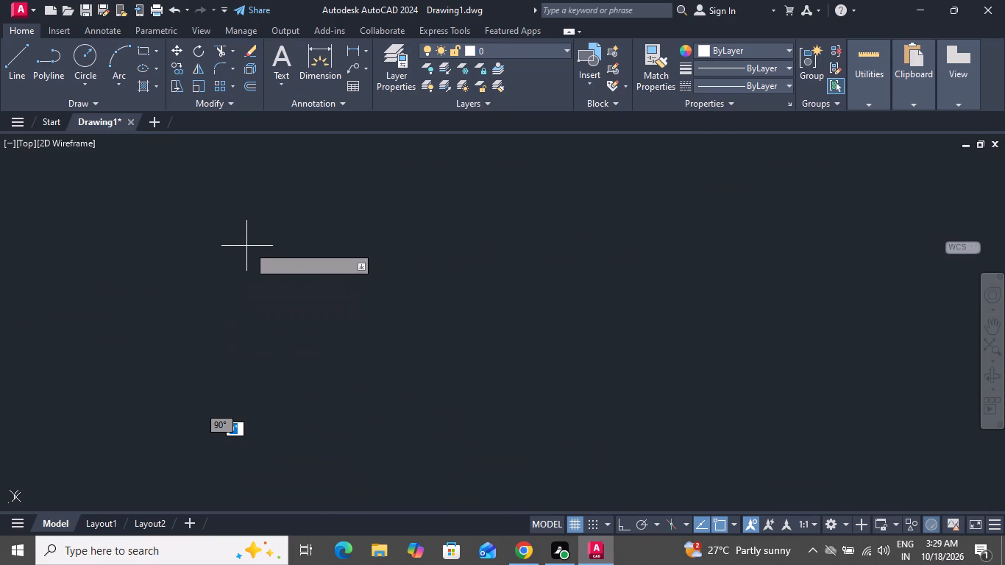
drag(266, 406, 280, 335)
drag(298, 358, 393, 260)
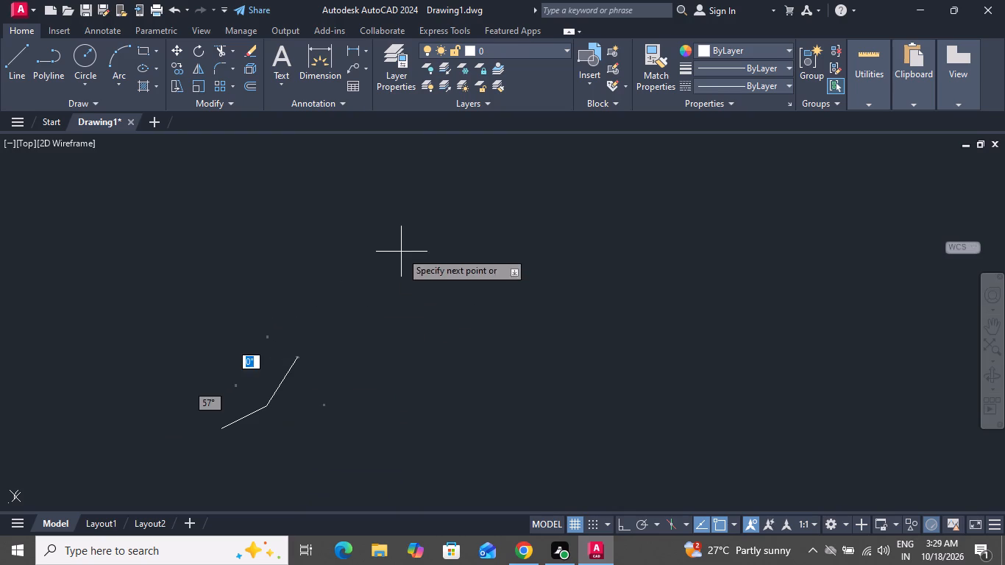
drag(366, 330, 542, 213)
drag(497, 321, 559, 244)
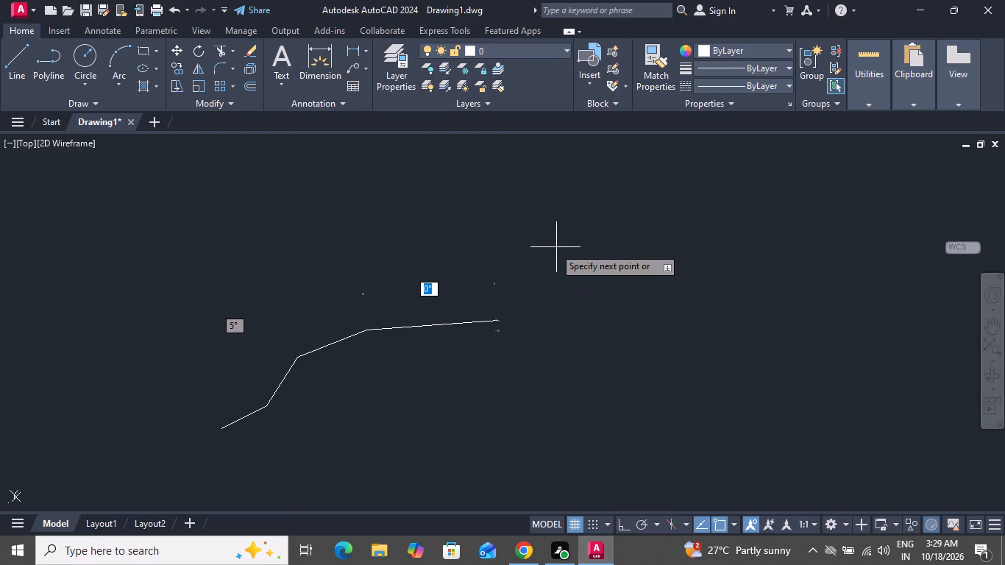
Undo the last two segments of the line chain and end the Line command.
key(ctrl+z)
key(z)
key(z)
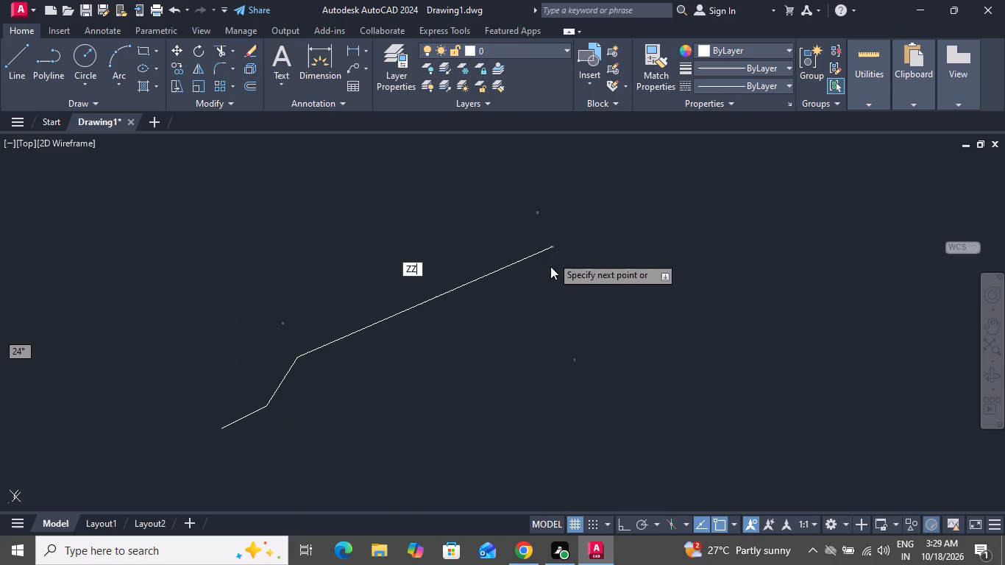
key(ctrl+z)
key(ctrl+z)
key(Escape)
key(Escape)
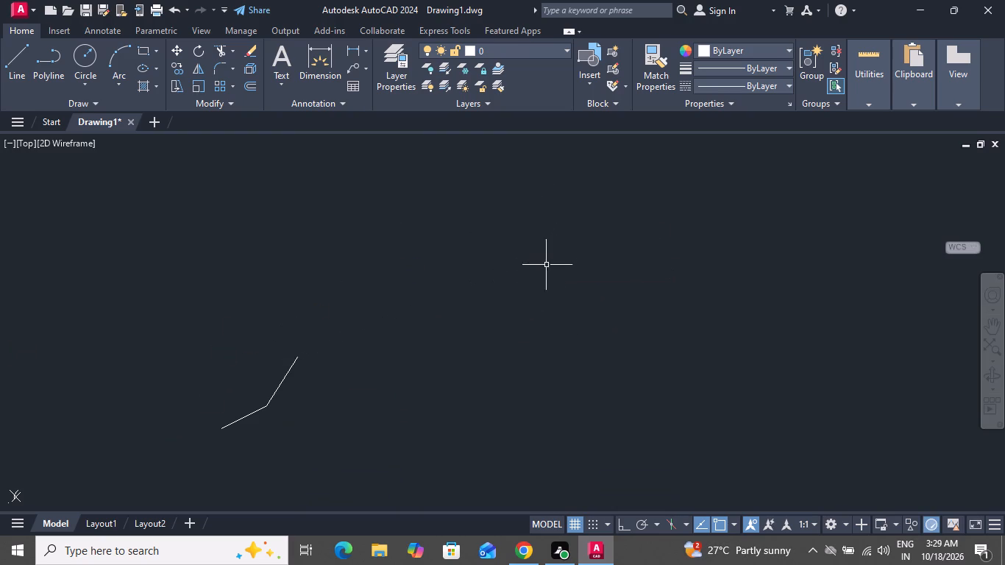
key(Escape)
key(Escape)
key(Escape)
key(Escape)
Turn on Ortho mode and draw a vertical line 50' long, going upward beside the short line chain.
scroll(528, 302, up, 1)
scroll(530, 299, down, 3)
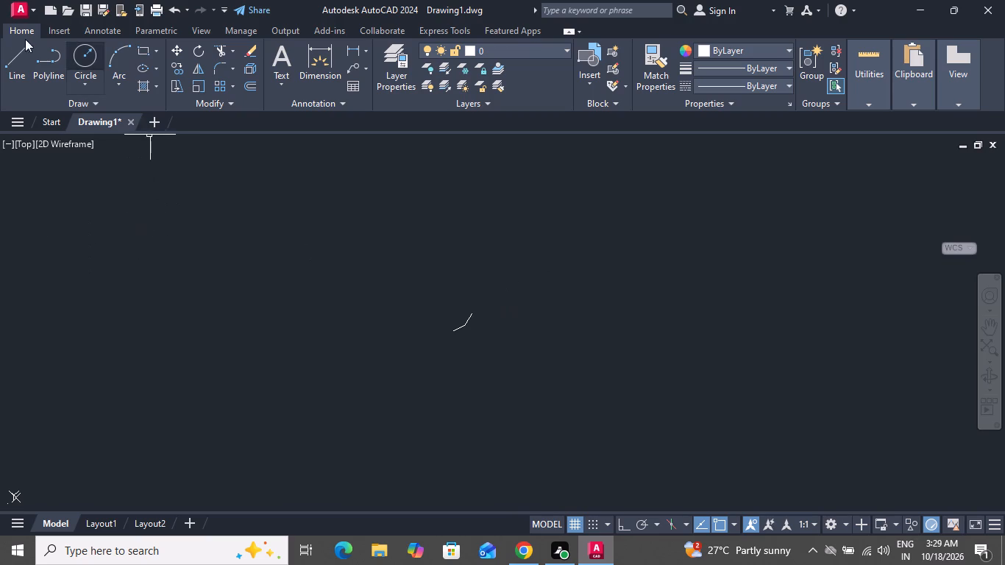
click(10, 53)
click(230, 366)
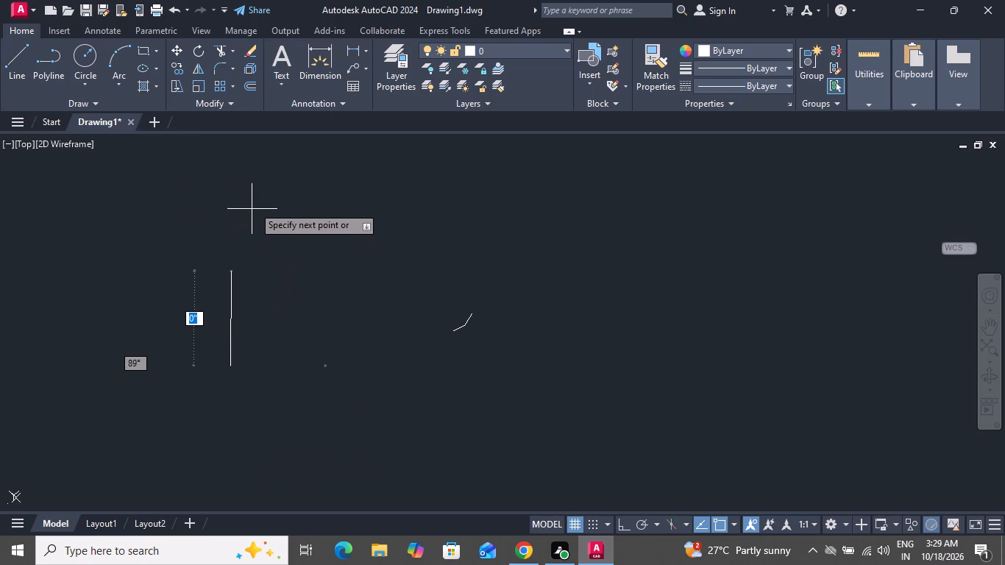
click(619, 525)
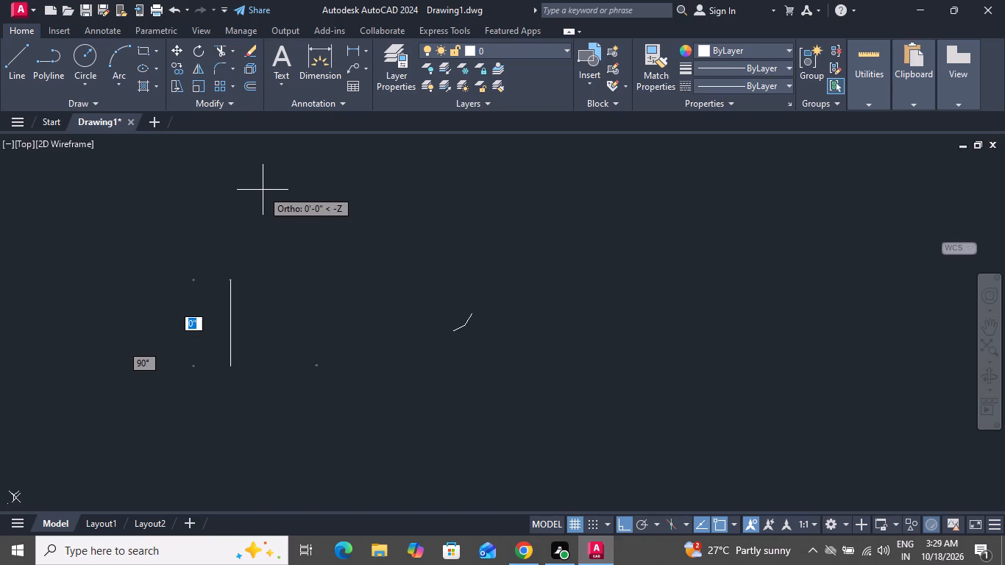
text(50)
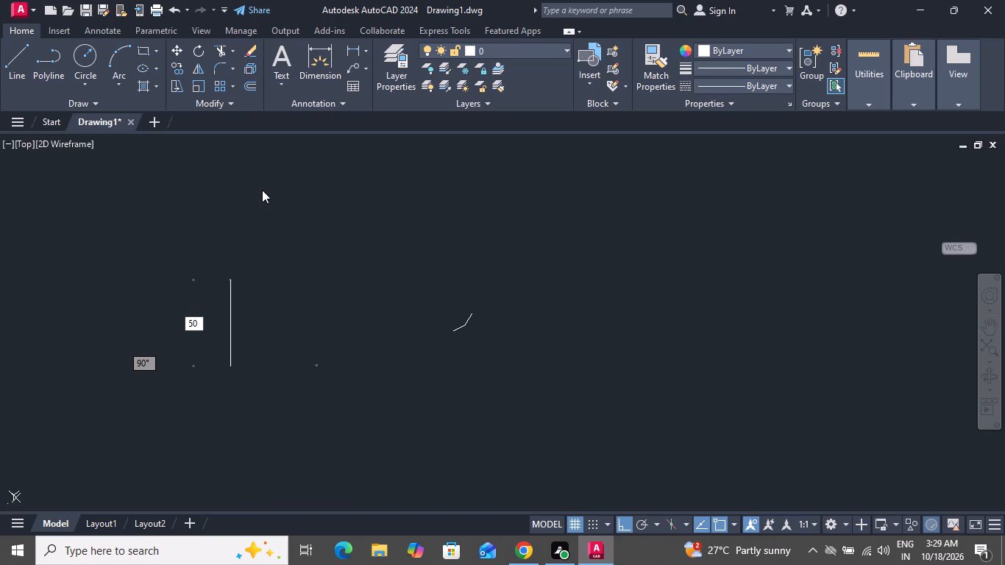
key(apostrophe)
key(Return)
Turn on grid snap, try to add further segments from the 50' vertical line, and end the Line command.
scroll(498, 466, up, 1)
scroll(497, 467, down, 3)
scroll(494, 477, up, 1)
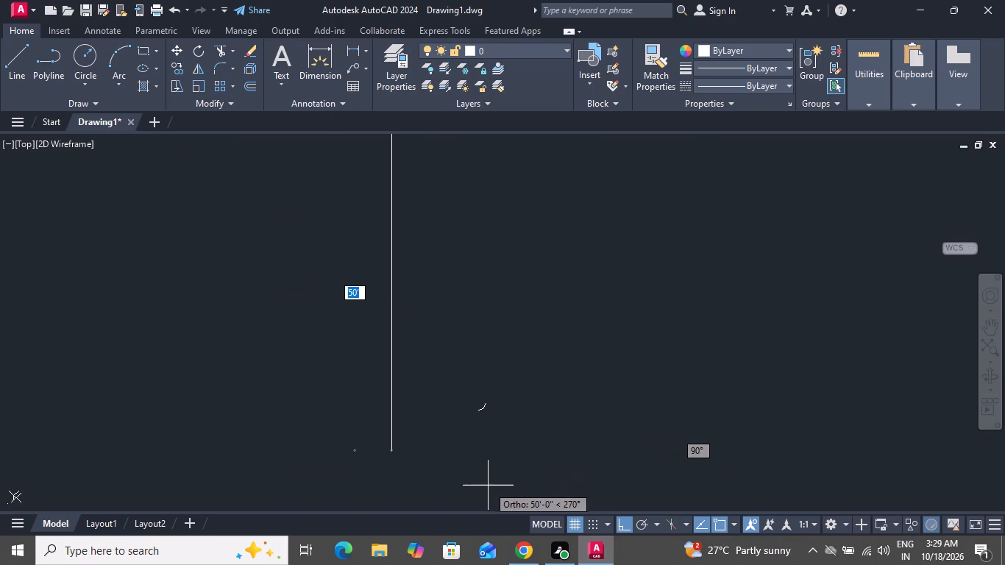
scroll(510, 402, down, 3)
scroll(511, 363, up, 1)
scroll(511, 361, down, 1)
scroll(523, 291, up, 1)
scroll(524, 292, down, 7)
scroll(411, 373, up, 1)
scroll(411, 373, down, 2)
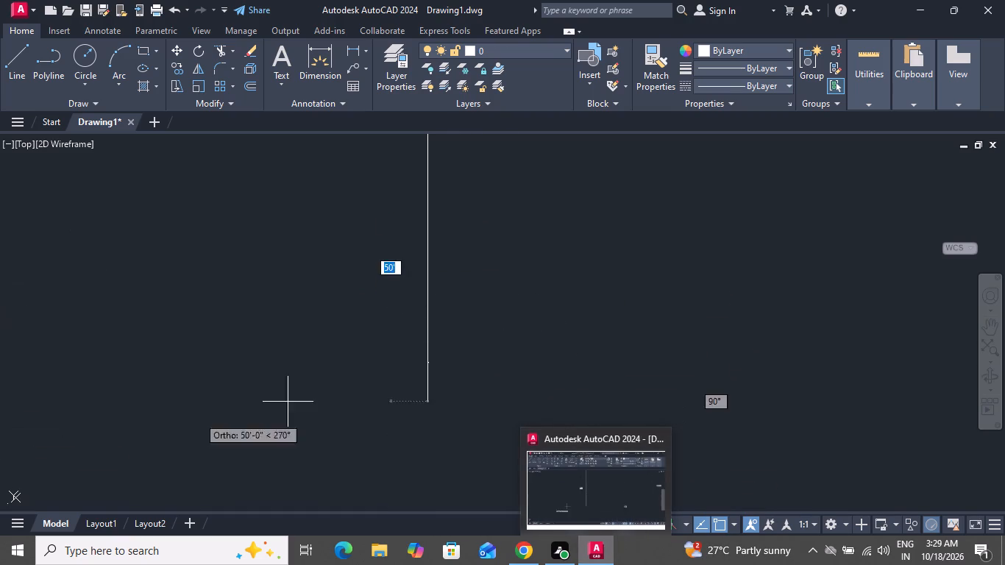
click(594, 521)
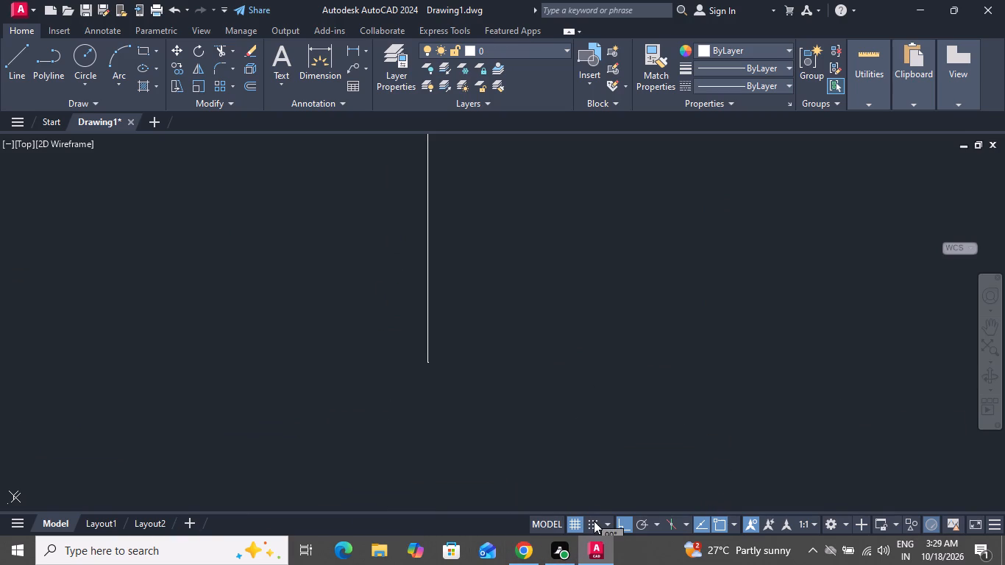
scroll(344, 318, down, 1)
scroll(344, 318, up, 1)
scroll(344, 318, down, 11)
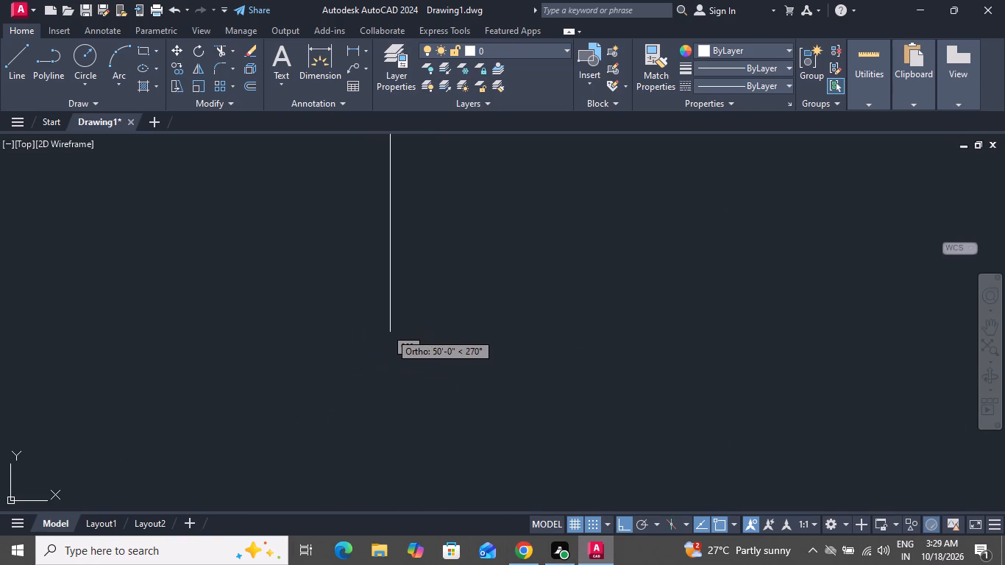
scroll(390, 333, down, 4)
scroll(390, 333, up, 1)
scroll(390, 333, down, 1)
scroll(390, 333, up, 1)
scroll(390, 333, down, 3)
right_click(422, 244)
click(330, 335)
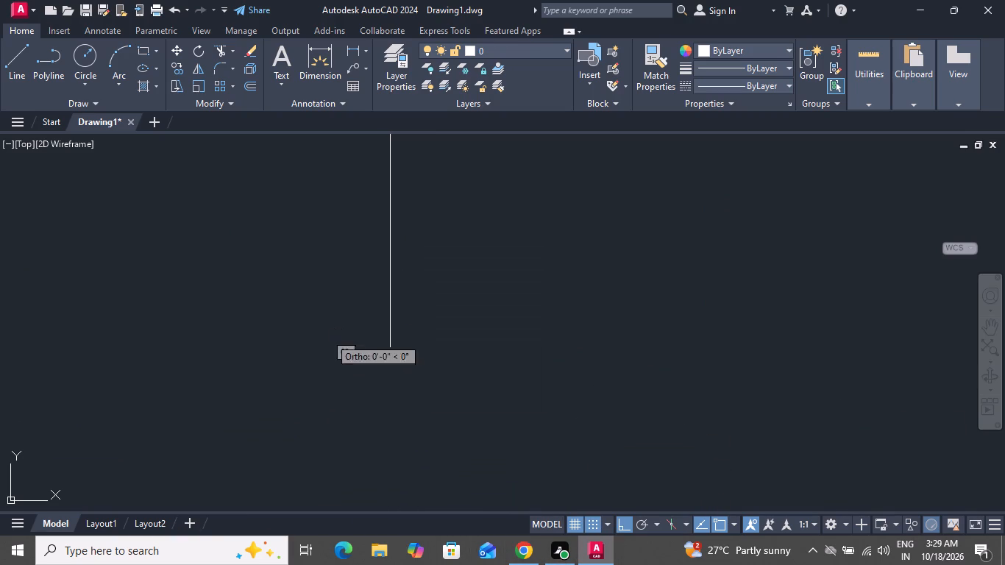
drag(320, 354, 322, 379)
click(331, 437)
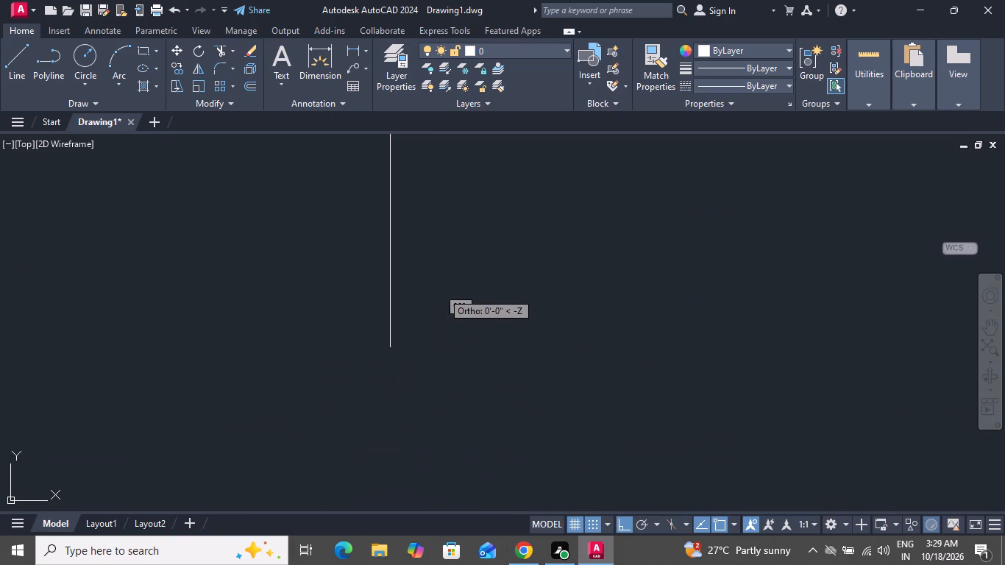
key(Escape)
key(Escape)
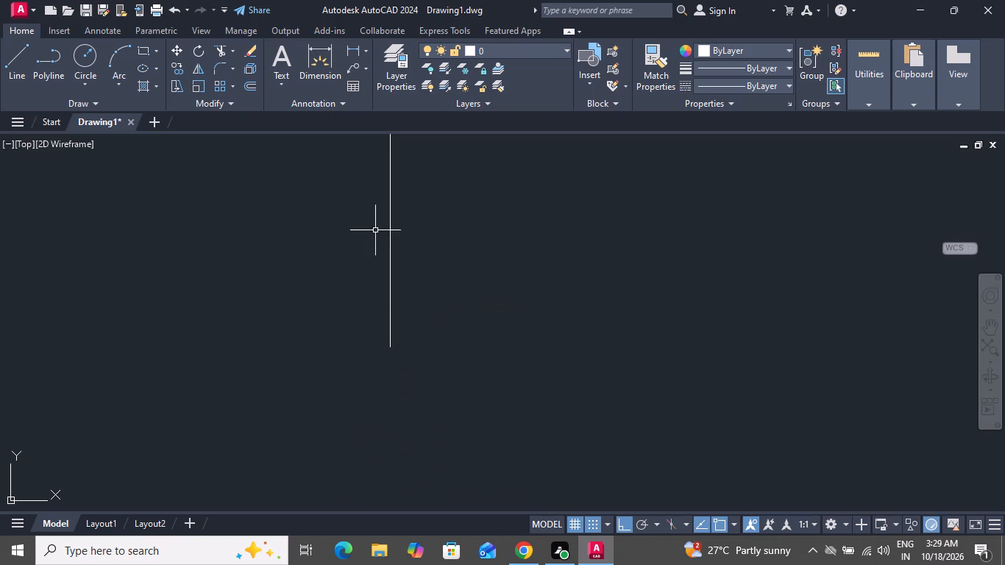
Select the 50' vertical line.
click(389, 220)
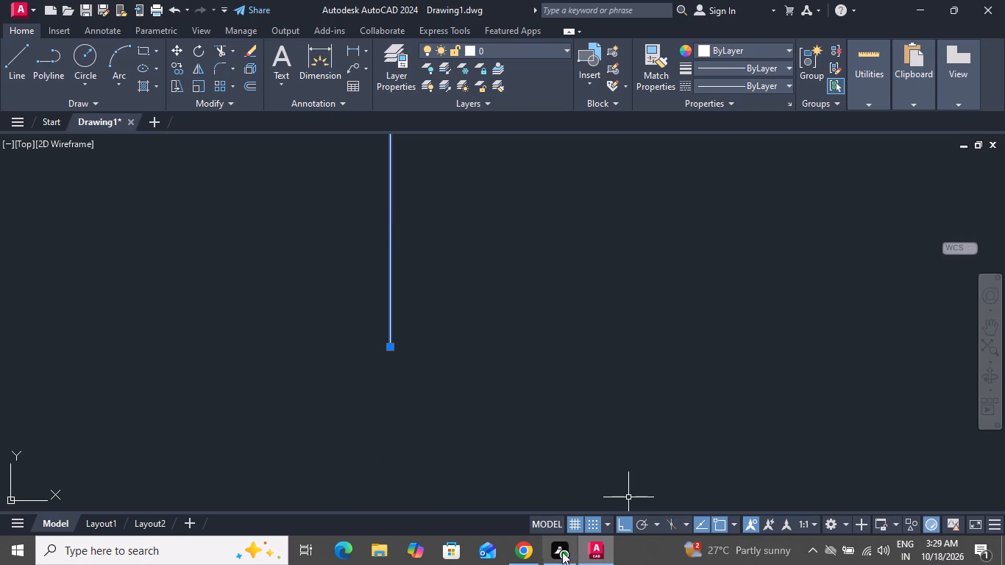
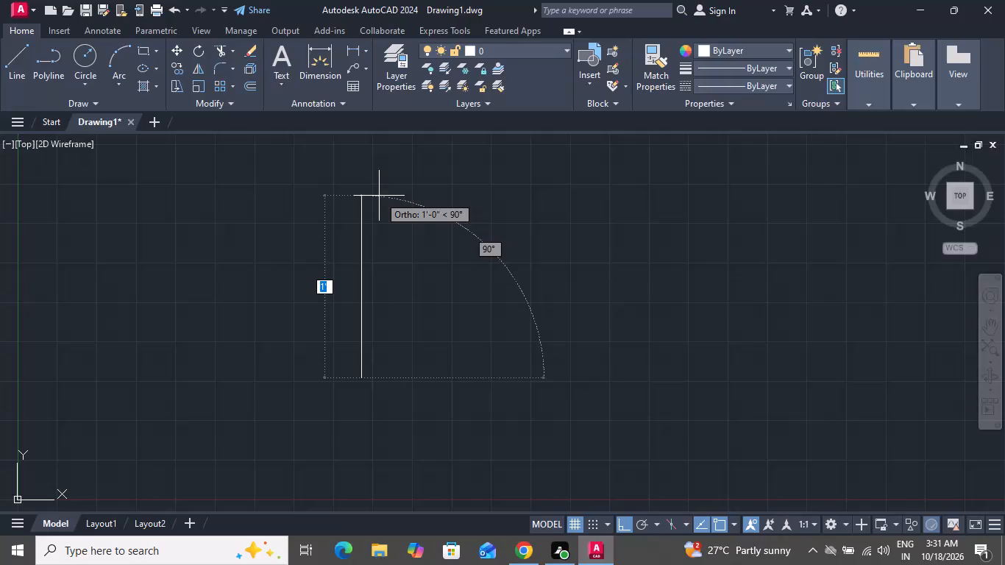
Draw a vertical line 50' long going upward near the Y axis and end the Line command.
text(50')
key(Return)
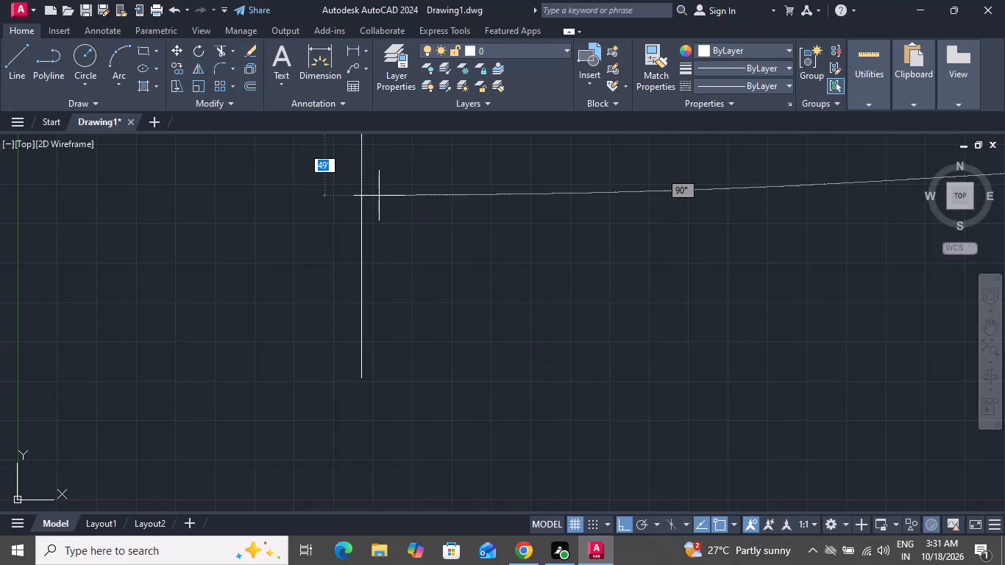
scroll(388, 212, down, 4)
scroll(455, 285, up, 1)
scroll(455, 285, down, 7)
right_click(467, 280)
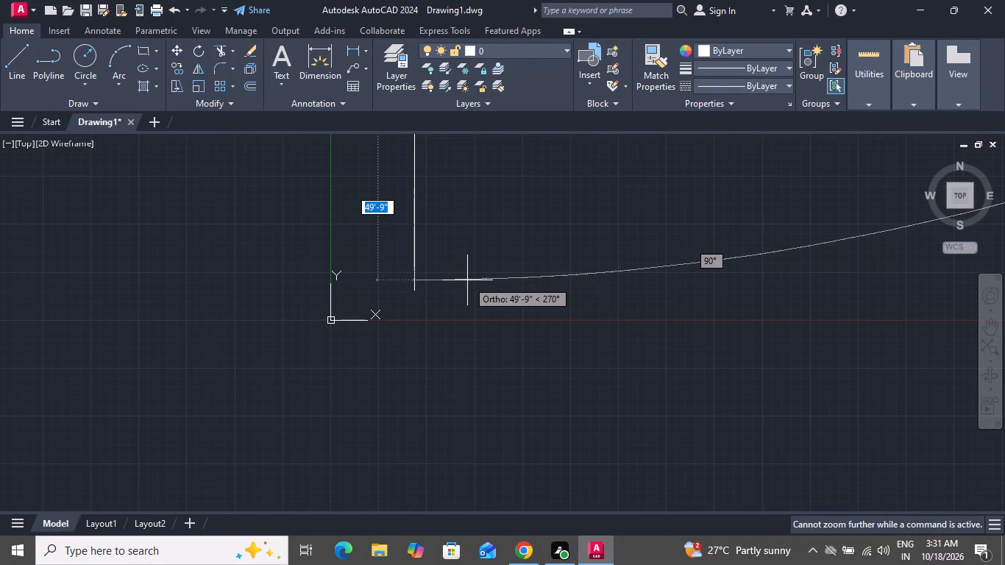
click(491, 304)
Start a new line chain in the empty area with a 50' vertical segment going upward.
text(Z A)
key(space)
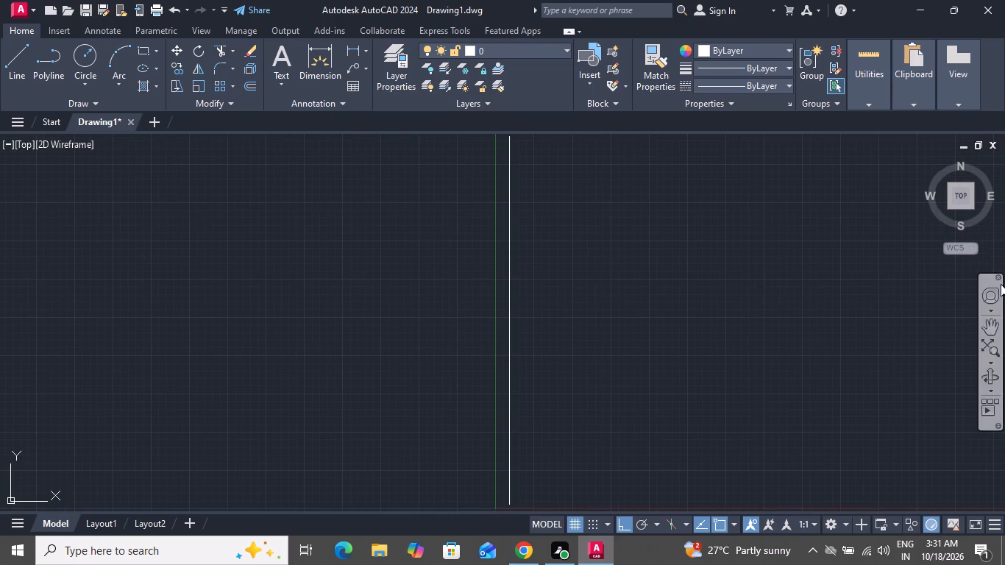
scroll(977, 263, up, 4)
click(26, 51)
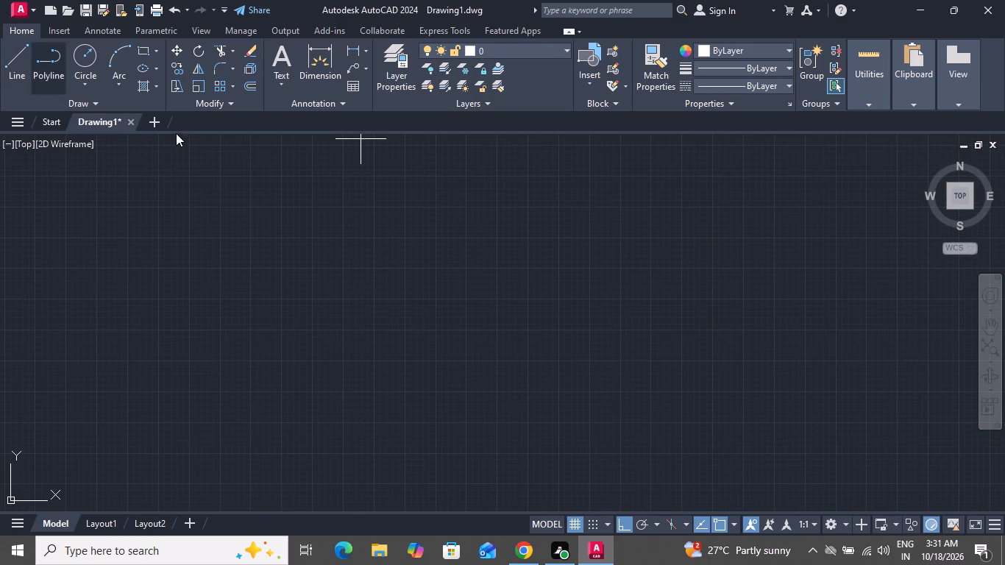
click(376, 413)
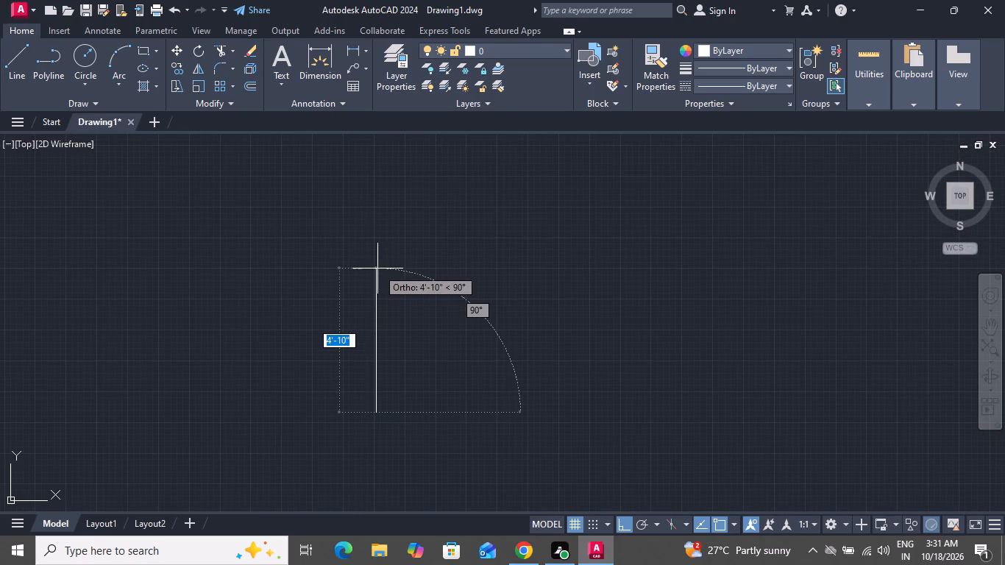
text(50')
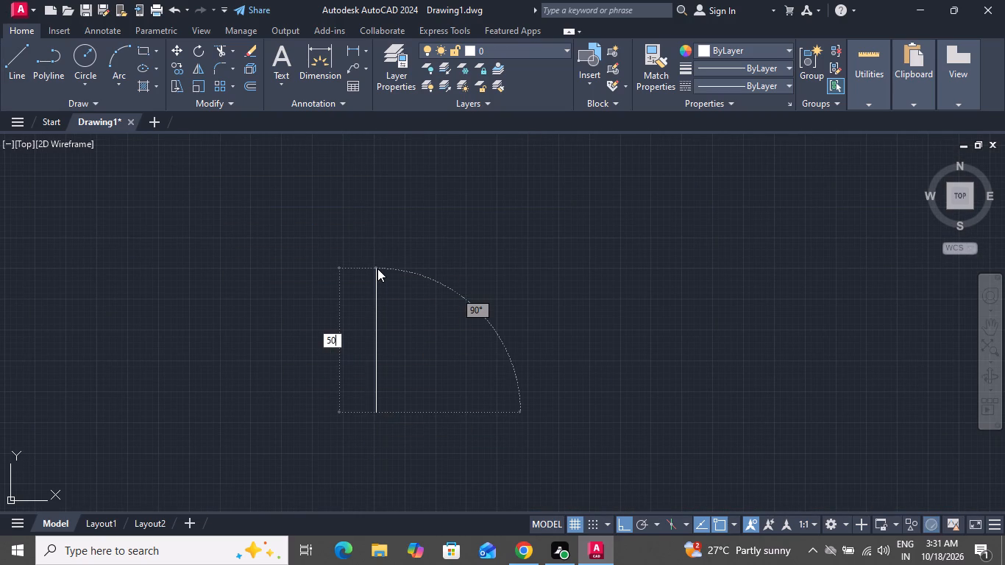
key(Return)
Continue the chain with a 30' horizontal segment going right from the top of the new vertical segment.
scroll(381, 271, down, 4)
scroll(391, 274, up, 1)
scroll(394, 273, down, 1)
scroll(394, 273, up, 1)
scroll(394, 273, down, 2)
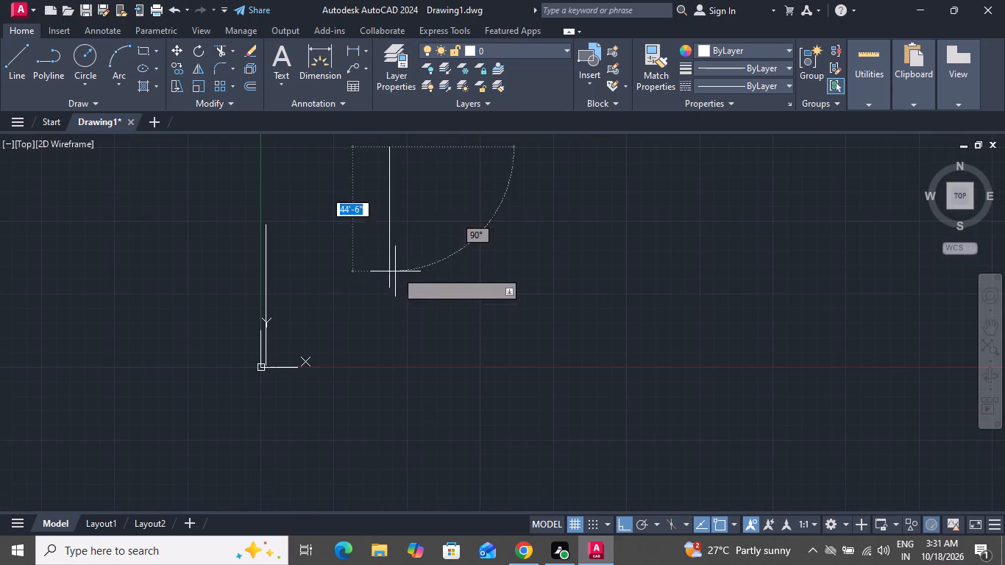
scroll(458, 193, down, 2)
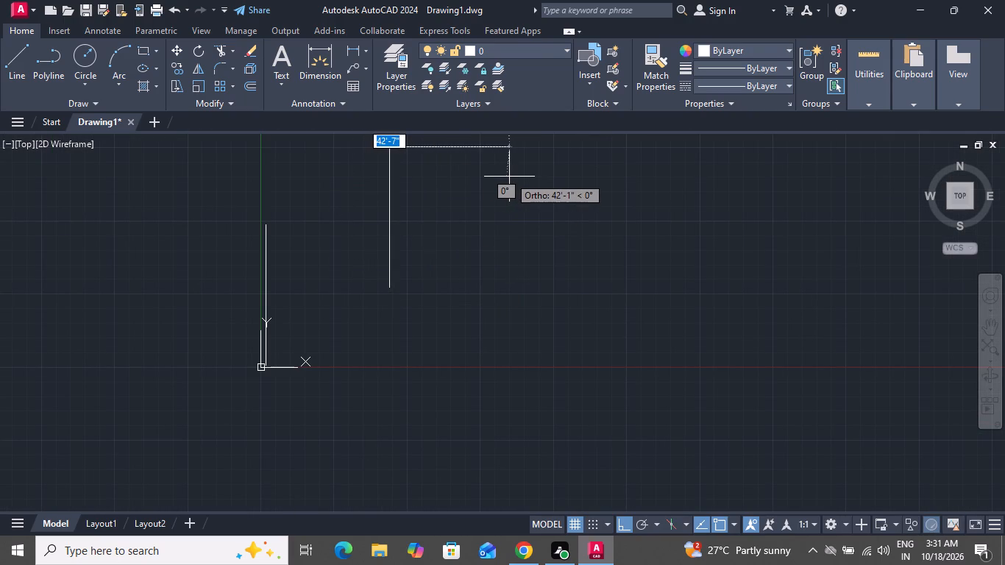
key(3)
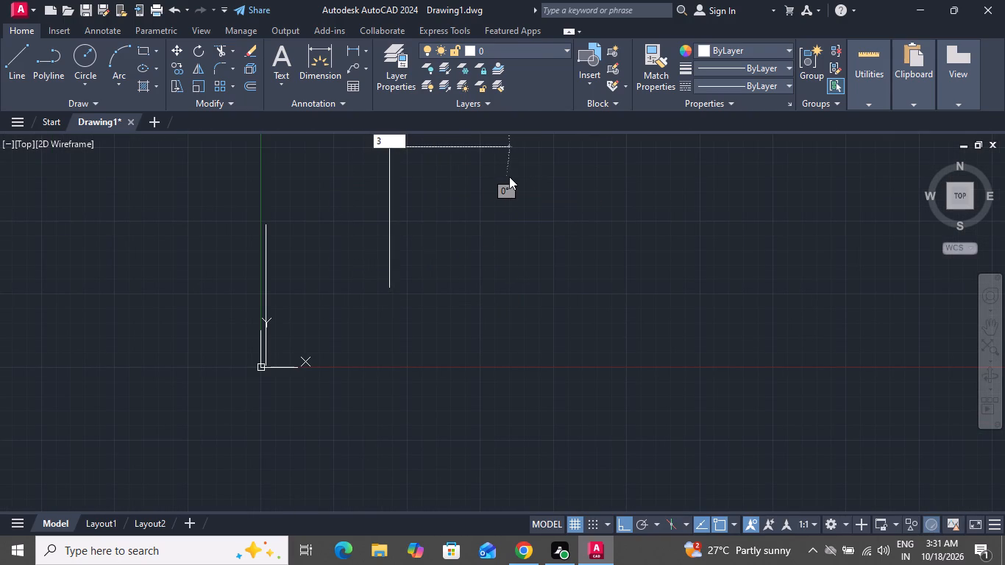
key(0)
key(apostrophe)
key(Return)
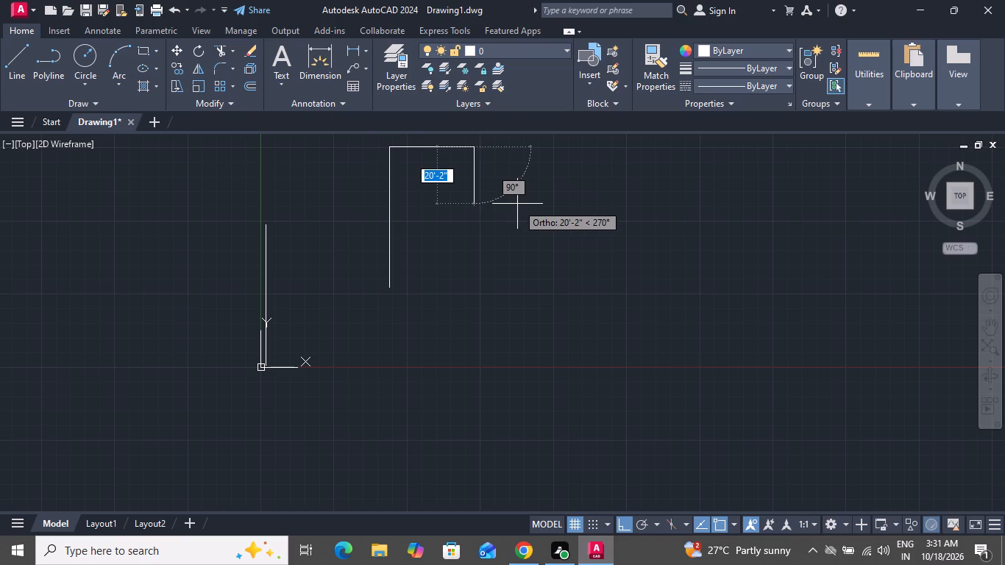
Complete the rectangle with a 50' segment downward and a 30' segment back to the start, ending the Line command.
key(5)
key(0)
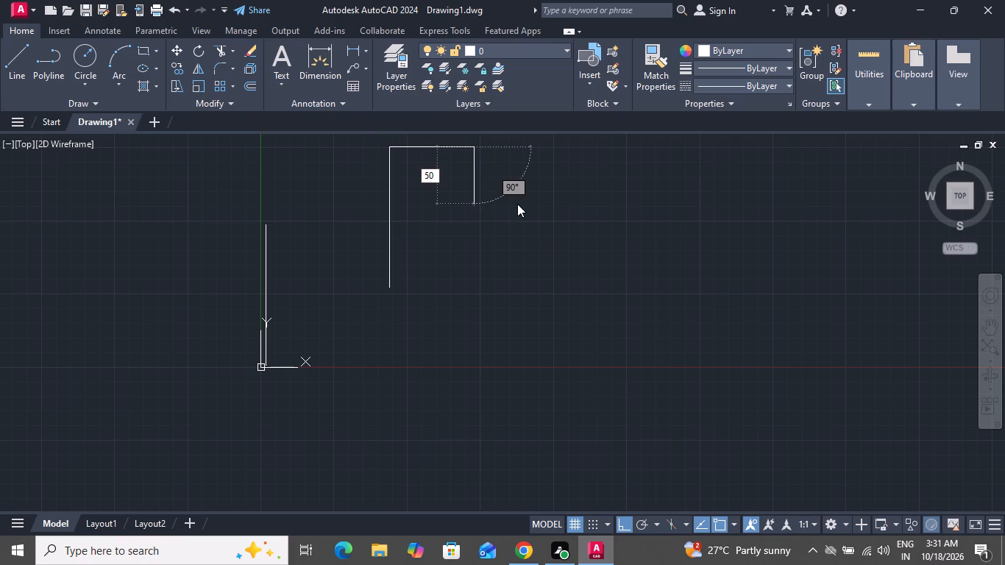
key(apostrophe)
key(Return)
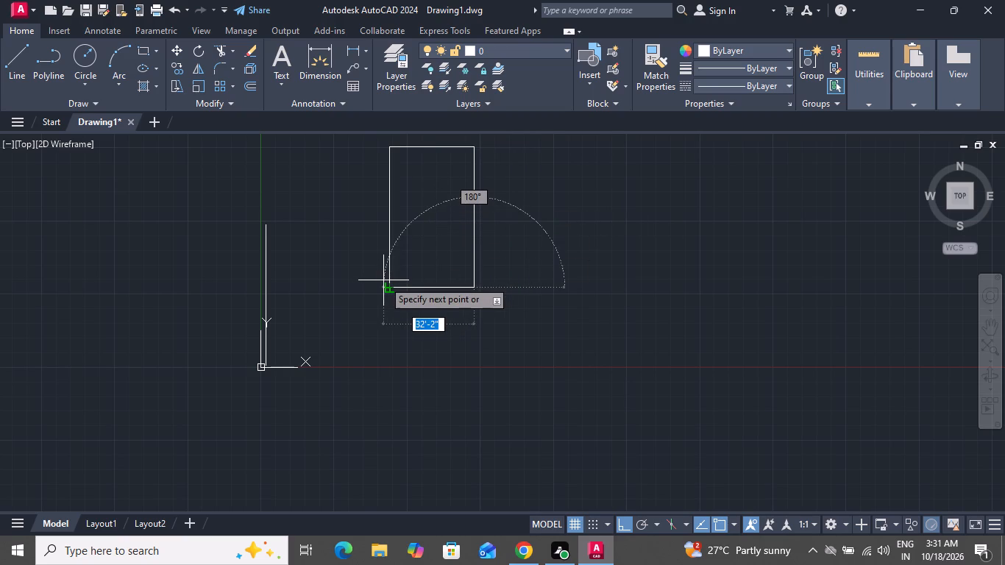
text(30')
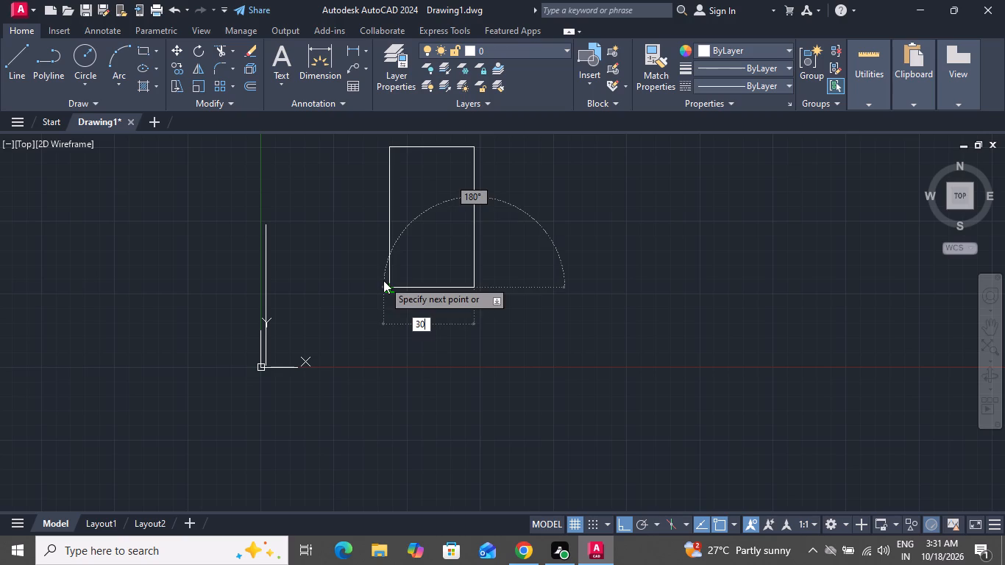
key(Return)
right_click(383, 280)
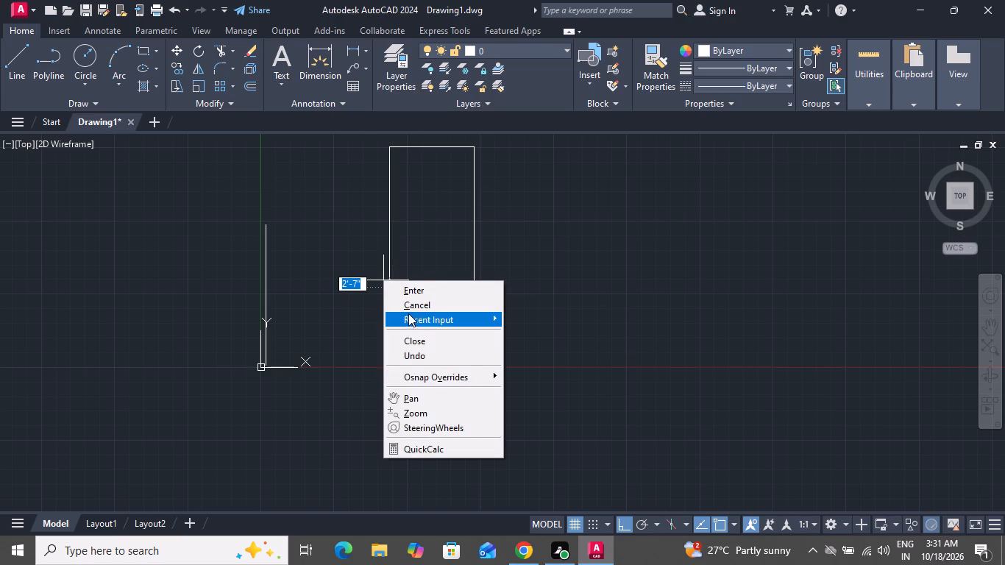
click(411, 308)
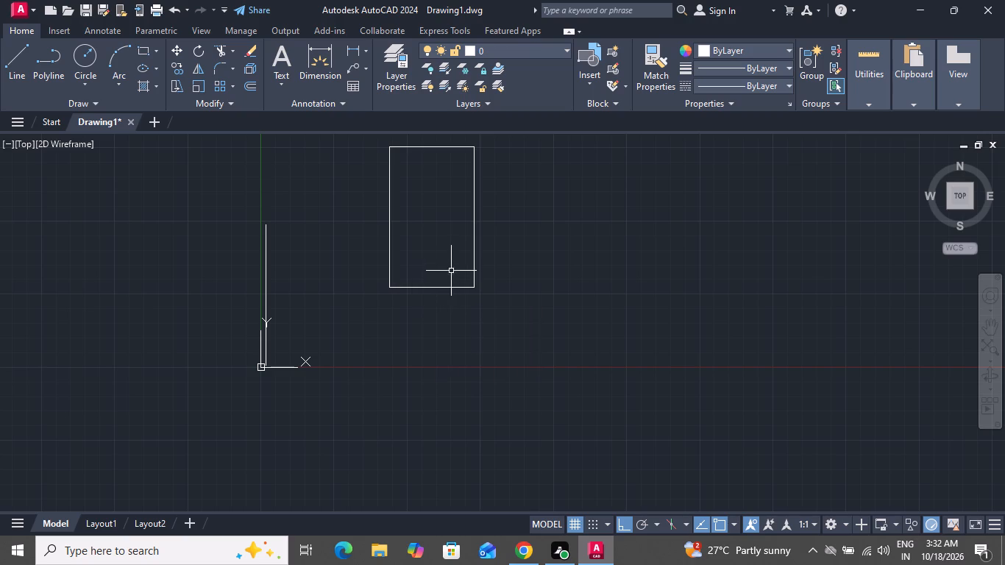
Offset the rectangle's top edge 9" toward the inside.
key(o)
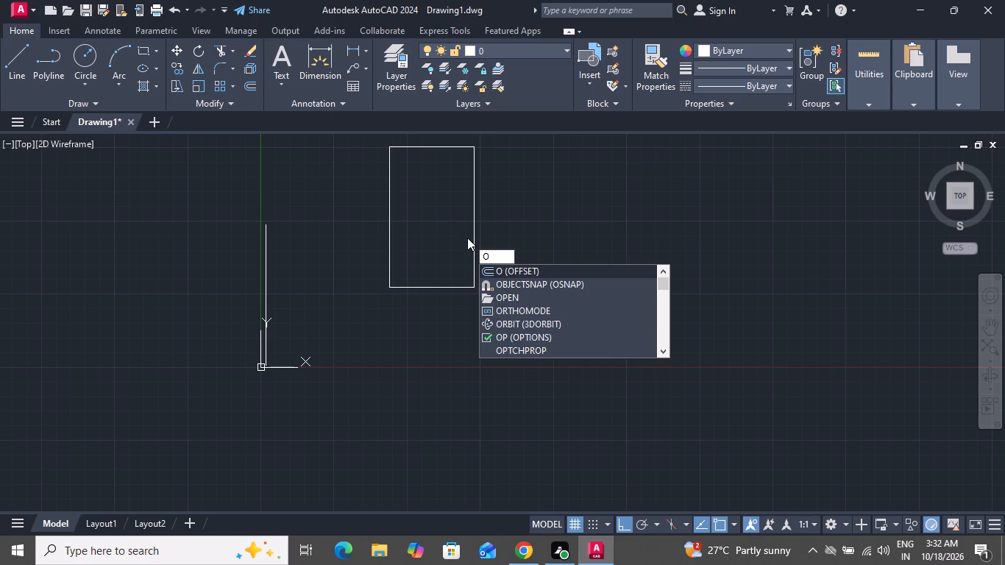
key(space)
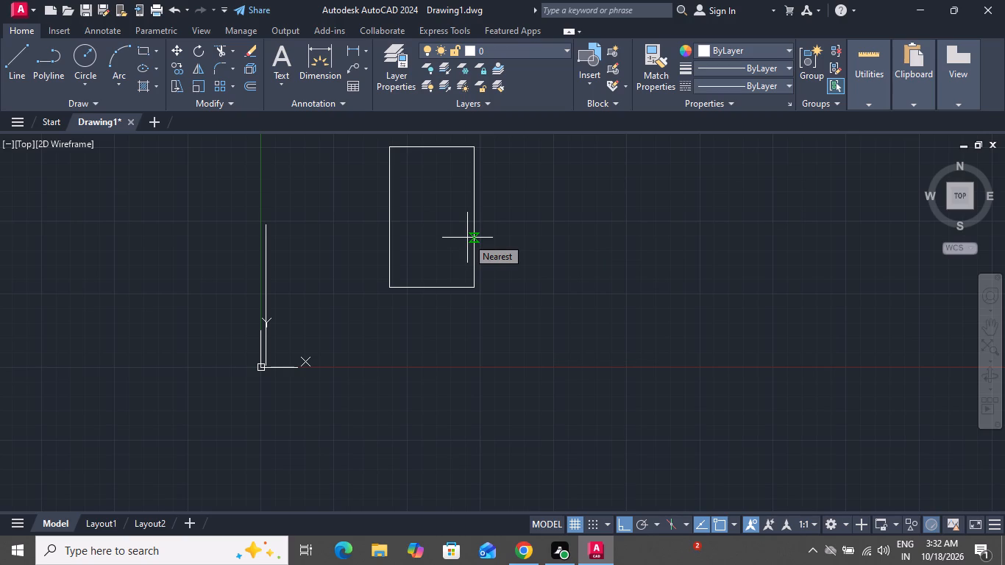
key(9)
key(shift+quotedbl)
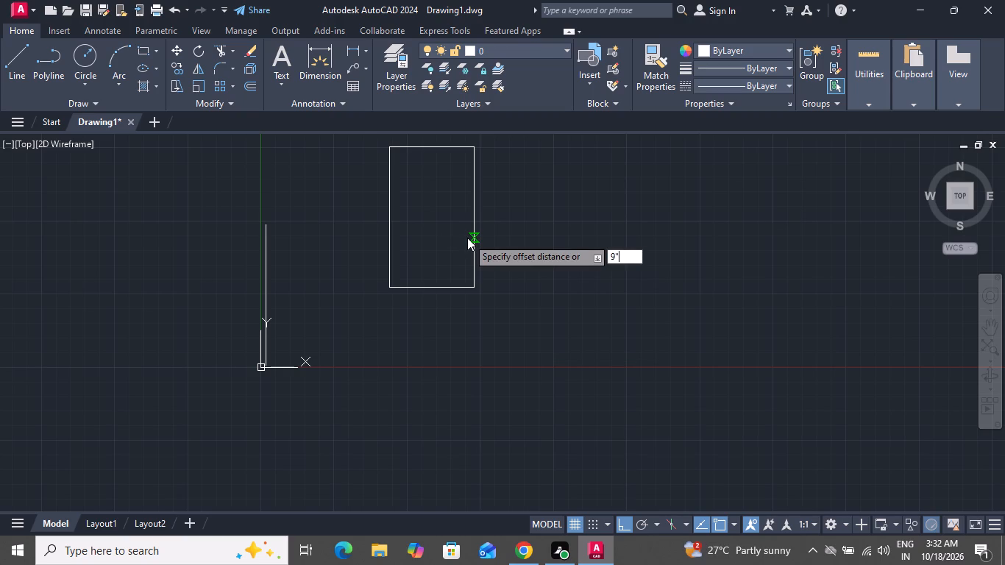
key(Return)
scroll(425, 90, up, 4)
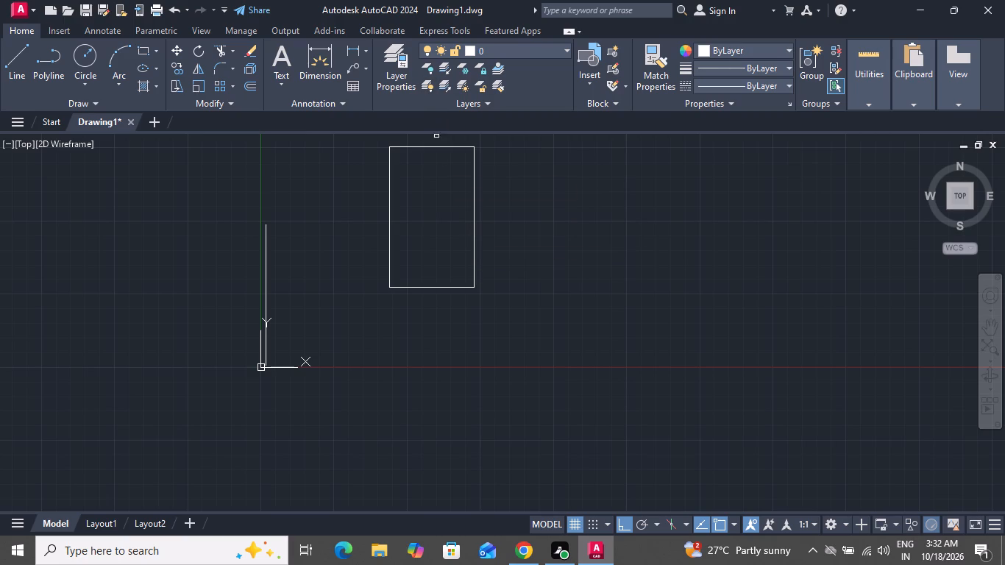
scroll(441, 157, up, 2)
scroll(441, 157, down, 1)
scroll(441, 157, up, 1)
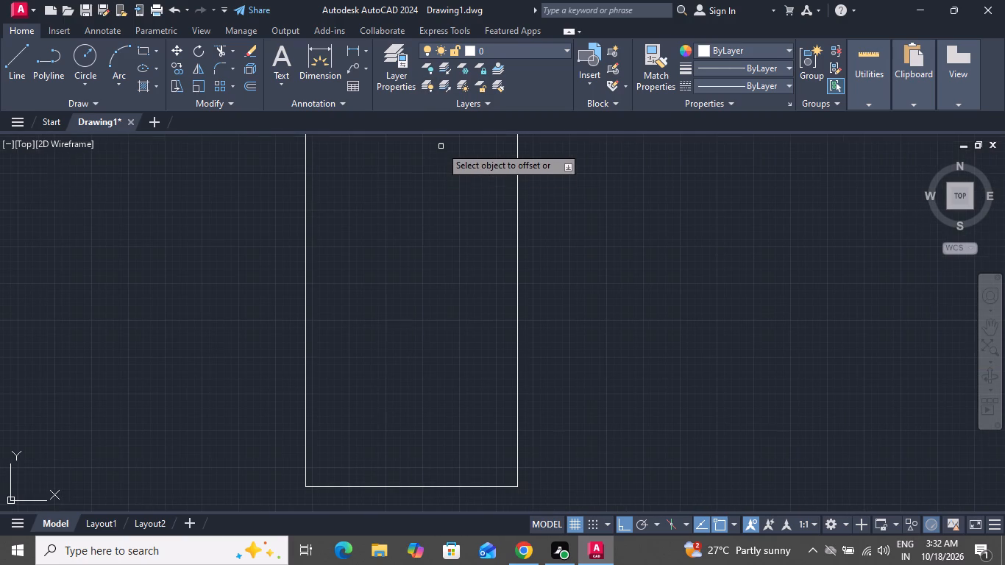
scroll(440, 149, down, 3)
click(438, 141)
click(436, 189)
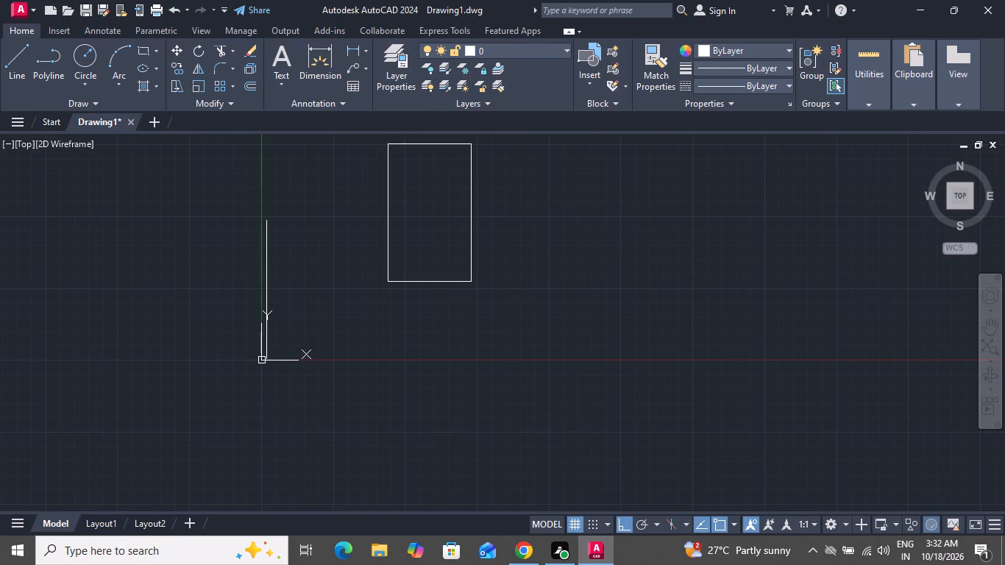
click(424, 144)
click(430, 191)
Offset the left, right and bottom edges of the rectangle 9" inward and end the Offset command.
click(387, 199)
click(405, 194)
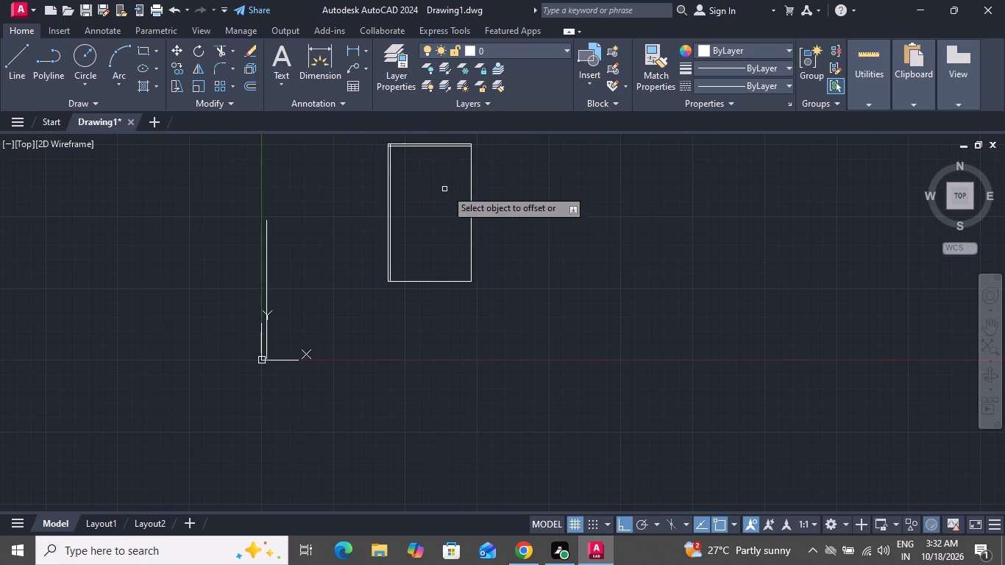
click(471, 218)
click(447, 224)
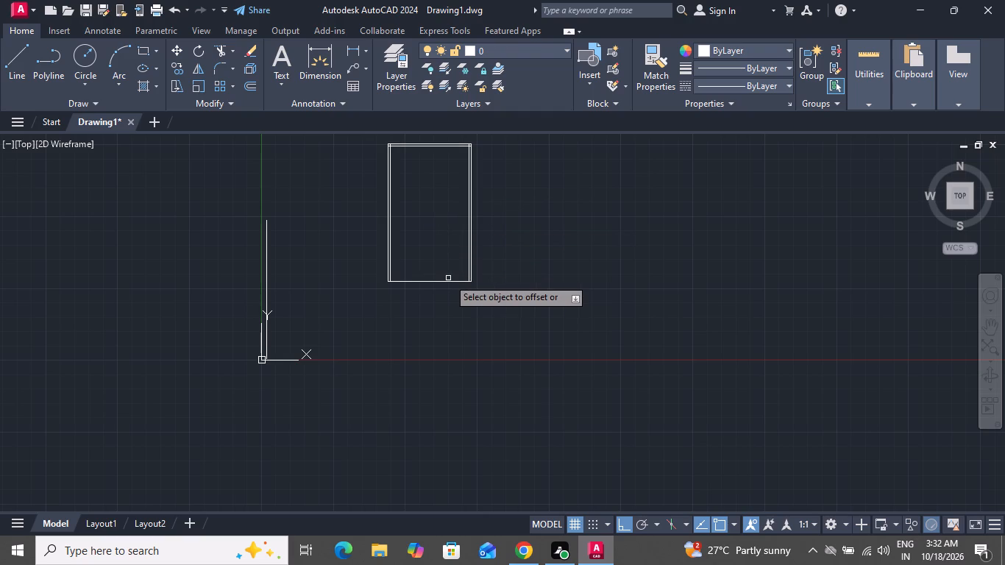
click(448, 280)
click(448, 260)
right_click(448, 260)
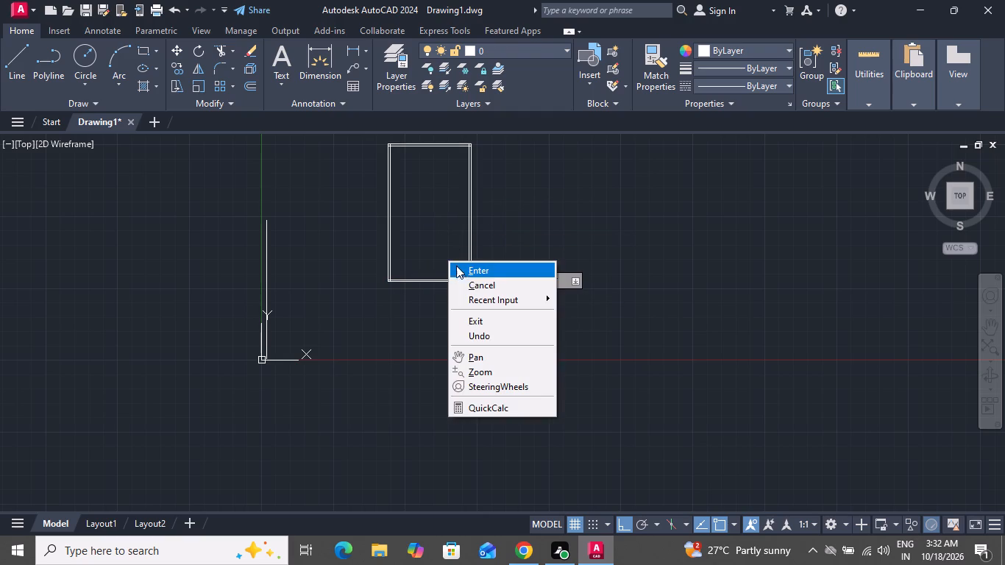
click(463, 280)
Trim the overlapping ends of the inner offset lines at the rectangle's top-left corner.
scroll(391, 141, up, 3)
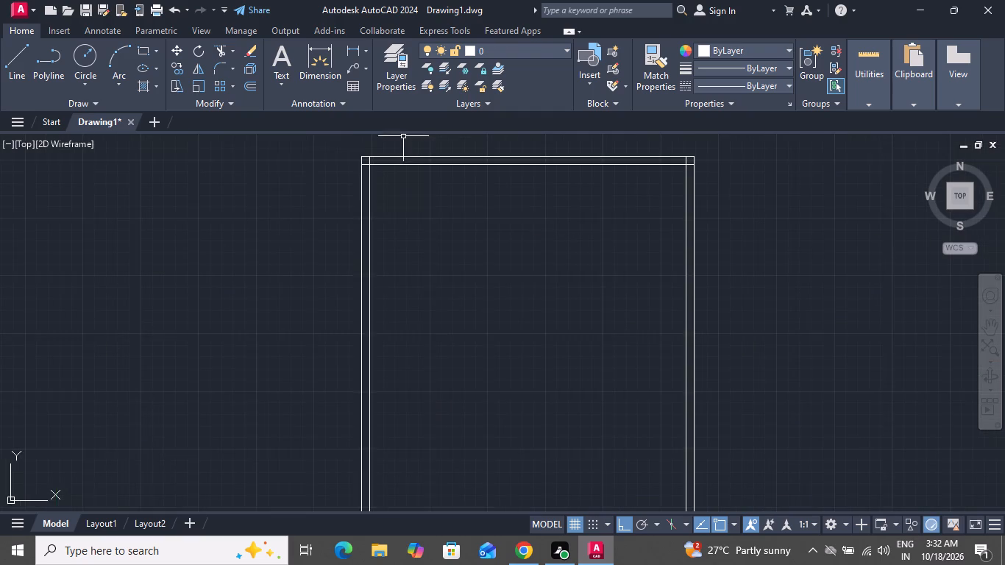
scroll(377, 151, up, 2)
scroll(377, 151, down, 1)
scroll(377, 151, up, 1)
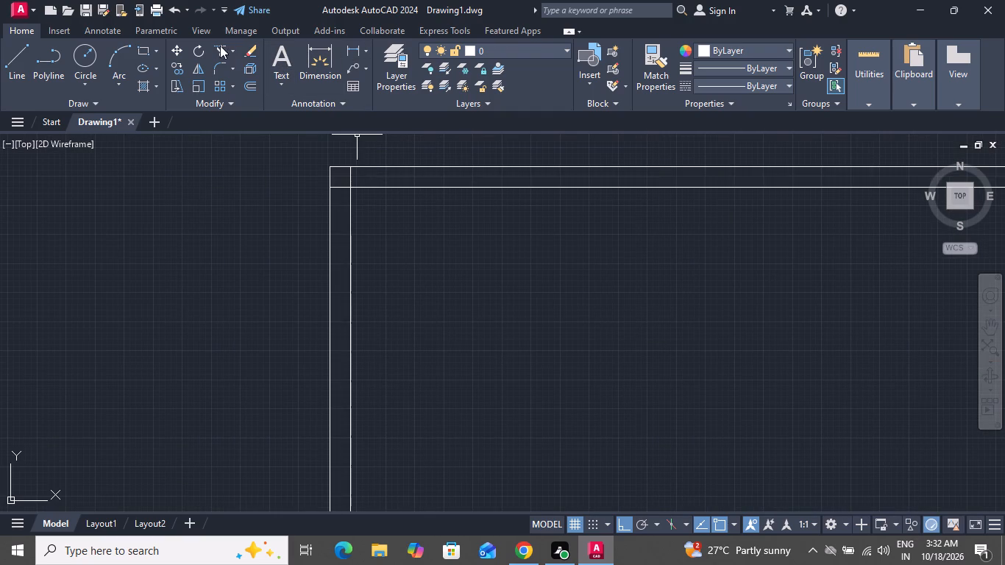
click(220, 46)
scroll(344, 180, up, 2)
scroll(348, 185, down, 1)
click(348, 182)
click(365, 179)
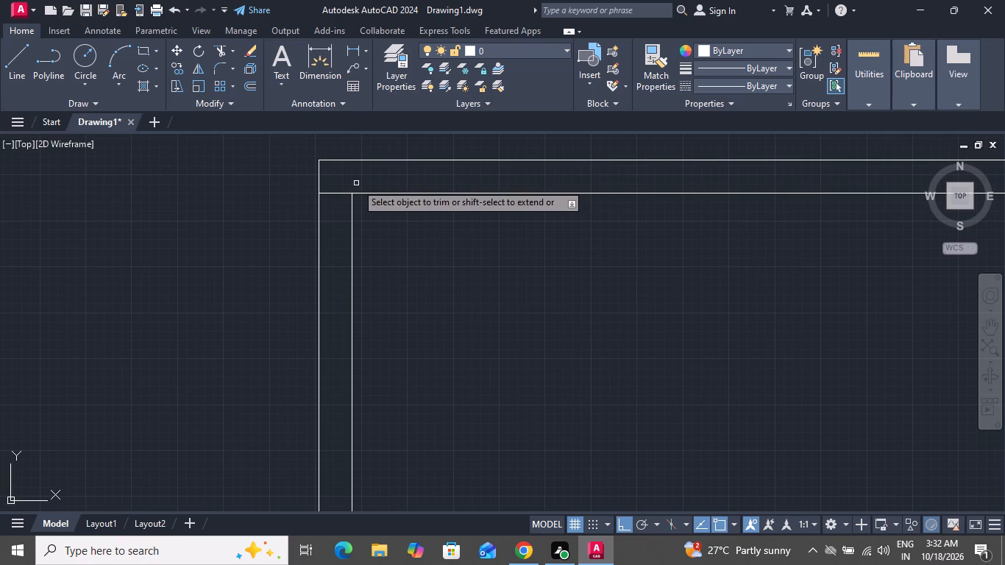
click(349, 181)
click(335, 205)
Trim the overlapping ends of the inner offset lines at the rectangle's top-right corner.
scroll(352, 150, up, 1)
scroll(352, 150, down, 1)
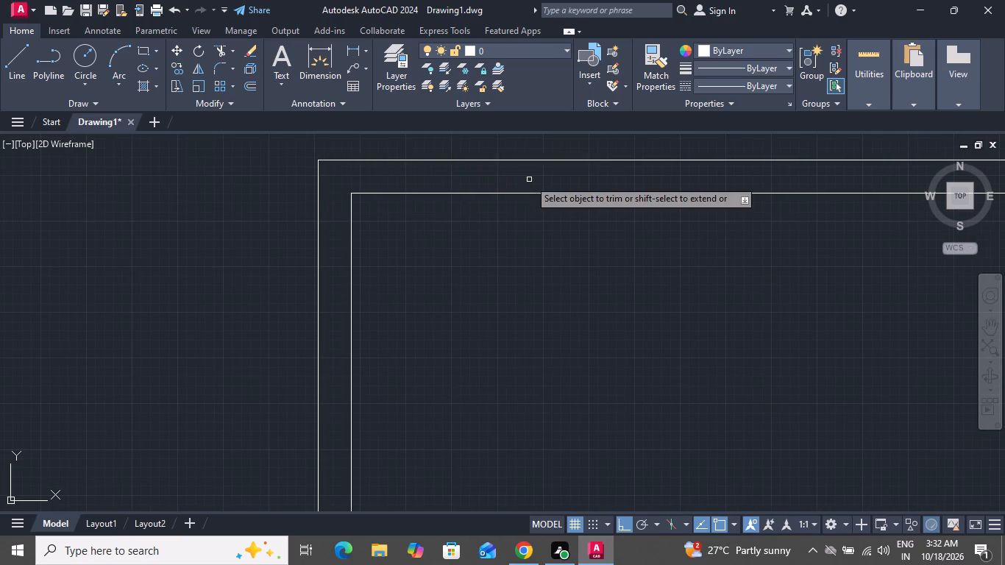
scroll(525, 186, up, 1)
scroll(525, 187, down, 1)
scroll(525, 188, up, 1)
scroll(523, 188, down, 3)
scroll(509, 282, down, 3)
scroll(633, 263, up, 4)
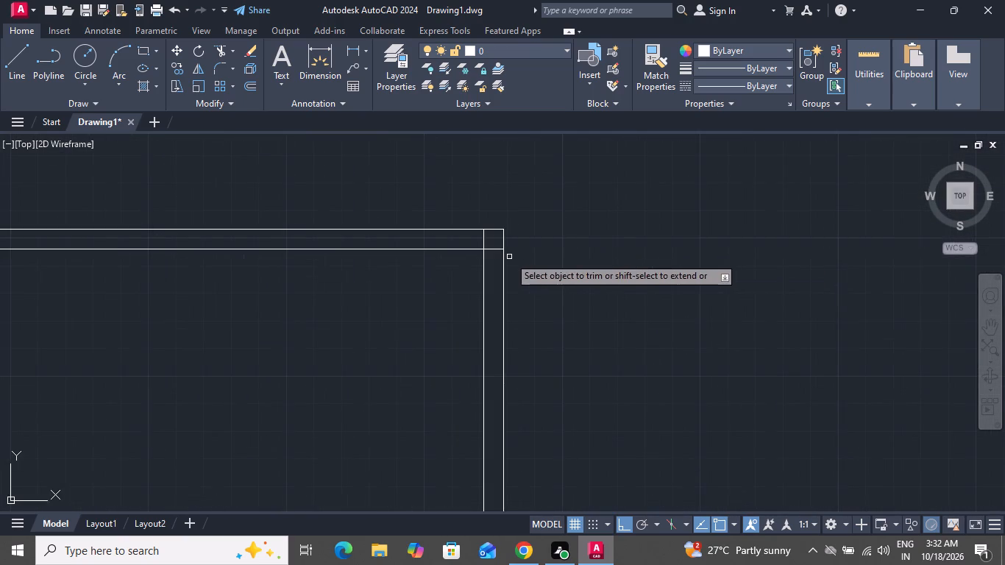
scroll(501, 249, up, 4)
click(486, 230)
click(366, 185)
drag(419, 199, 420, 207)
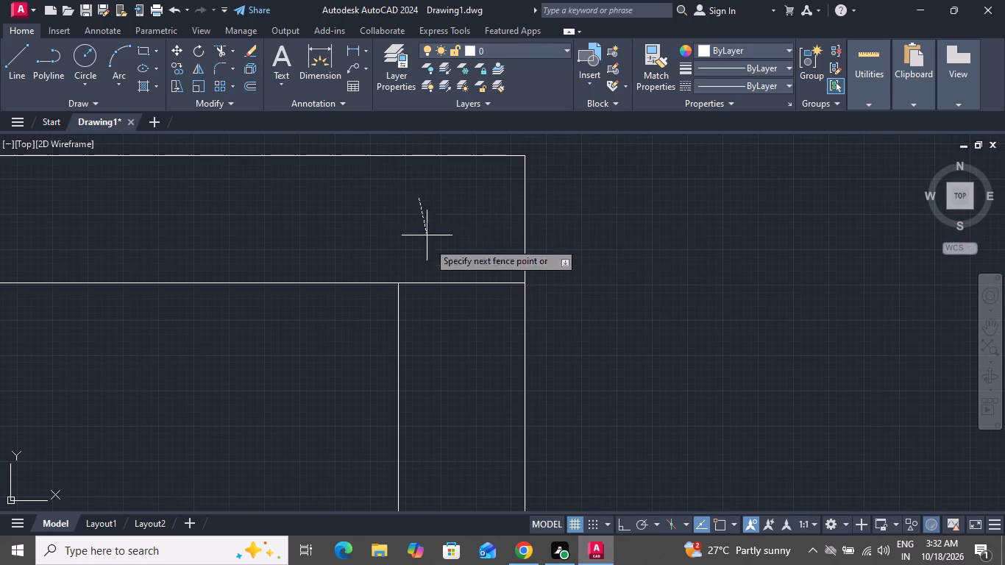
click(439, 306)
Trim the overlapping ends of the inner offset lines at the bottom-right corner with a fence across both.
scroll(516, 236, down, 10)
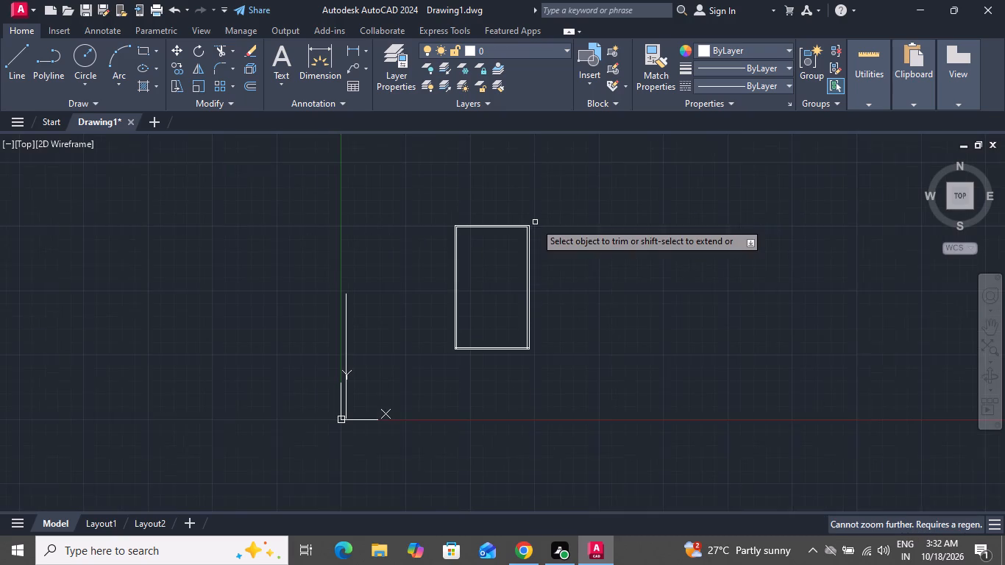
scroll(528, 330, up, 7)
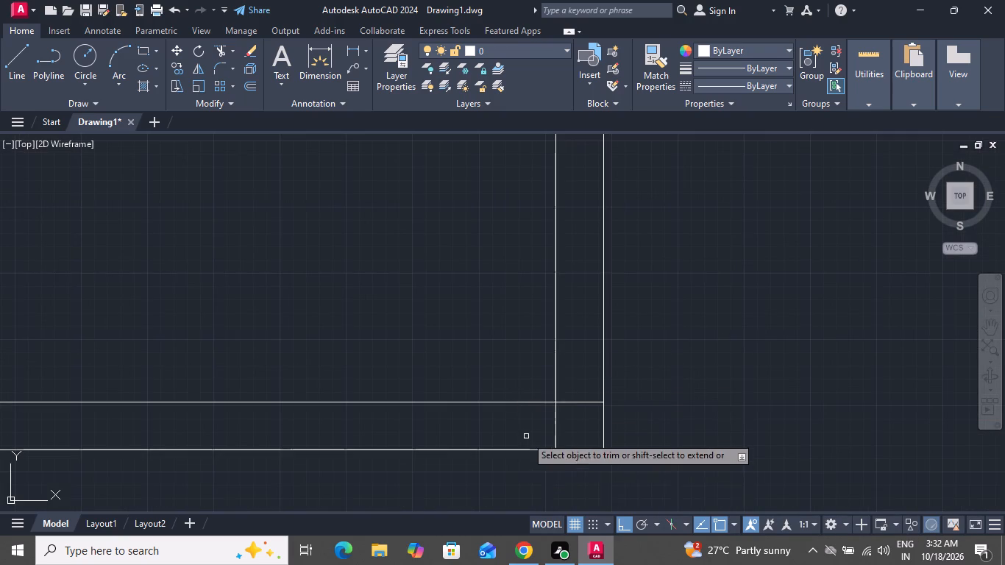
scroll(530, 433, up, 2)
click(535, 430)
click(676, 334)
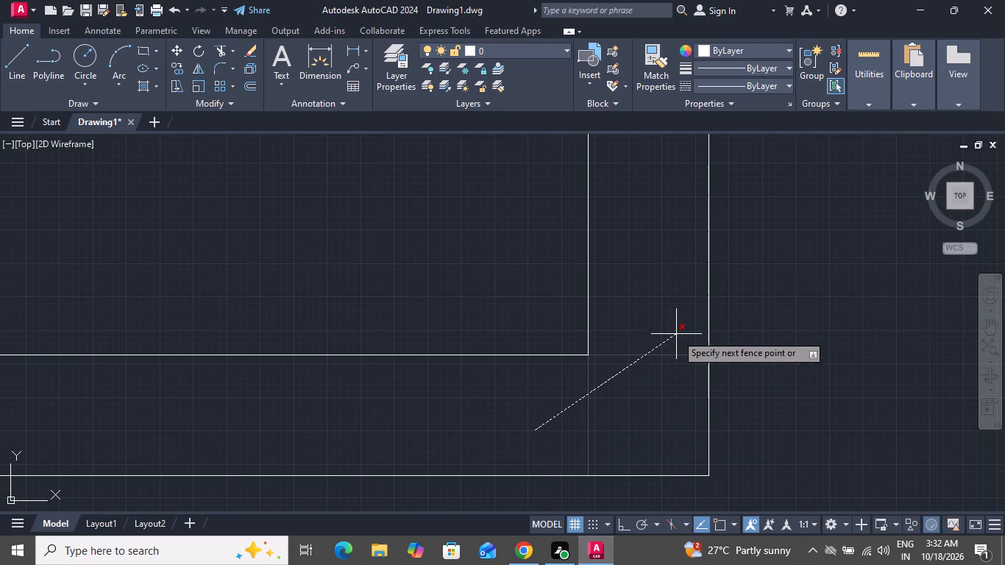
Trim the overlapping ends of the inner offset lines at the rectangle's bottom-left corner with a fence and end the Trim command.
scroll(676, 334, down, 6)
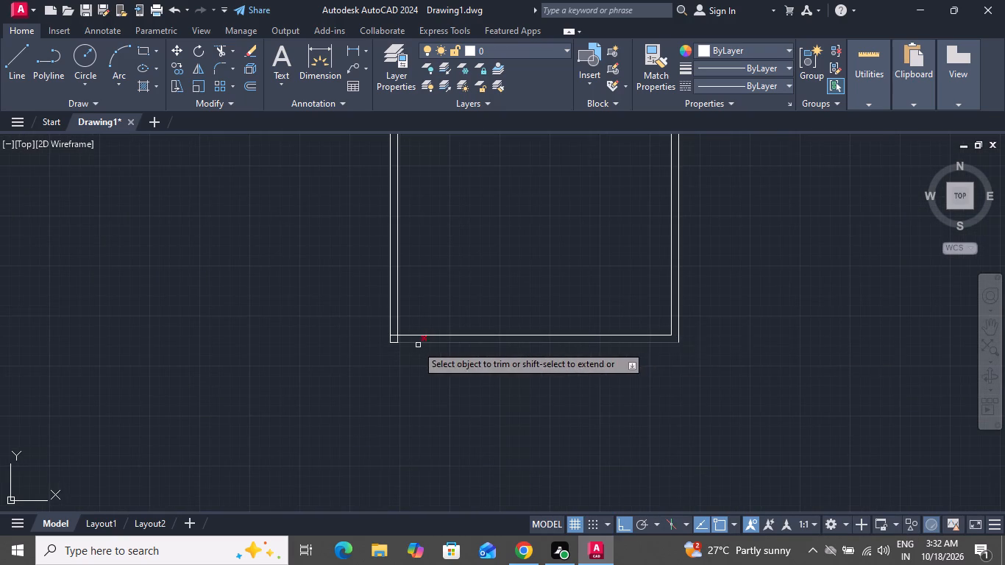
scroll(402, 343, up, 4)
scroll(334, 304, up, 4)
click(320, 252)
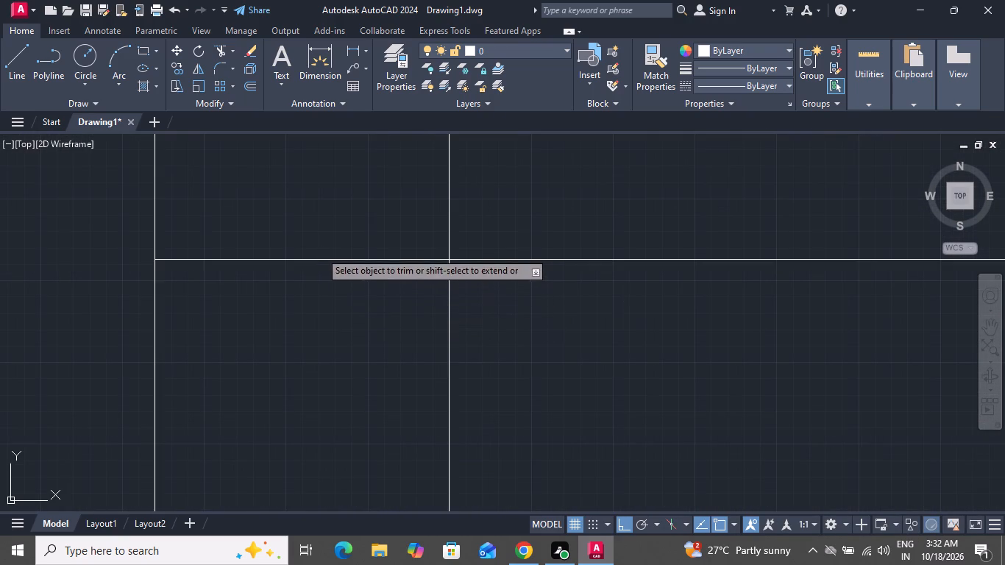
click(497, 367)
right_click(497, 367)
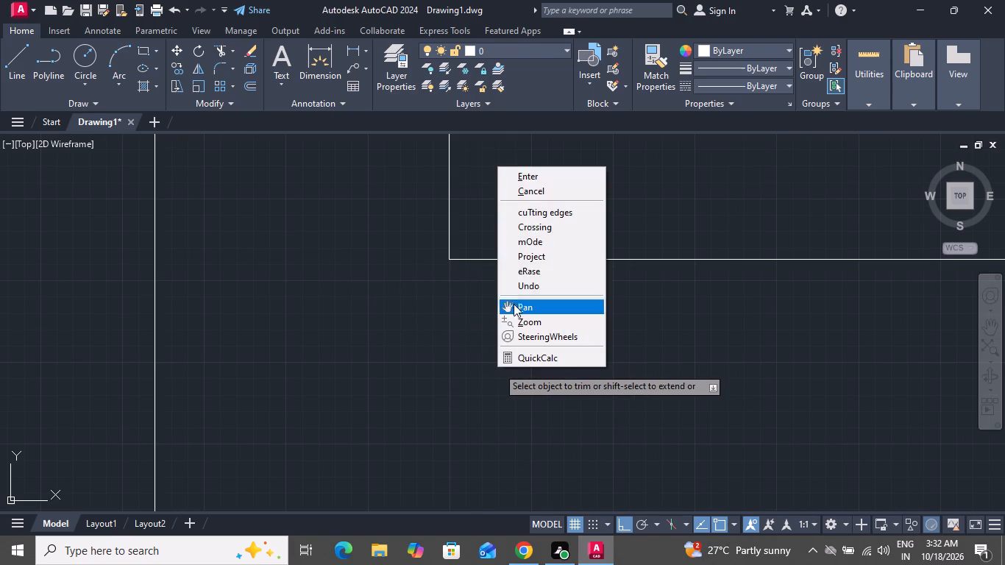
click(515, 193)
Using Offset with the Through option, offset the left wall's inner line 12'3" into the rectangle.
scroll(529, 334, down, 6)
scroll(525, 342, up, 1)
scroll(525, 346, down, 2)
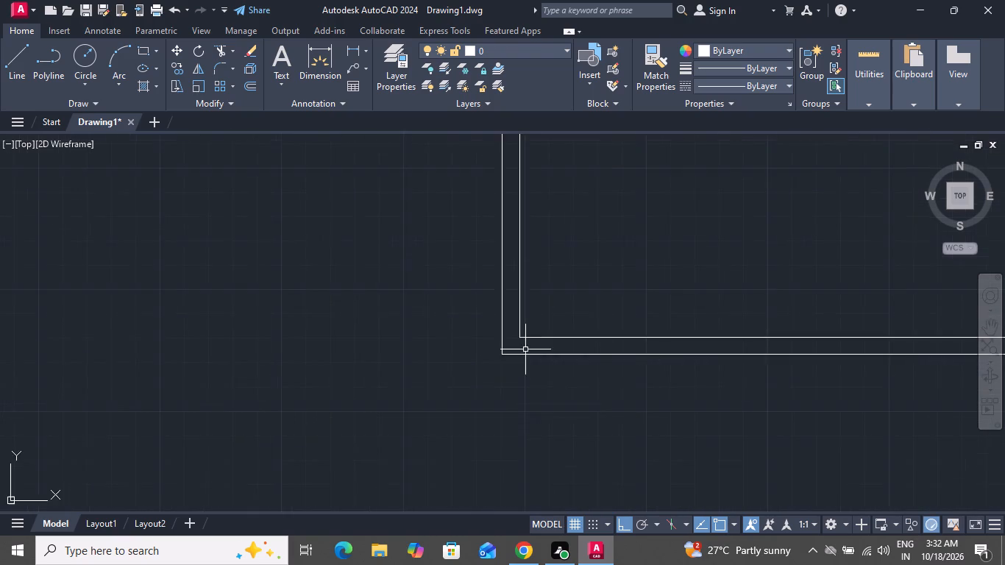
scroll(525, 349, down, 4)
scroll(633, 301, down, 1)
scroll(633, 301, up, 1)
scroll(633, 301, down, 1)
scroll(633, 301, up, 3)
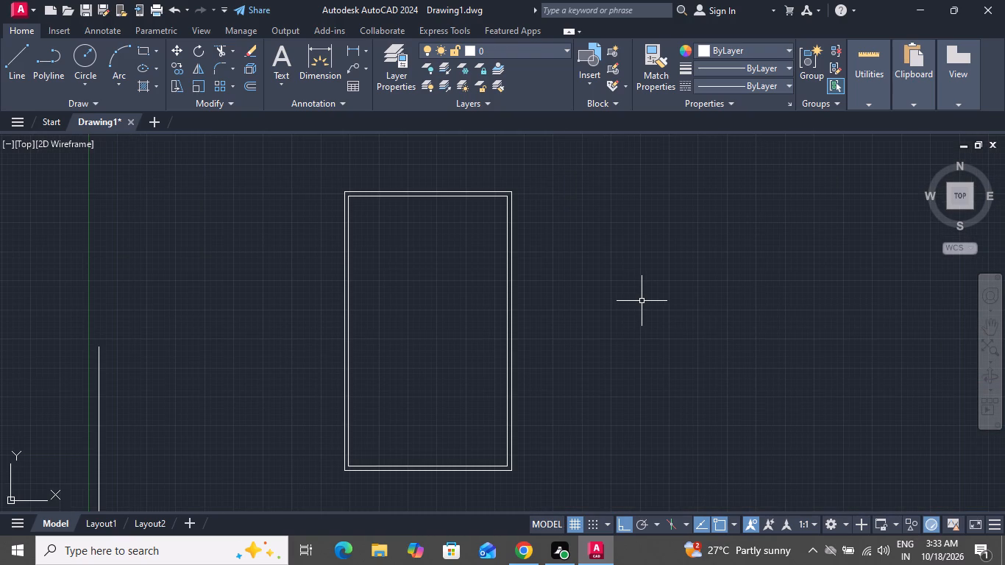
text(O T)
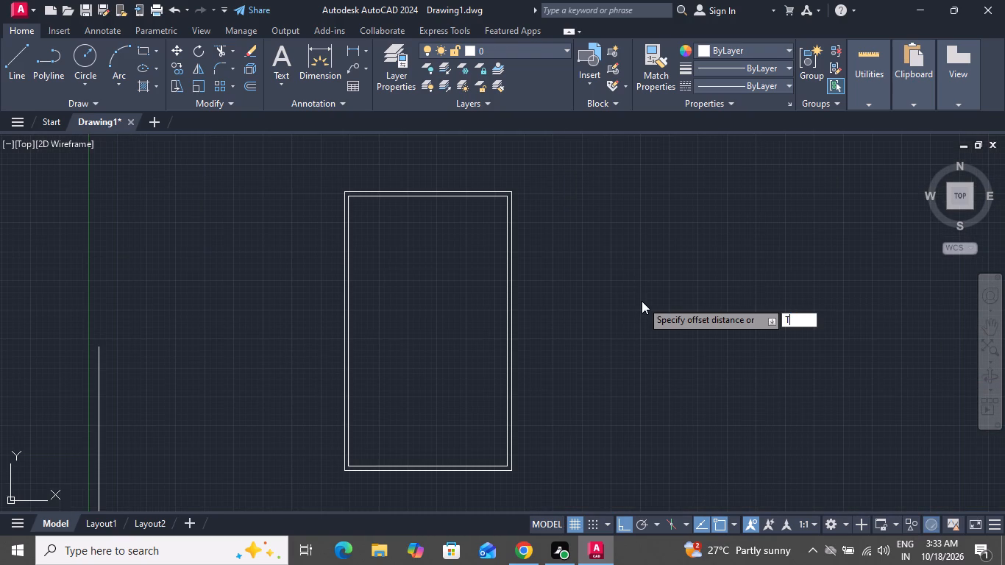
key(space)
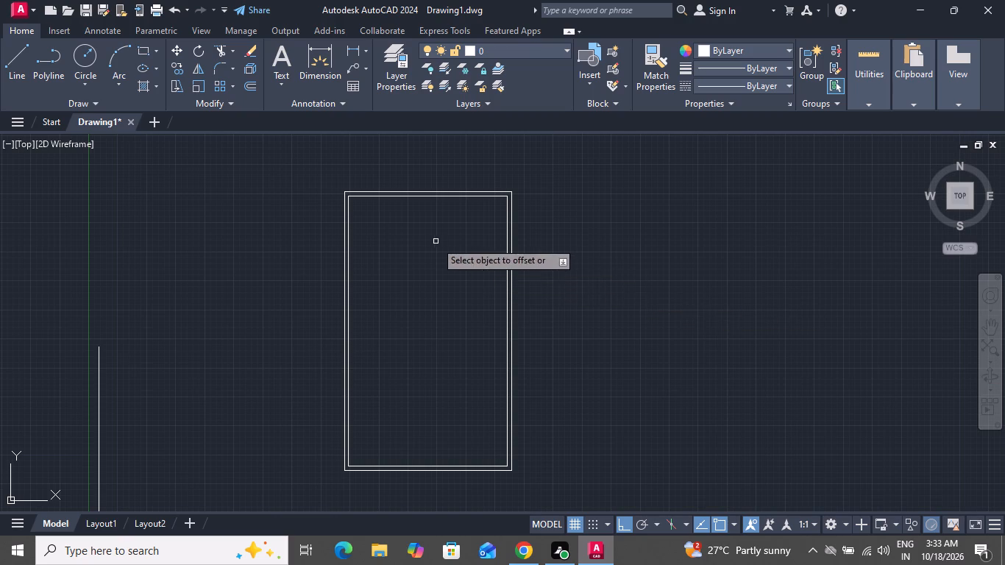
scroll(363, 244, up, 2)
scroll(334, 246, down, 1)
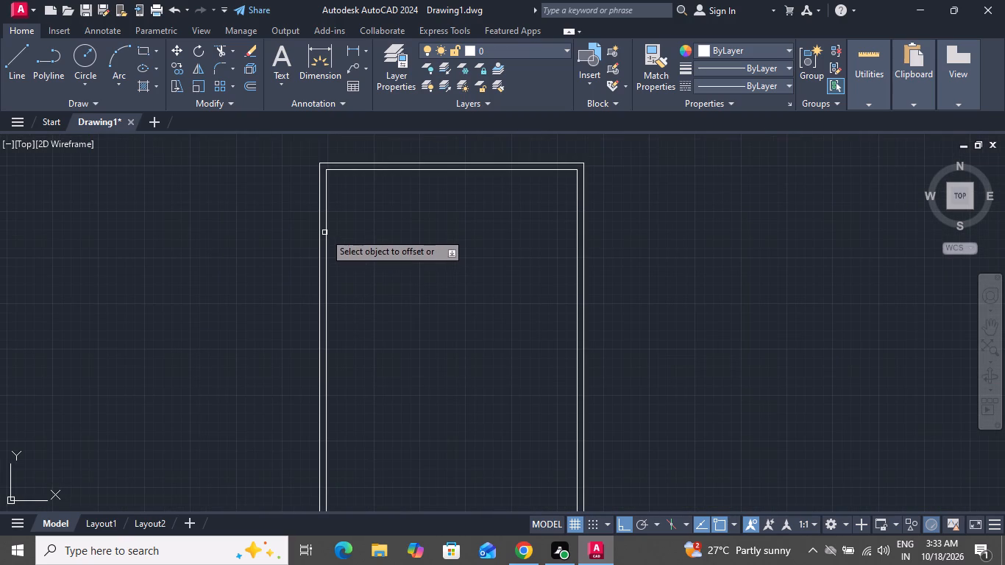
click(326, 232)
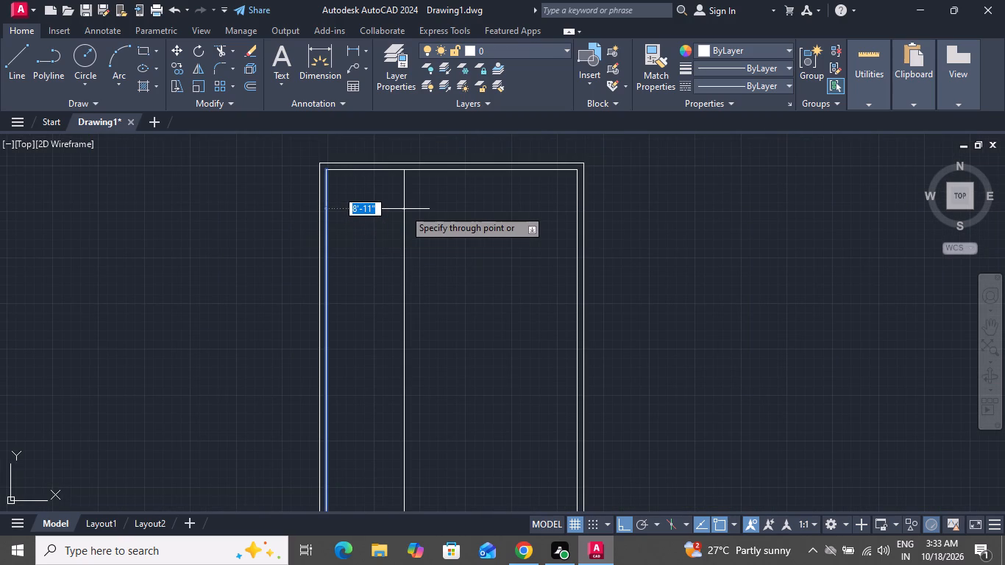
text(12)
key(apostrophe)
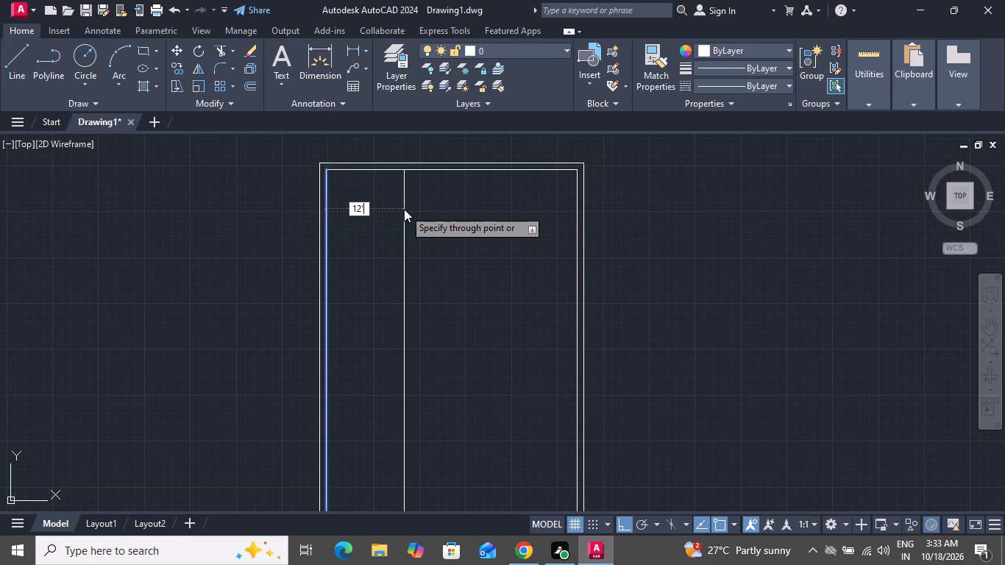
key(3)
key(shift+quotedbl)
key(Return)
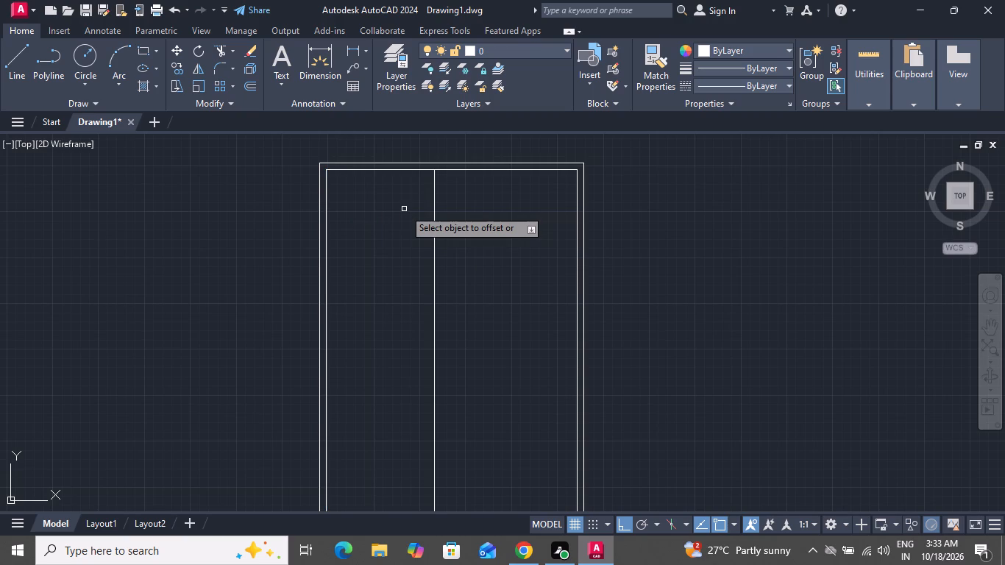
Offset the top wall's inner line 12'6" downward.
click(405, 170)
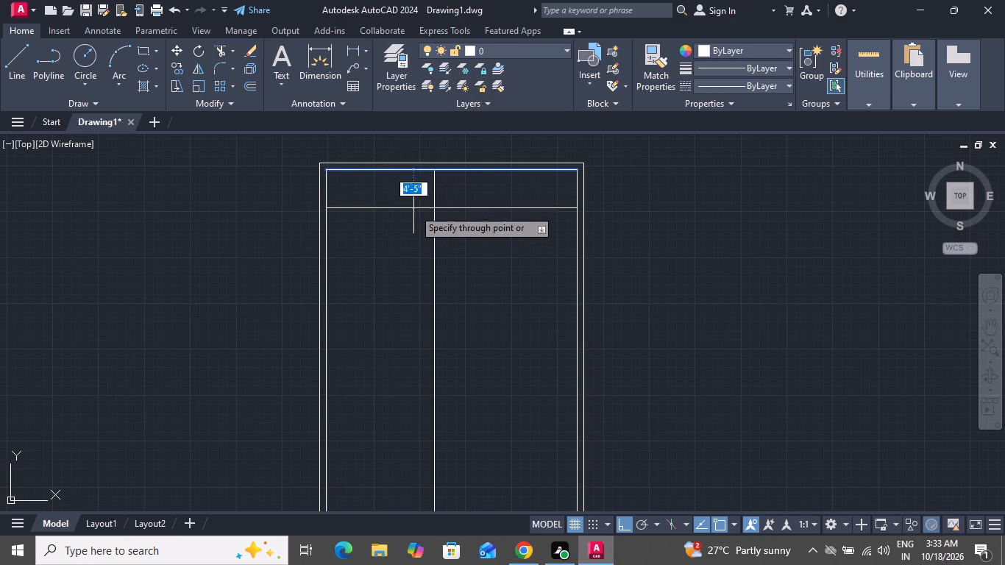
text(12)
key(apostrophe)
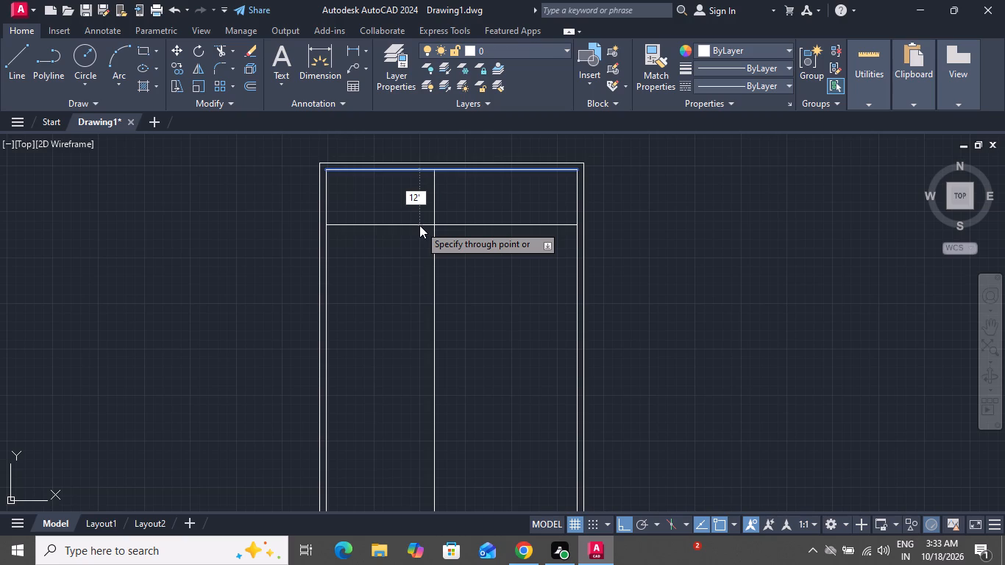
key(6)
key(shift+quotedbl)
key(Return)
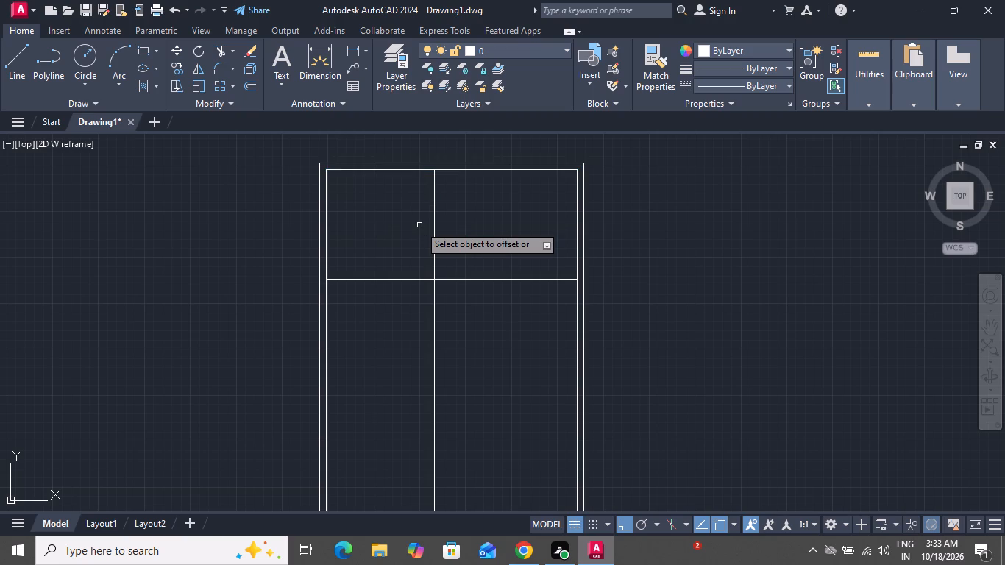
Offset the new vertical partition line 6" to the right to give the partition its thickness.
click(434, 217)
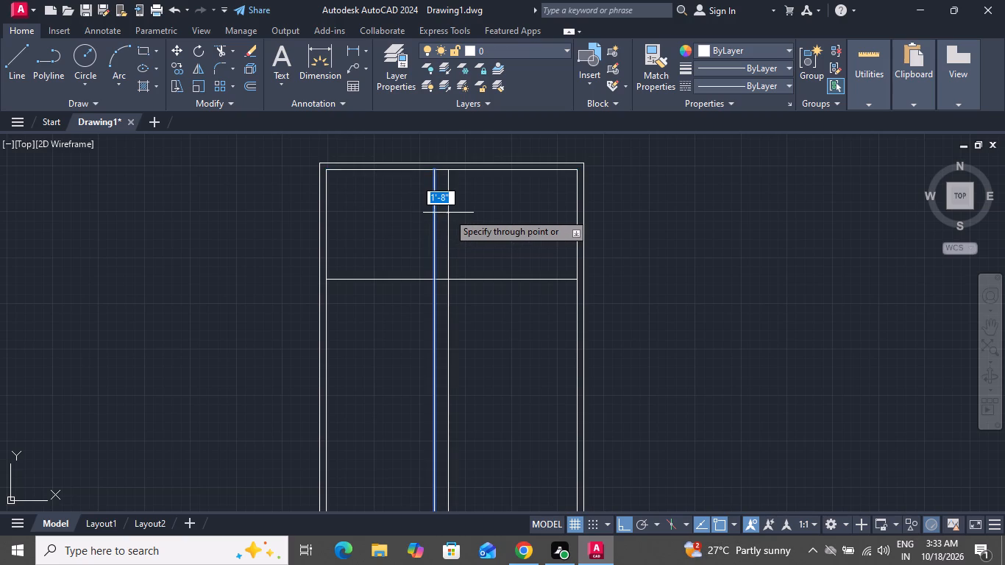
key(9)
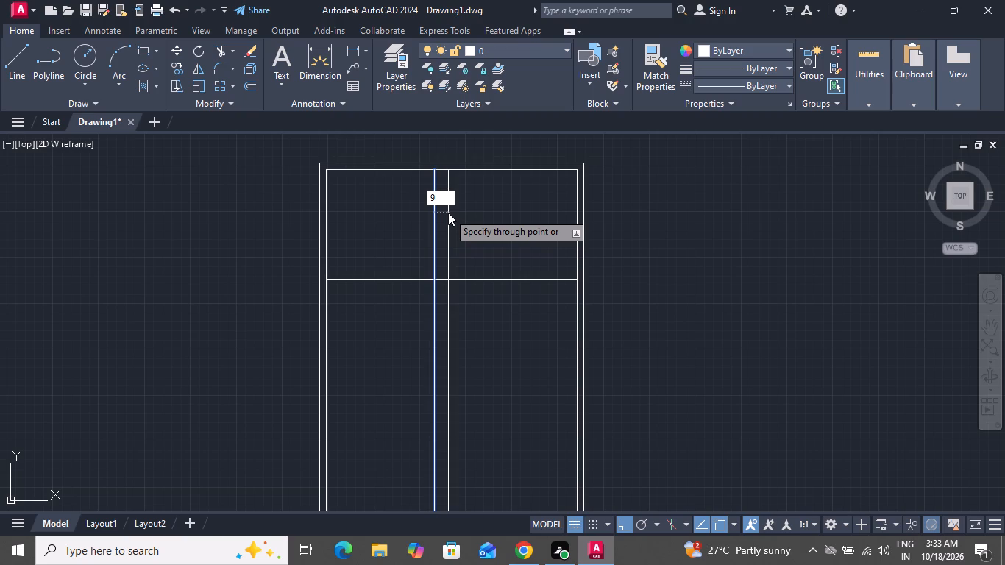
key(BackSpace)
key(6)
key(shift+quotedbl)
key(Return)
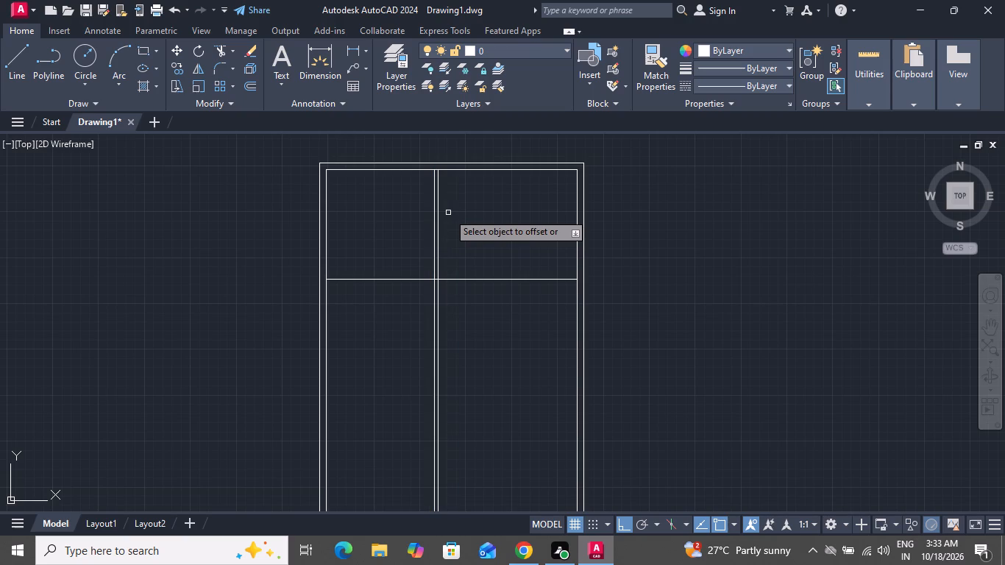
Offset the new horizontal partition line 6" downward and end the Offset command.
click(399, 279)
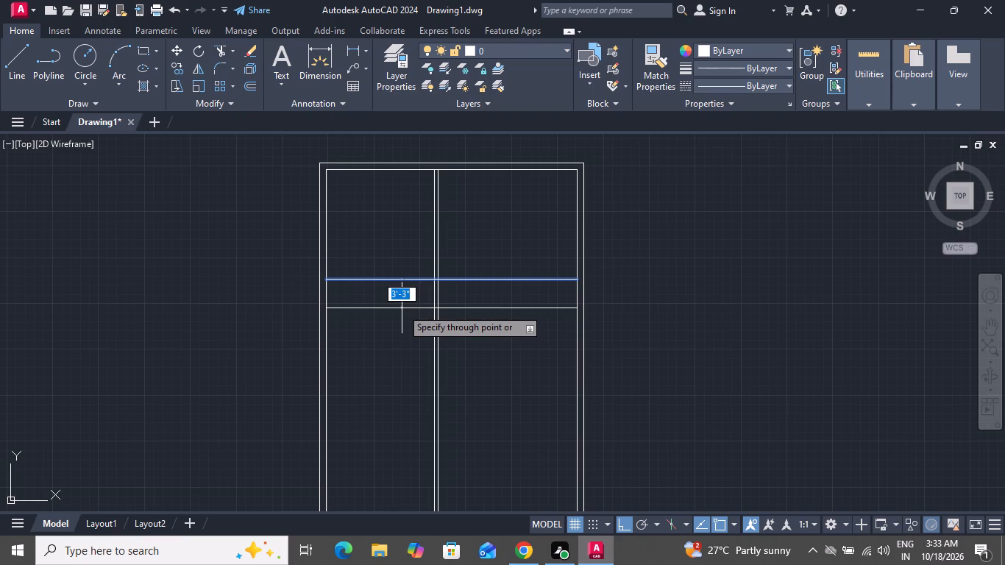
key(6)
key(shift+quotedbl)
key(Return)
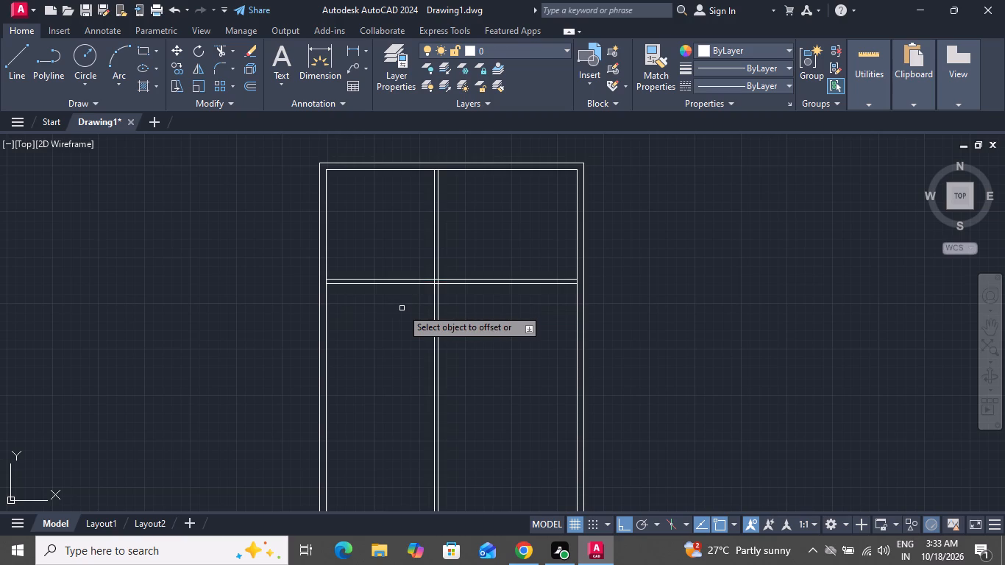
right_click(402, 308)
click(434, 327)
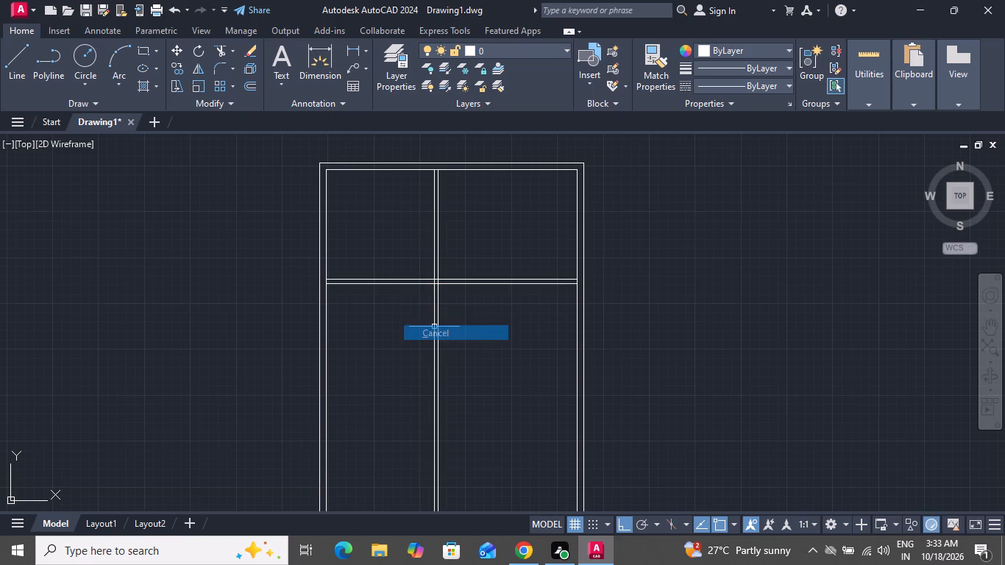
Trim the horizontal partition lines right of the vertical partition and the vertical ones below the horizontal partition, leaving the top-left room enclosed.
click(225, 43)
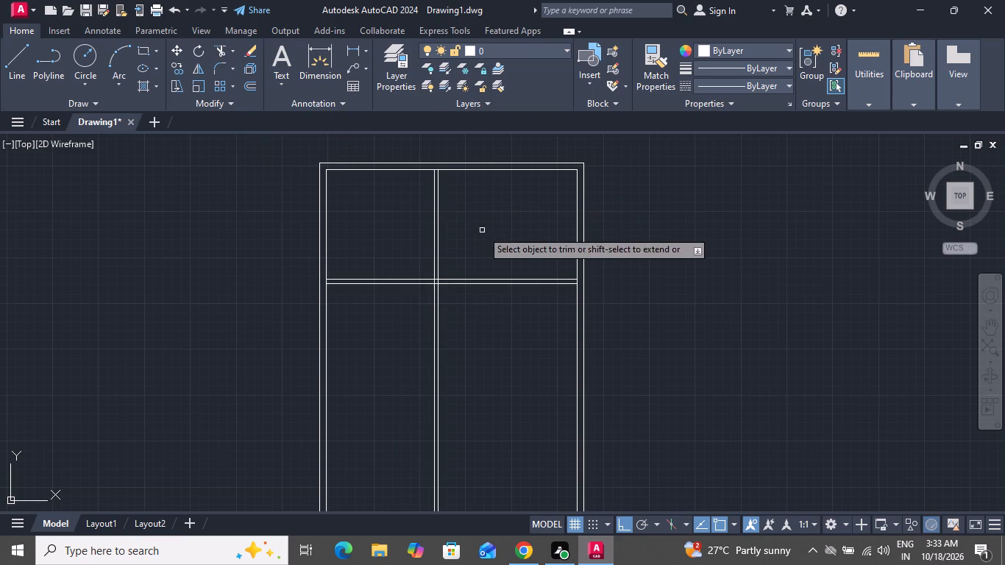
click(489, 238)
double_click(483, 317)
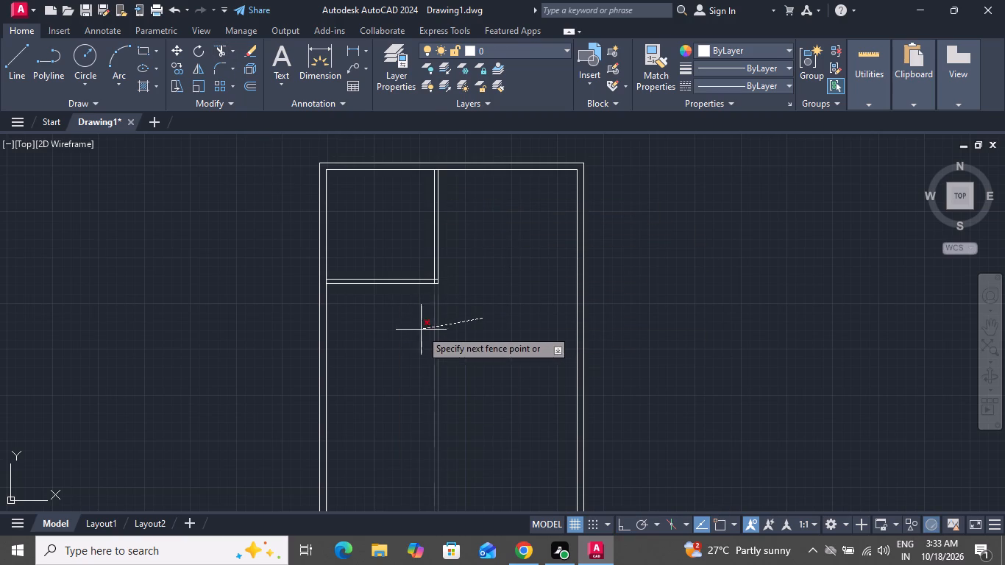
click(421, 330)
right_click(423, 330)
click(439, 352)
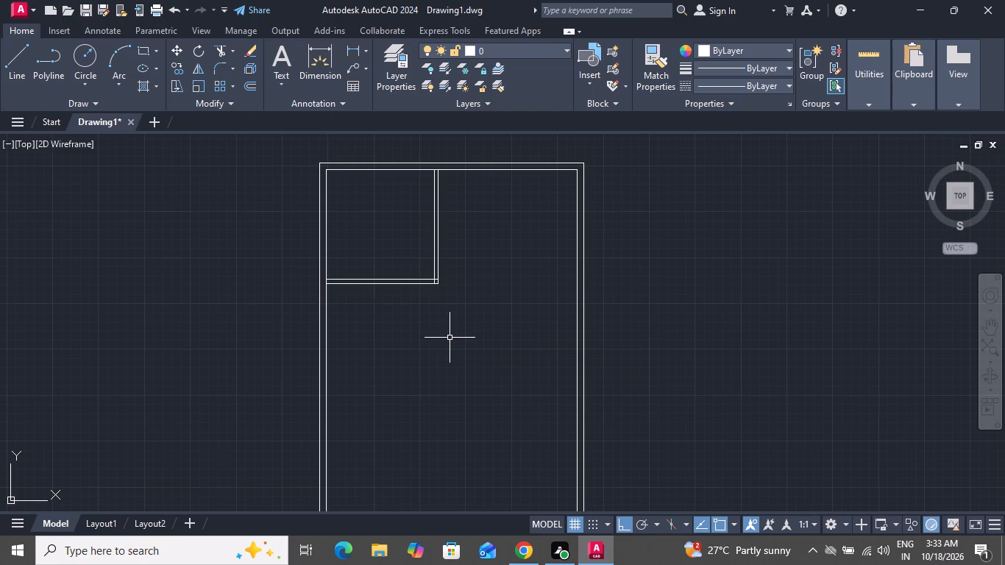
Using Offset with the Through option, offset the right-hand line of the top-left room's vertical partition 4'7" to the right.
text(O T)
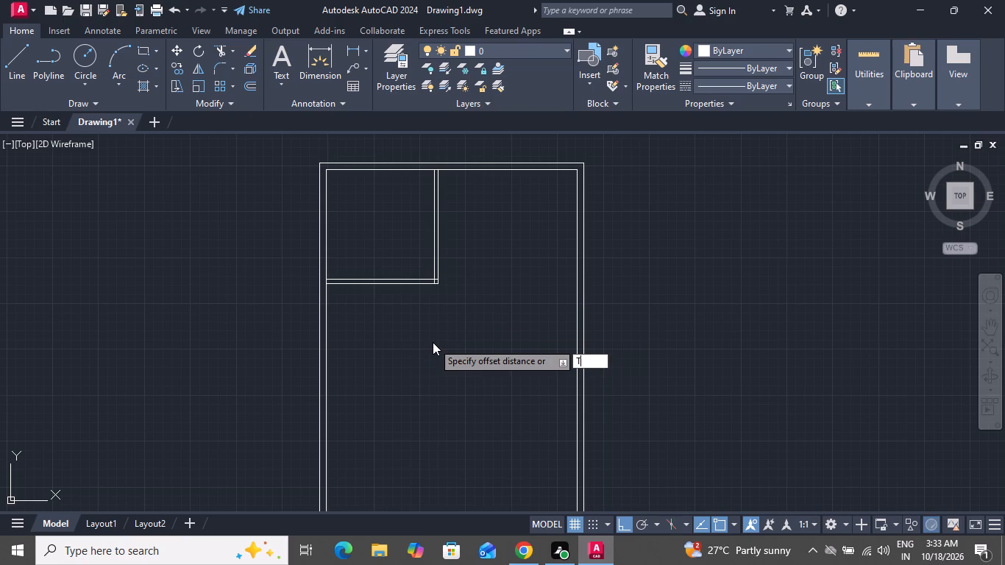
key(space)
scroll(451, 223, up, 3)
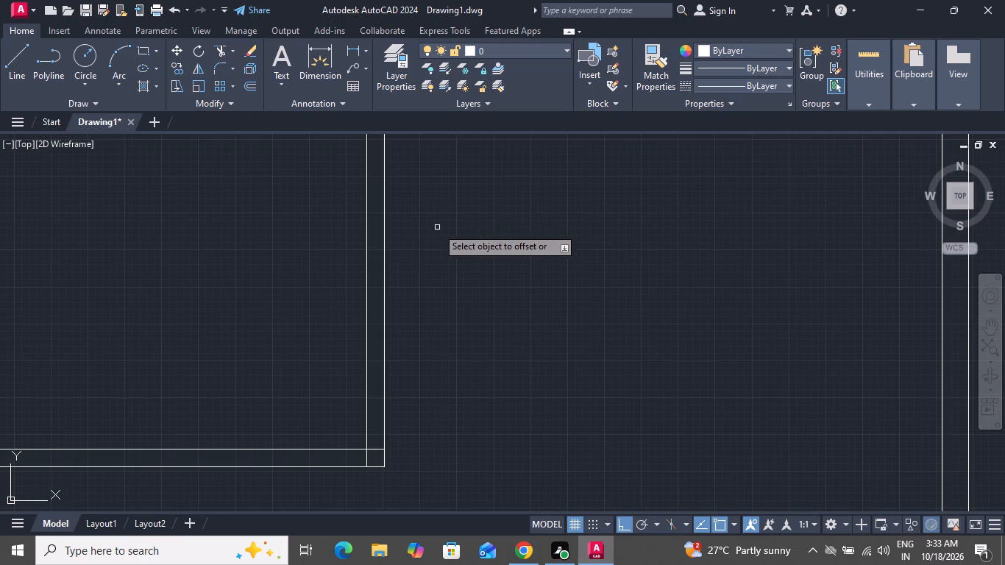
click(386, 264)
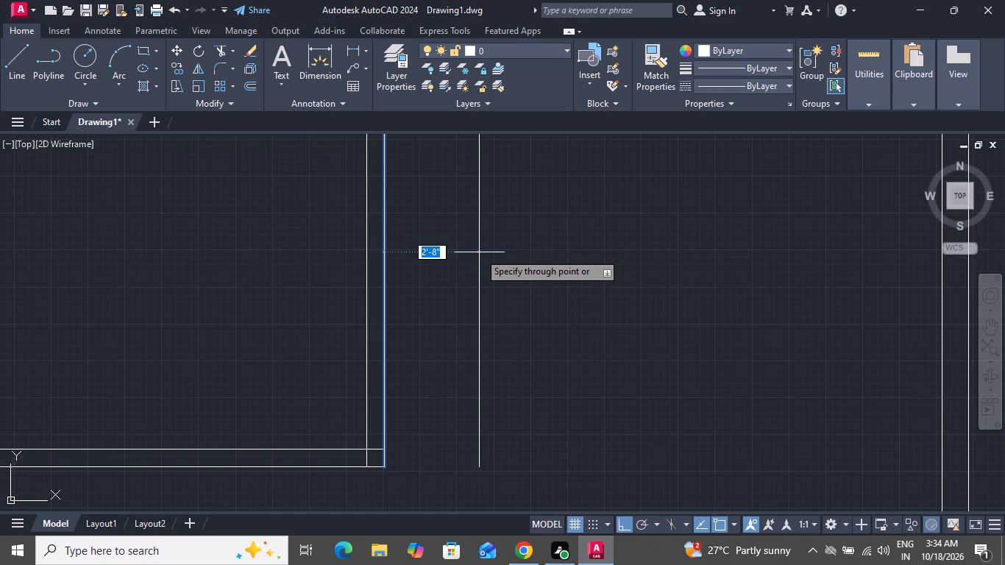
key(4)
text('7)
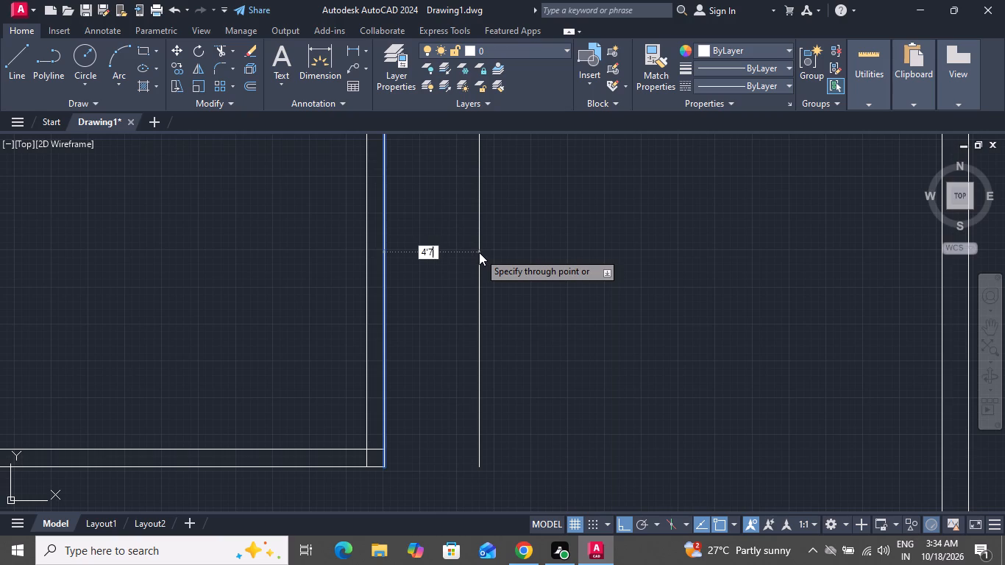
key(shift+quotedbl)
key(Return)
Offset the top wall's inner line 5'10" downward.
scroll(480, 268, down, 3)
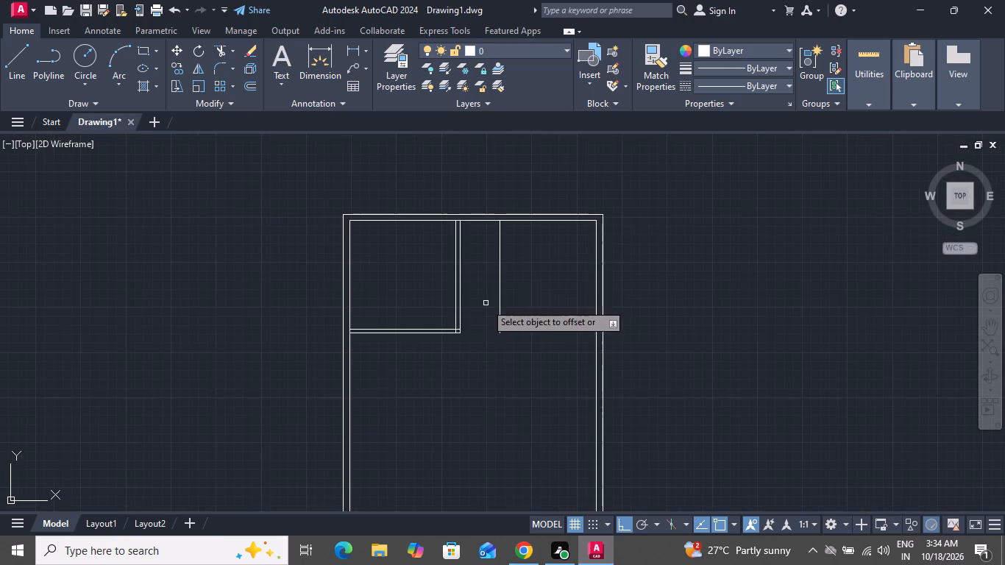
click(481, 222)
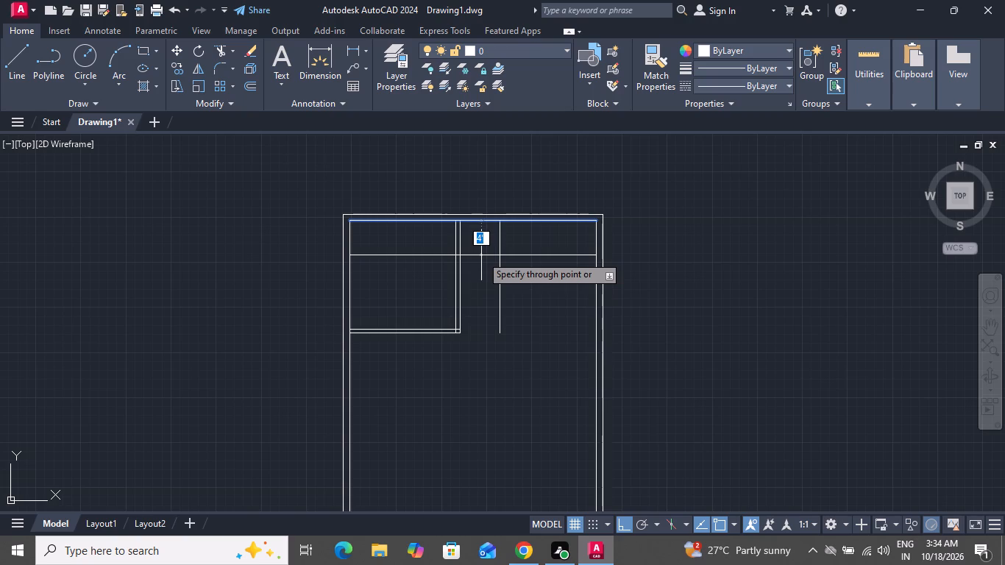
text(5'1)
text(0")
key(Return)
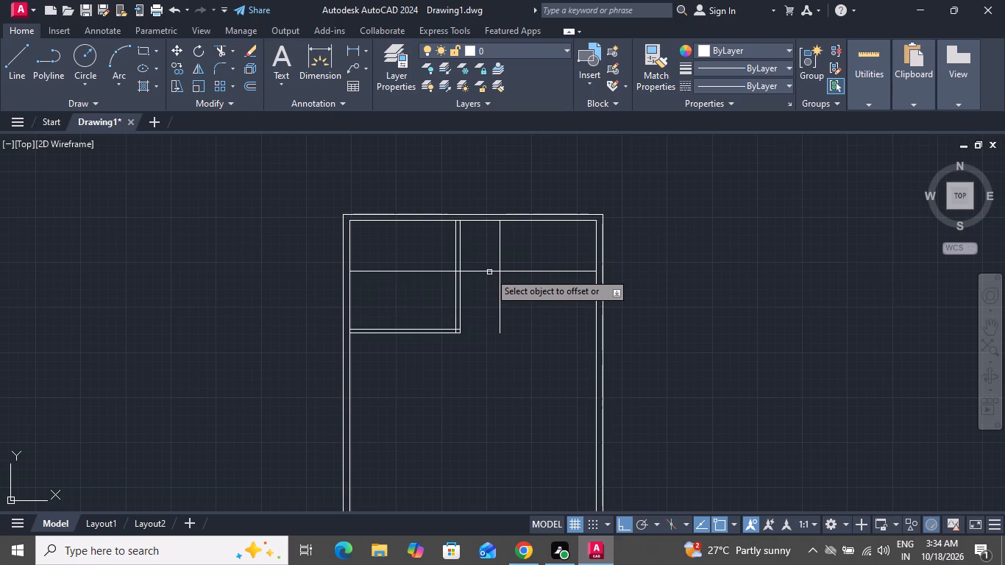
Offset the new horizontal line 6" downward to form a second horizontal partition.
click(488, 271)
key(6)
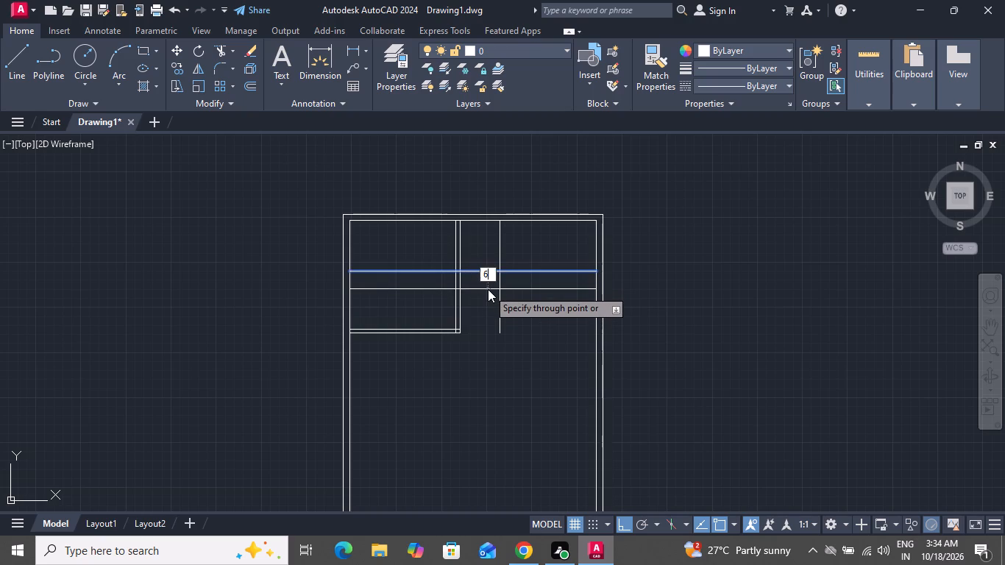
key(shift+quotedbl)
key(Return)
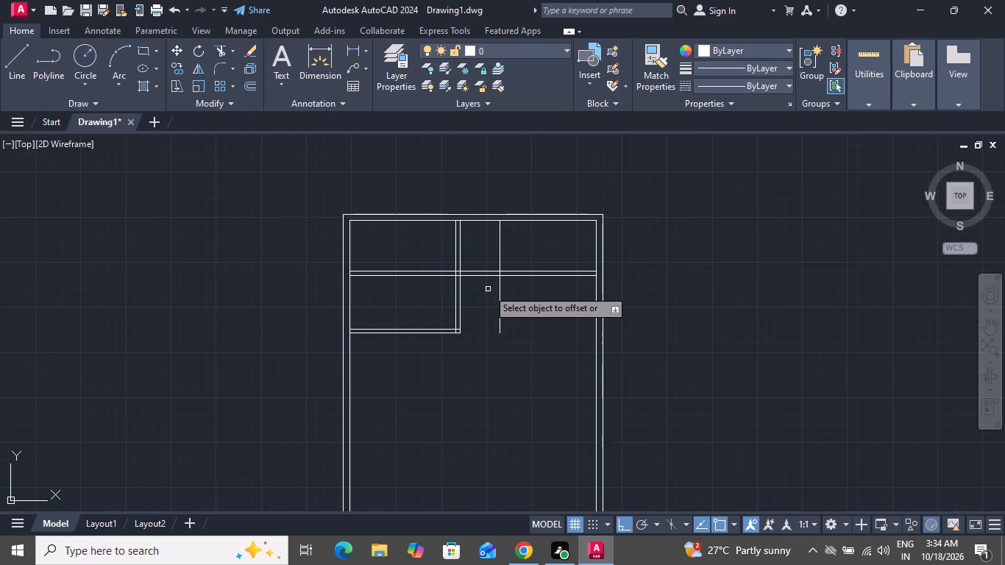
Offset the lower line of the second horizontal partition 6'3" downward.
click(480, 275)
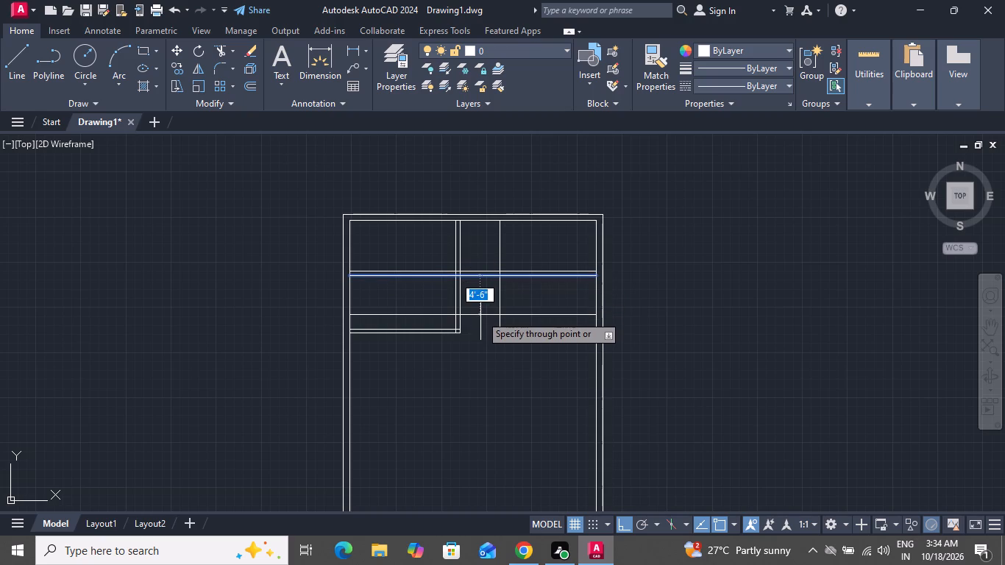
text(6')
key(3)
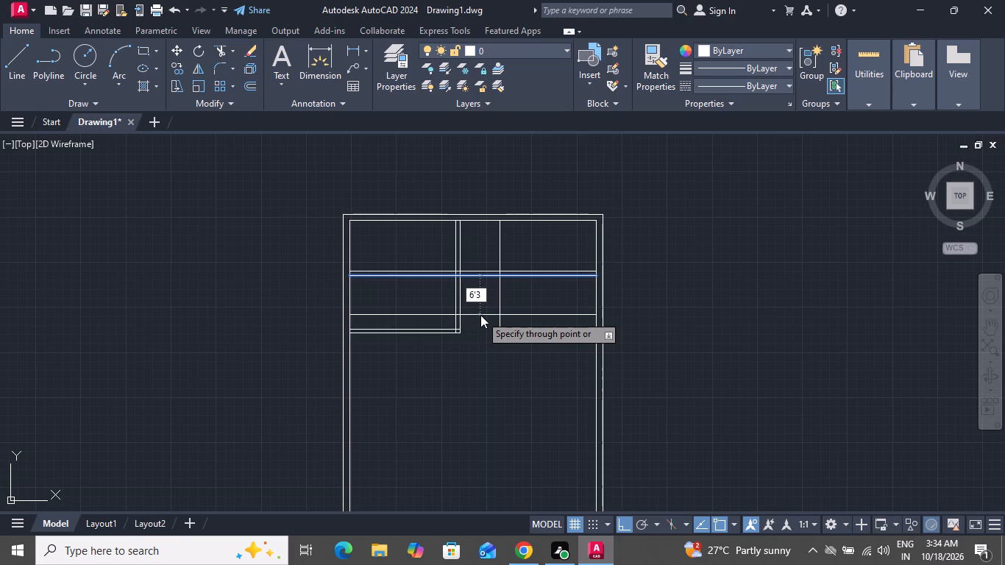
key(shift+quotedbl)
key(Return)
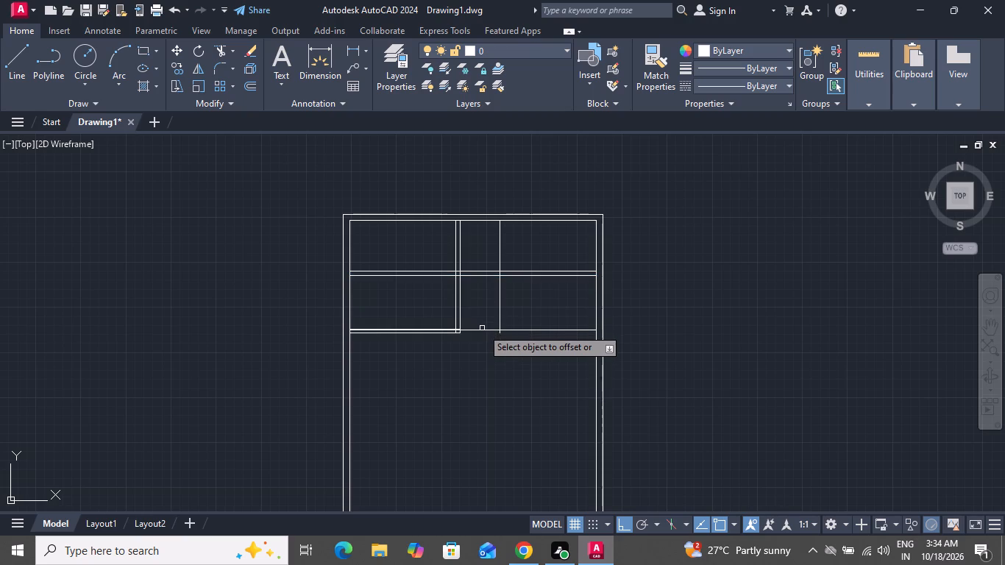
Offset the new horizontal line 6" downward to form the lower horizontal partition across the full width.
scroll(482, 328, up, 2)
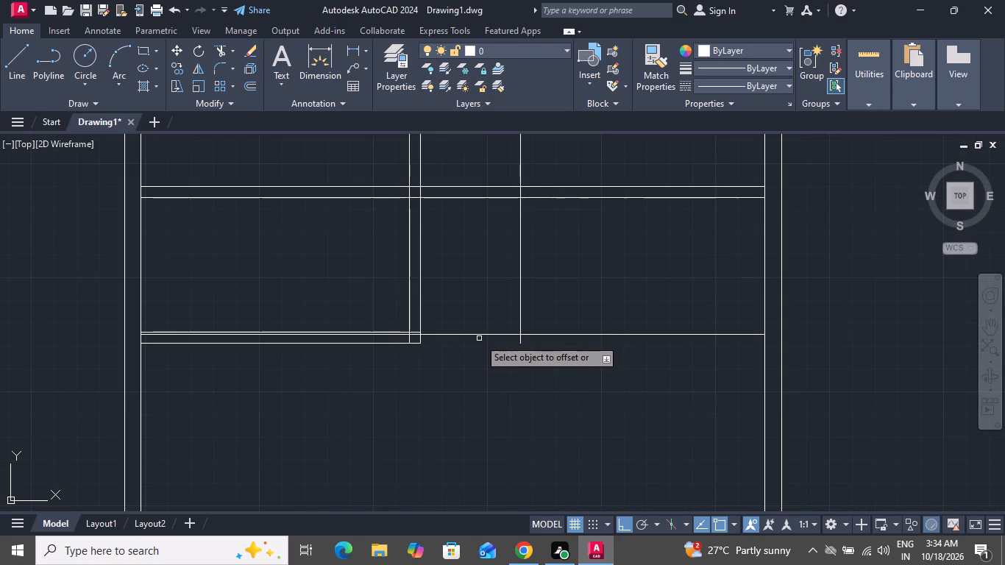
click(477, 334)
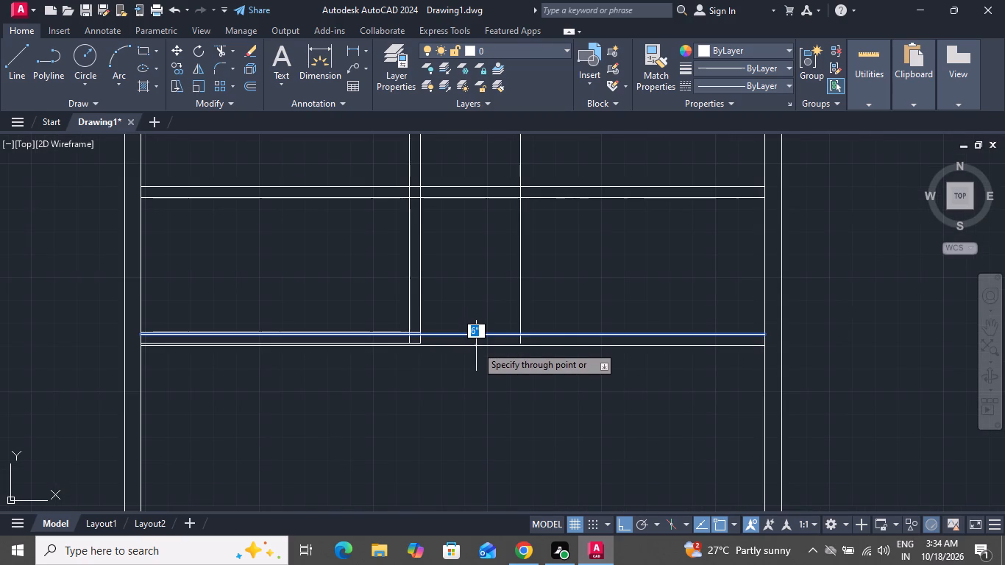
key(6)
key(shift+quotedbl)
key(Return)
scroll(494, 364, down, 2)
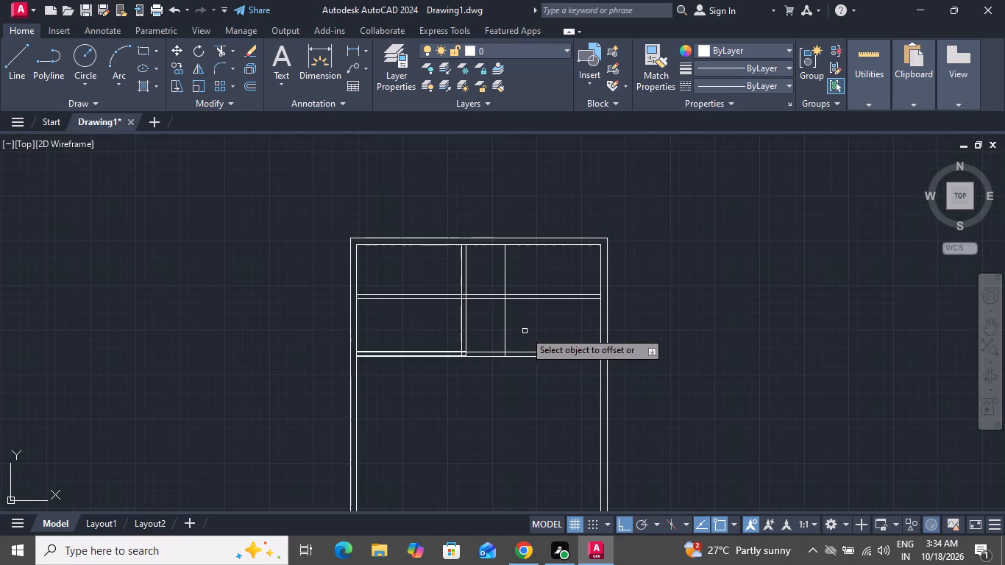
right_click(527, 326)
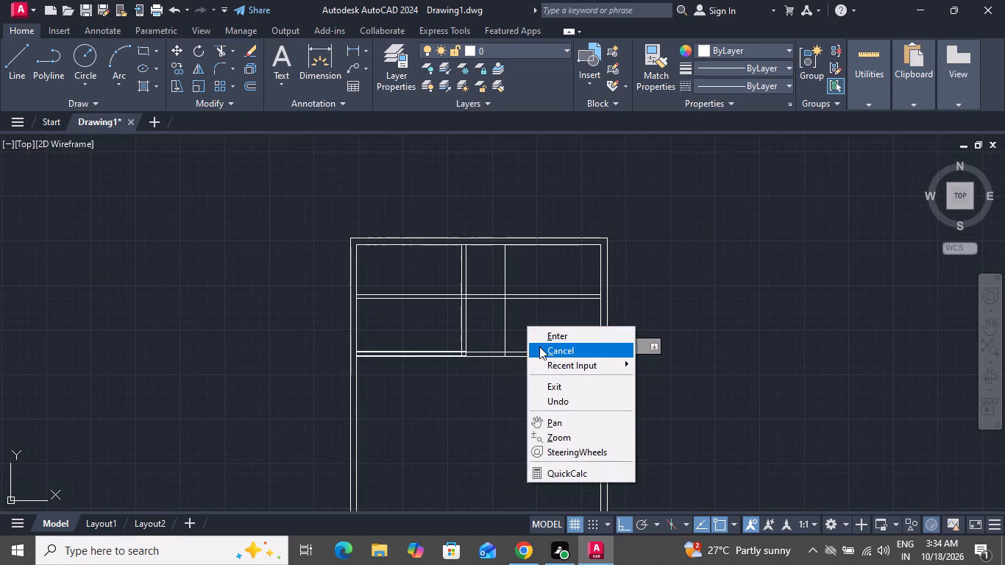
click(517, 316)
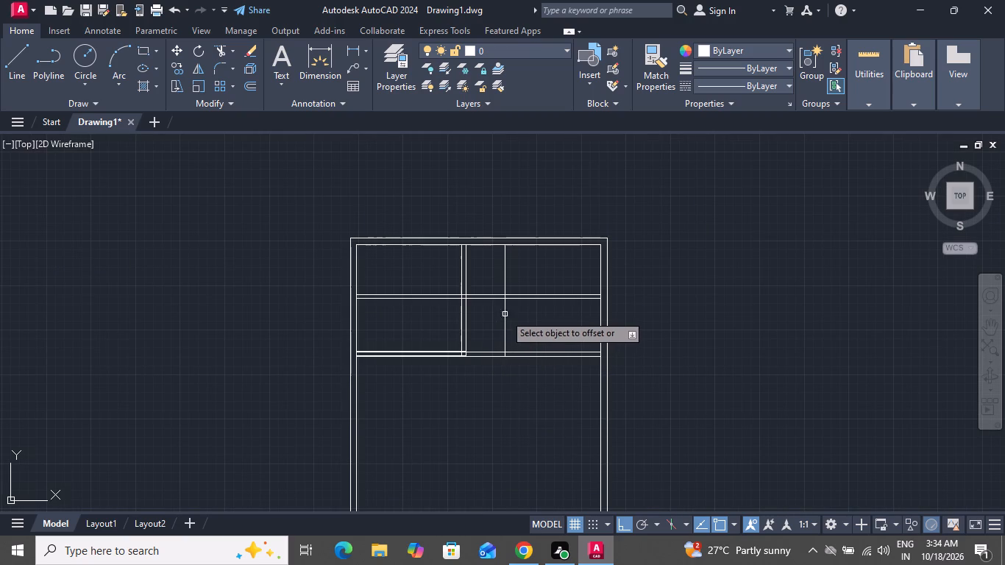
Offset the single vertical line right of the first vertical partition 6" to the right to form a second vertical partition.
click(505, 314)
key(6)
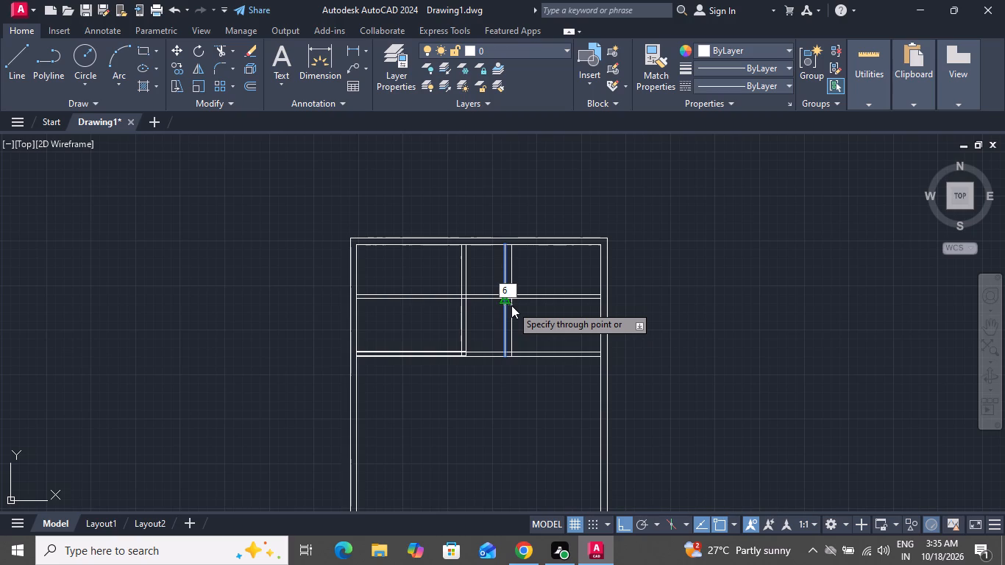
key(shift+quotedbl)
key(Return)
scroll(531, 324, down, 1)
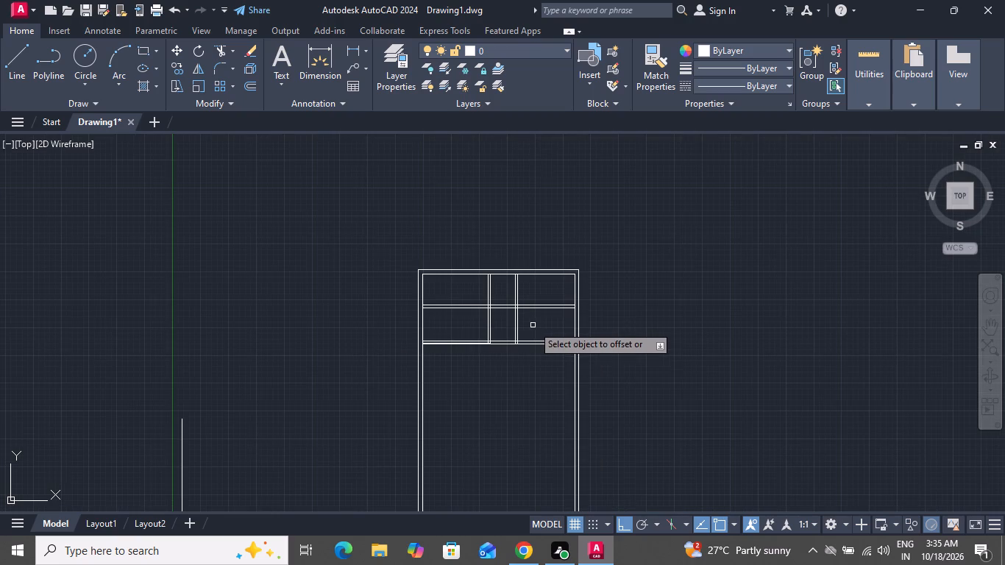
right_click(518, 367)
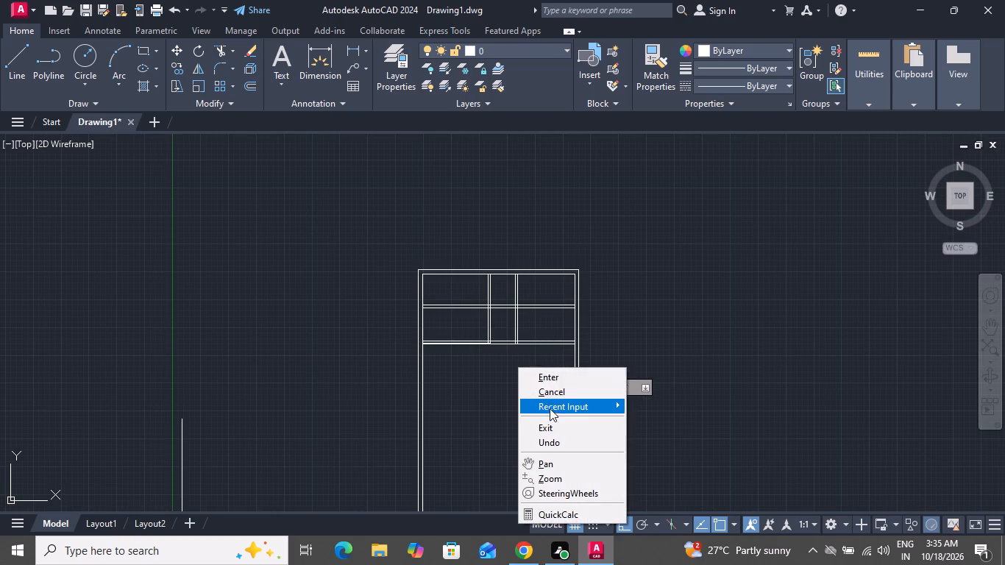
click(550, 397)
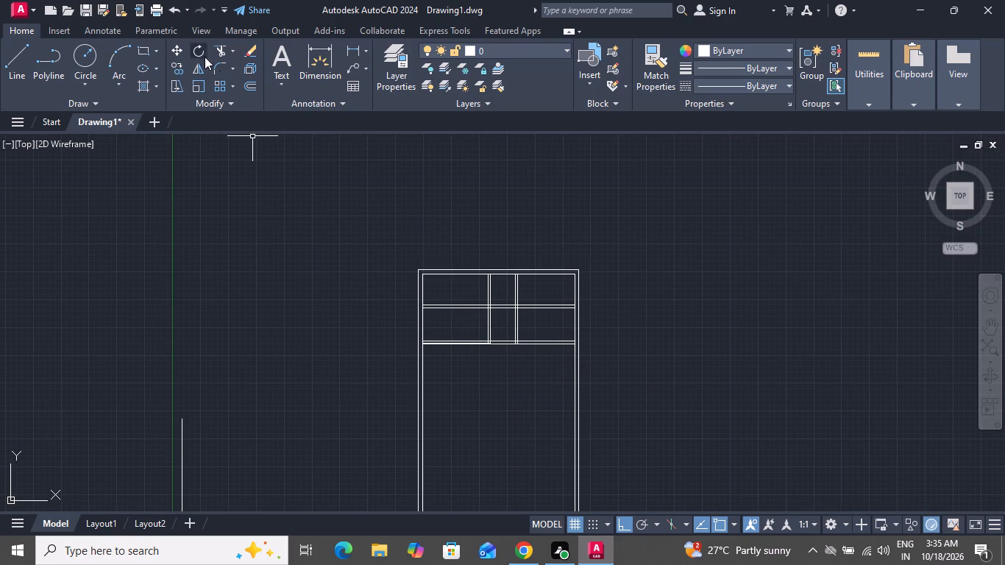
Trim the upper horizontal partition's lines out of the left and right rooms, keeping them only between the outer faces of the vertical partitions.
click(213, 49)
scroll(553, 332, up, 2)
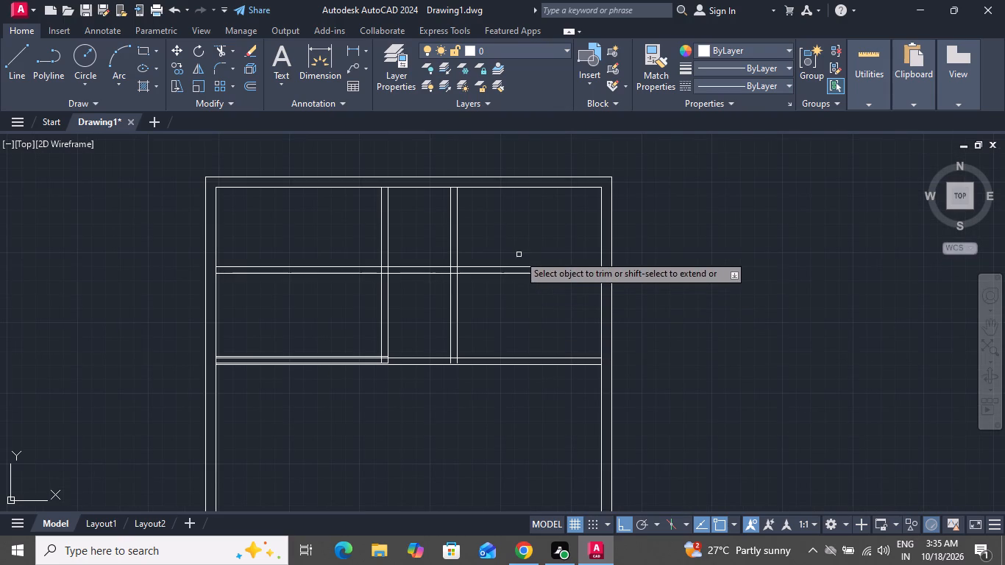
click(518, 252)
click(531, 341)
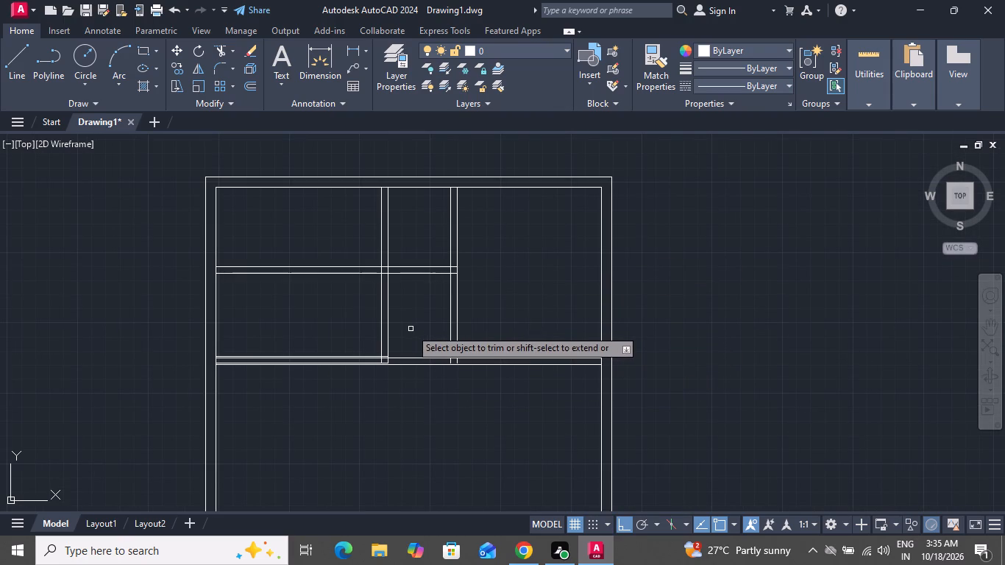
click(270, 237)
click(348, 338)
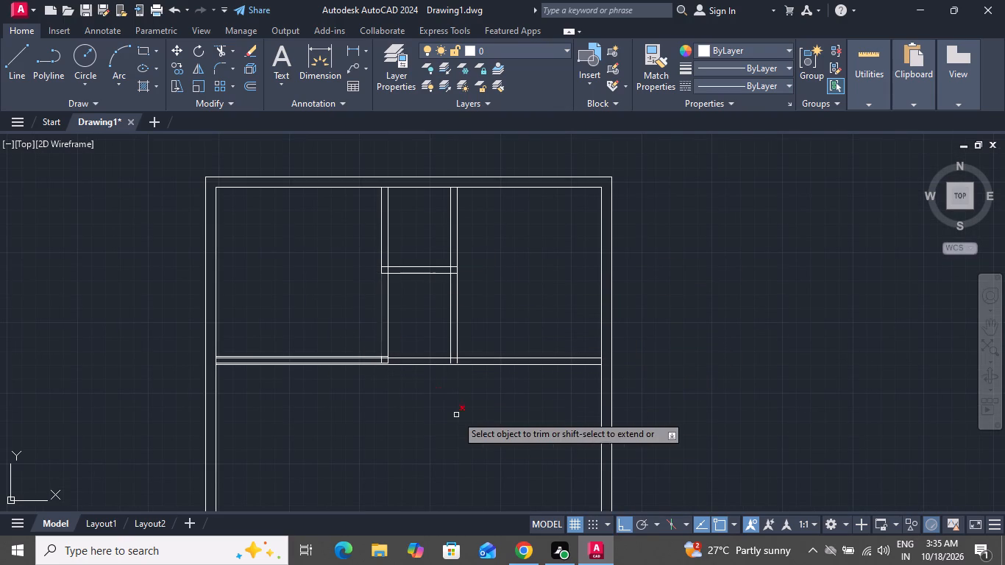
Trim away the old duplicate partition lines along the bottom of the left room, up to the first vertical partition.
scroll(402, 385, up, 2)
scroll(333, 334, up, 2)
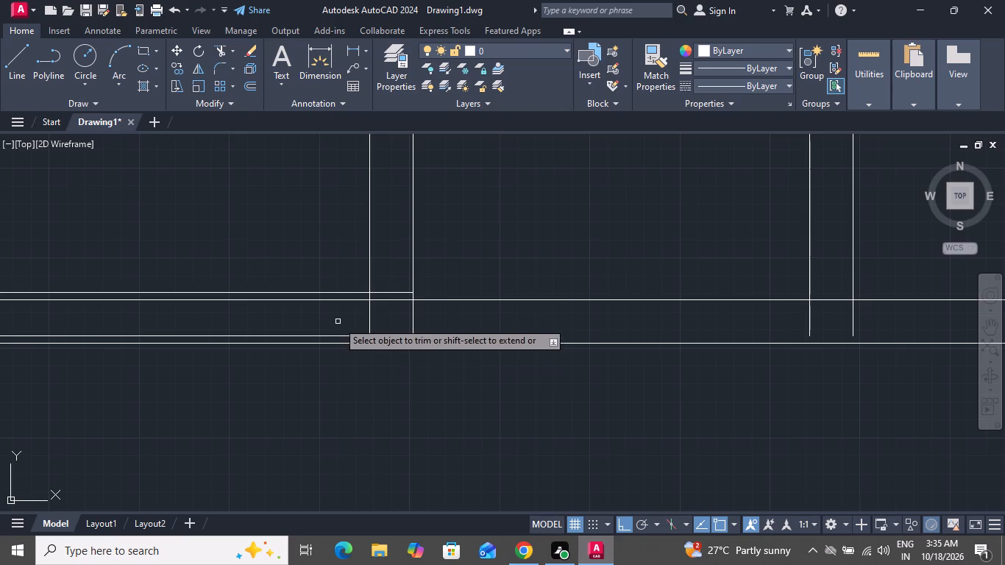
click(342, 289)
click(349, 293)
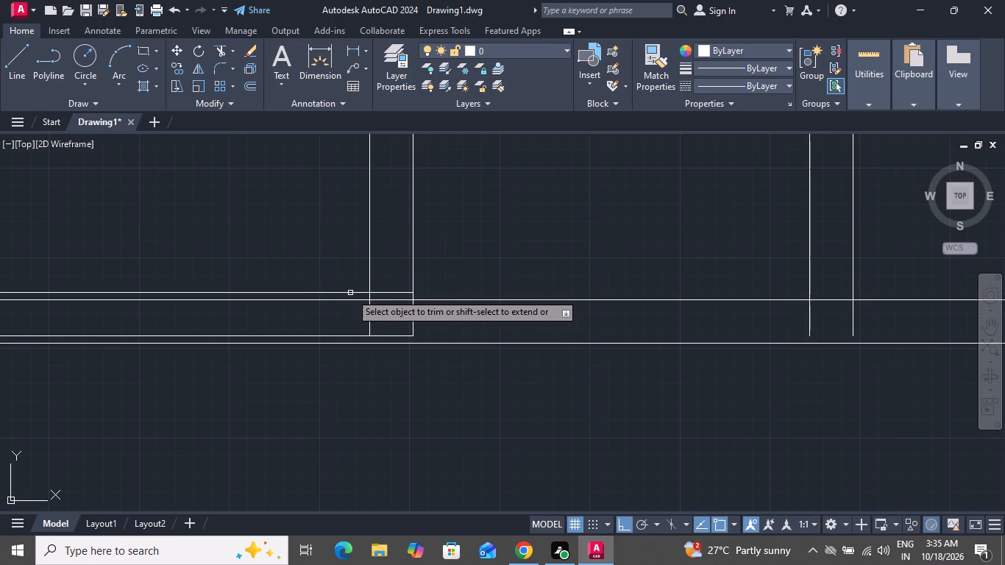
click(377, 294)
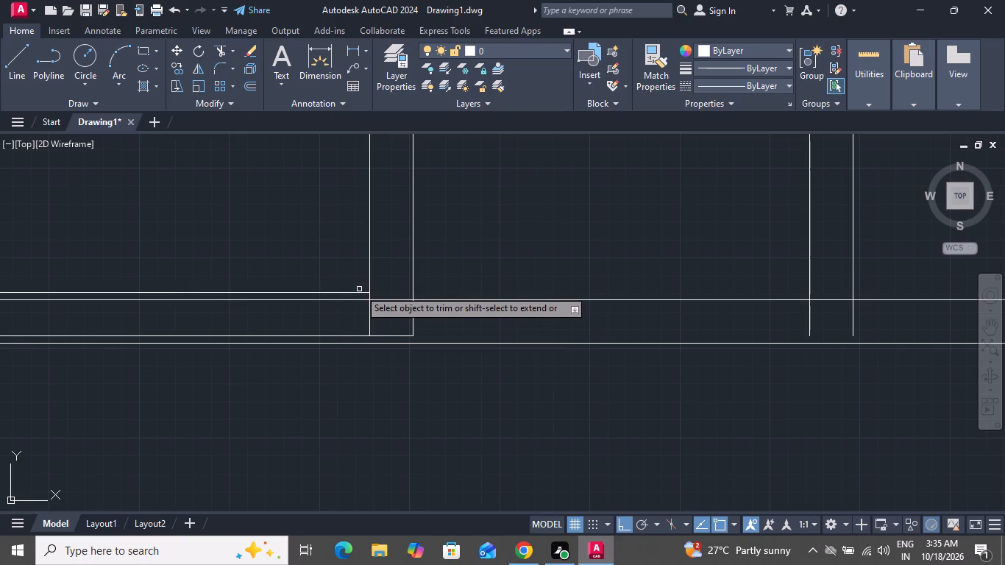
click(358, 292)
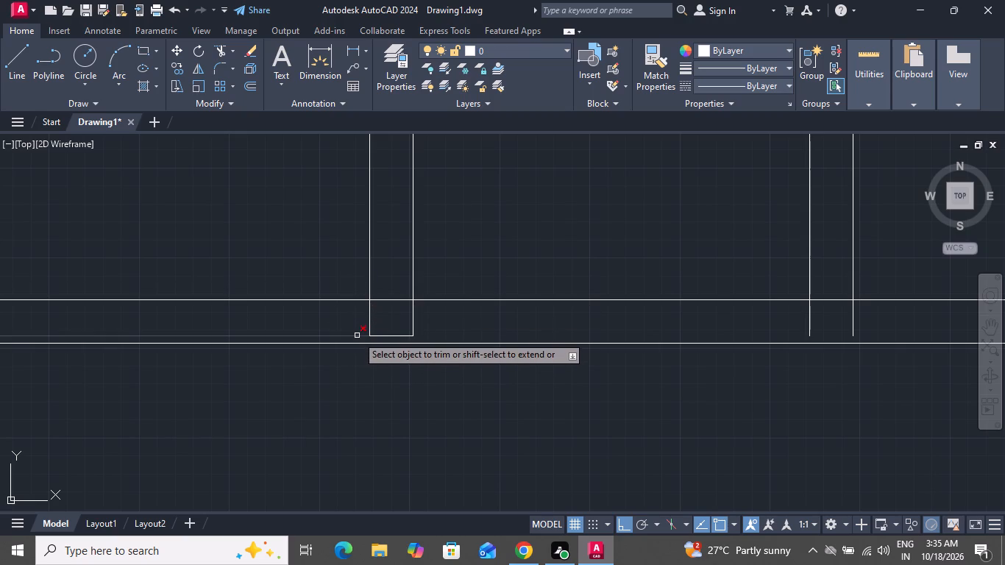
click(357, 335)
scroll(391, 422, down, 2)
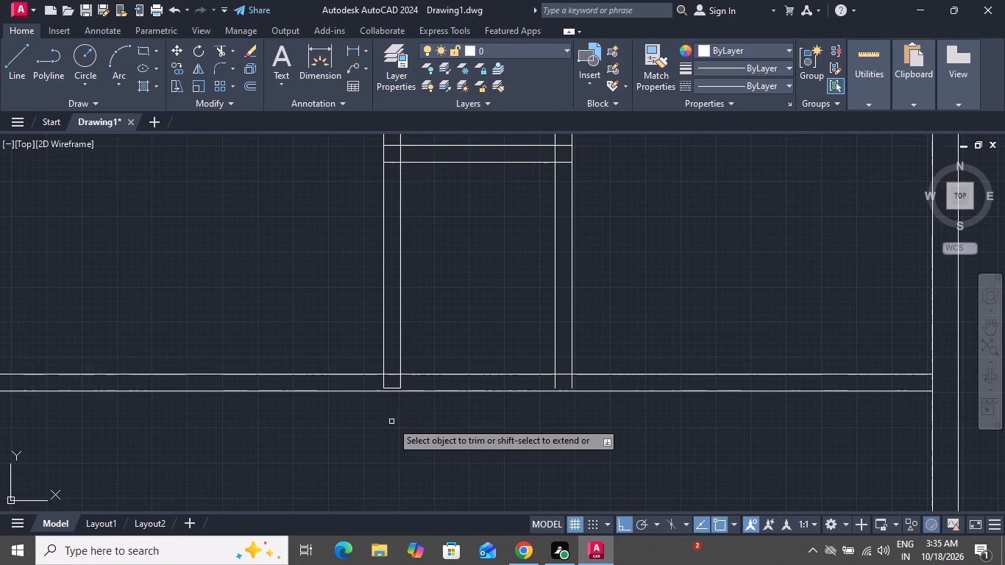
right_click(410, 413)
click(429, 243)
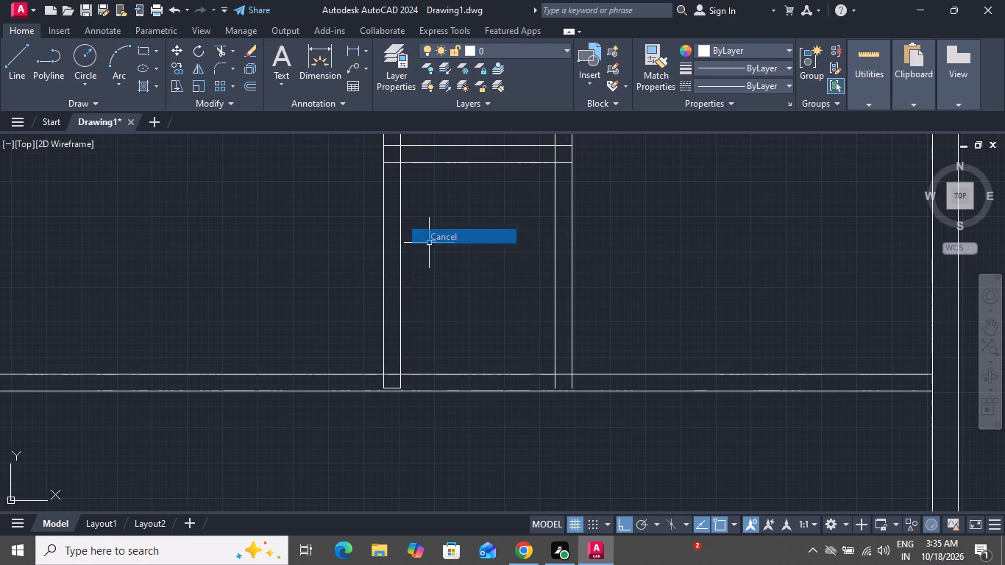
Extend the four vertical partition lines down to the bottom line of the lower horizontal partition.
text(EX)
key(space)
key(space)
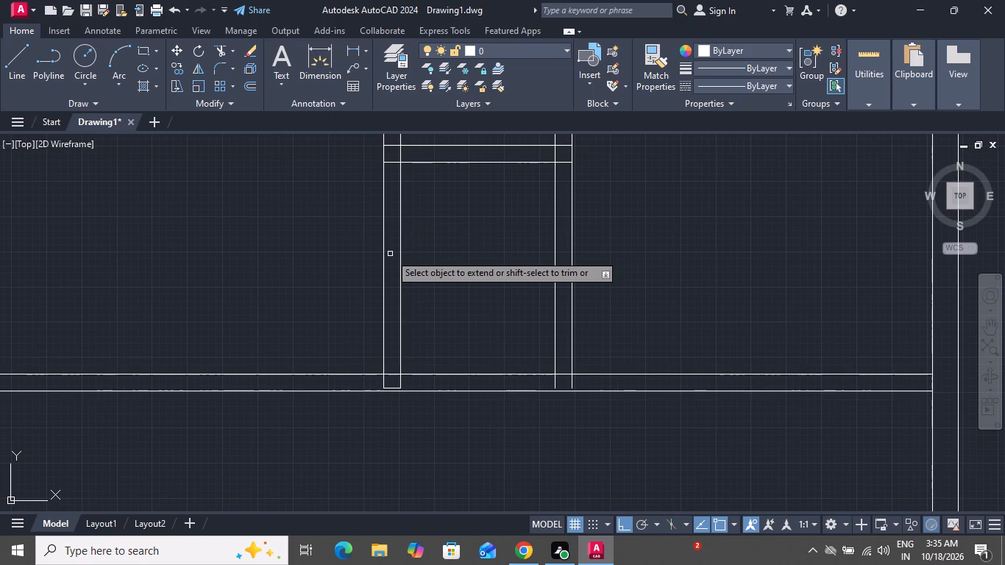
click(382, 335)
click(399, 331)
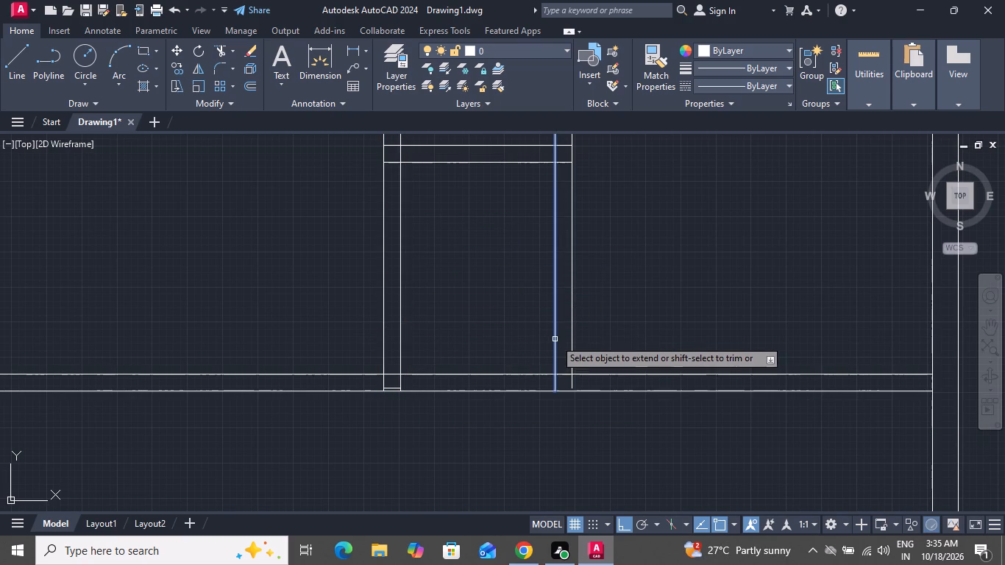
click(555, 340)
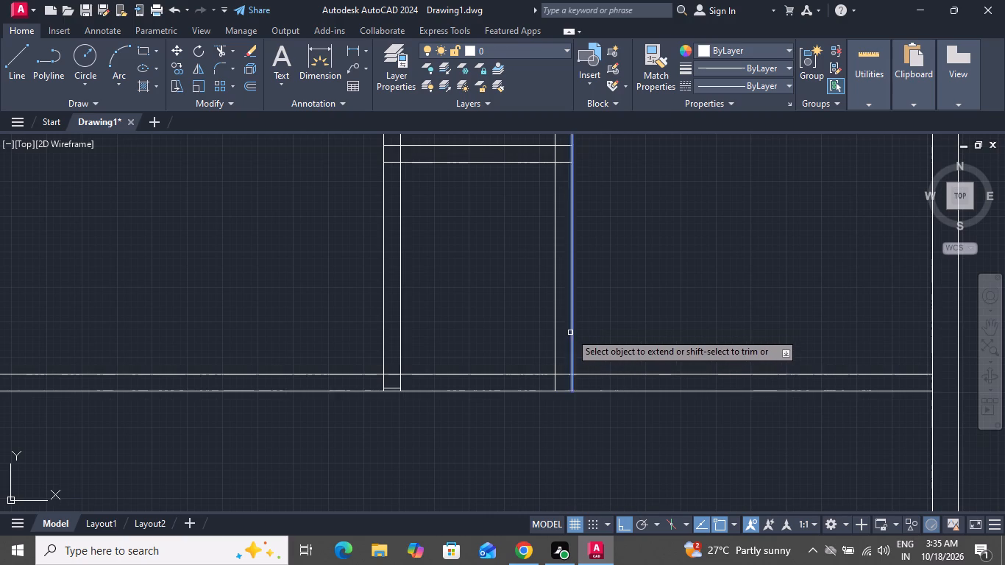
click(570, 333)
right_click(528, 332)
click(541, 347)
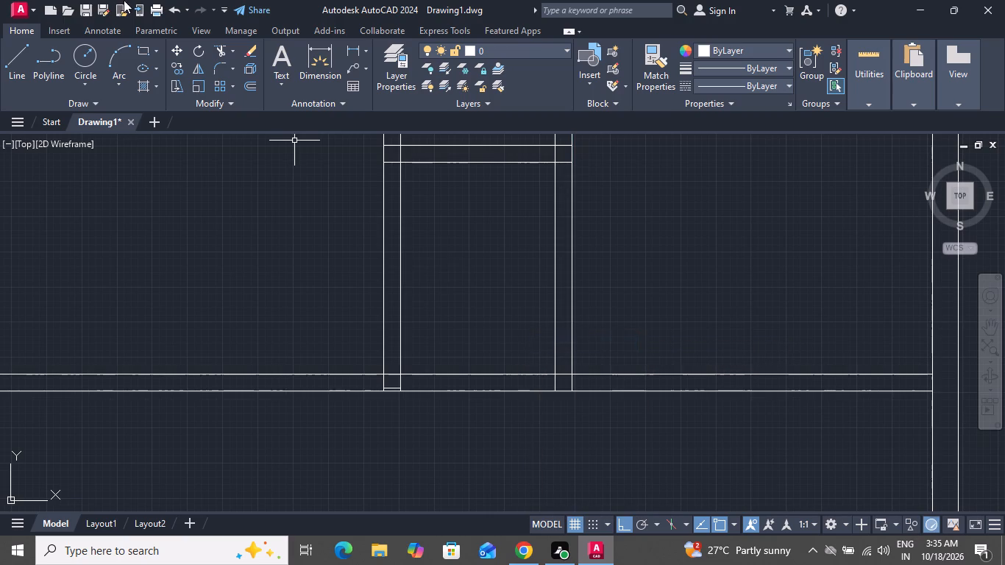
Trim the leftover stub and the overlapping lines where both vertical partitions meet the lower horizontal partition, leaving open wall junctions.
click(218, 47)
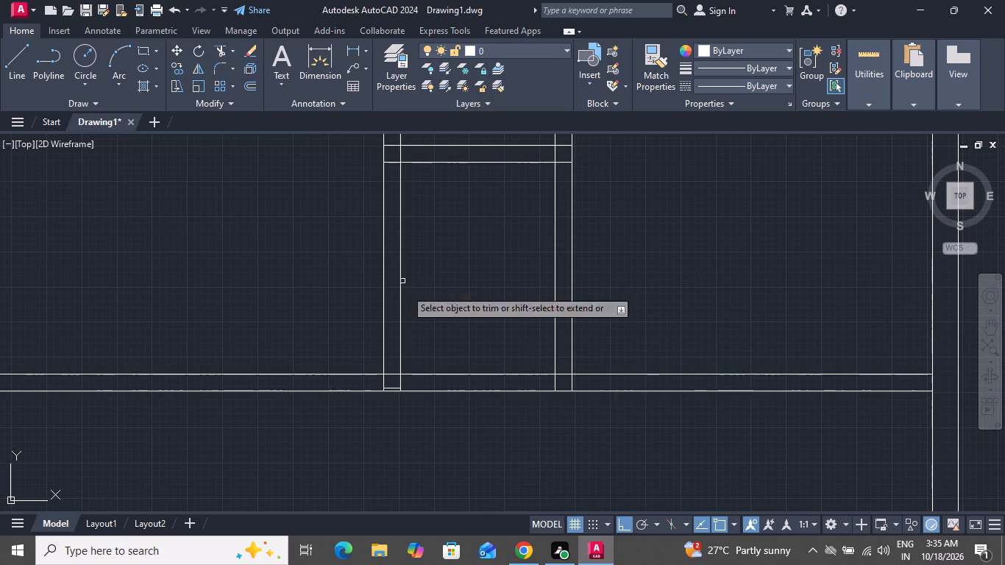
scroll(463, 385, up, 2)
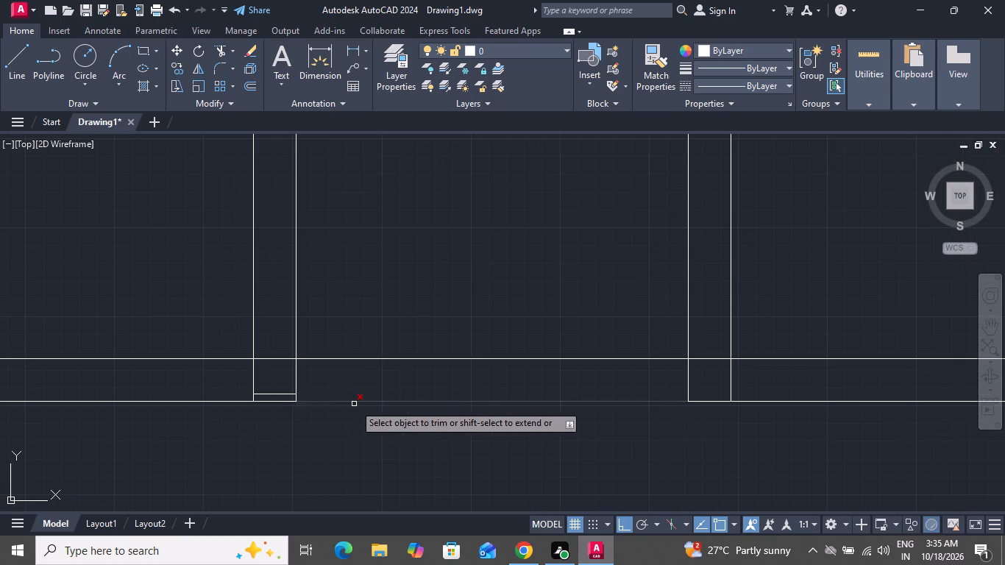
click(283, 394)
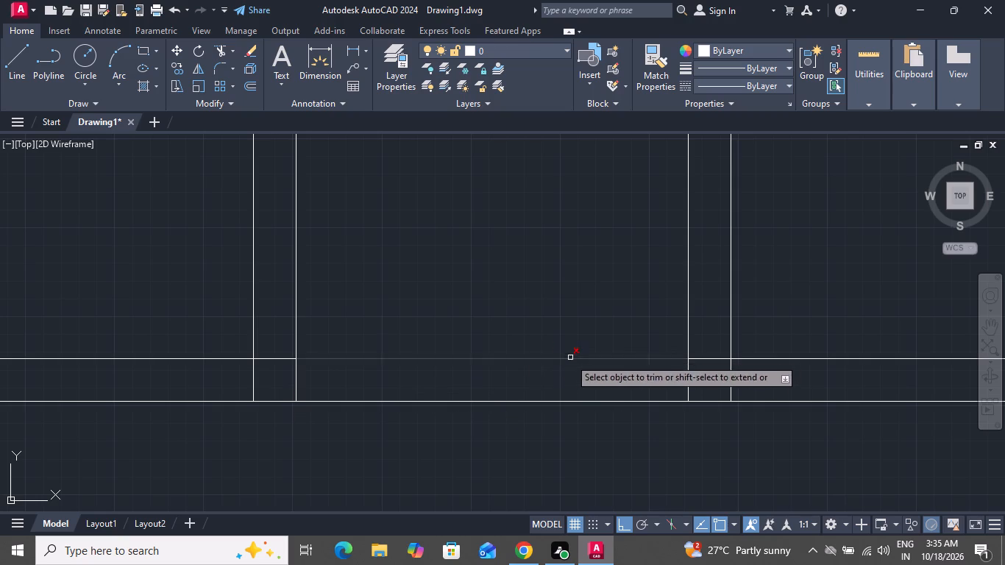
click(272, 368)
click(268, 336)
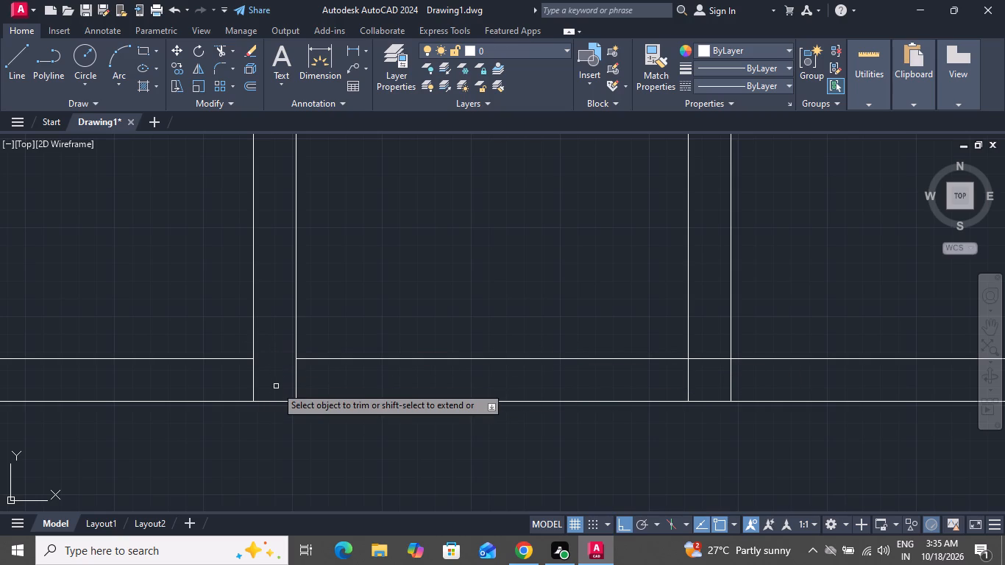
click(276, 386)
click(223, 380)
drag(253, 374, 265, 374)
click(341, 376)
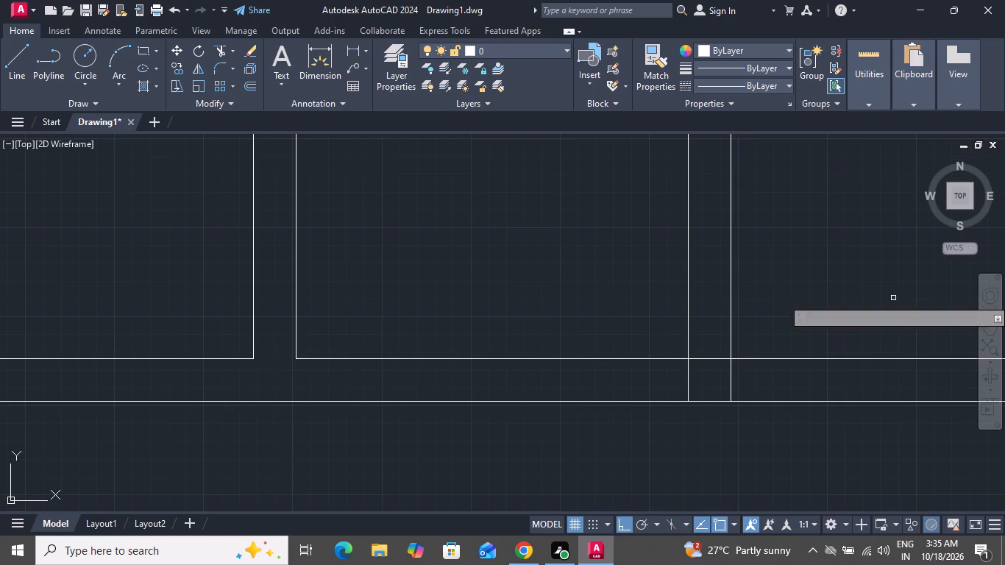
click(714, 347)
click(717, 371)
drag(715, 376, 732, 376)
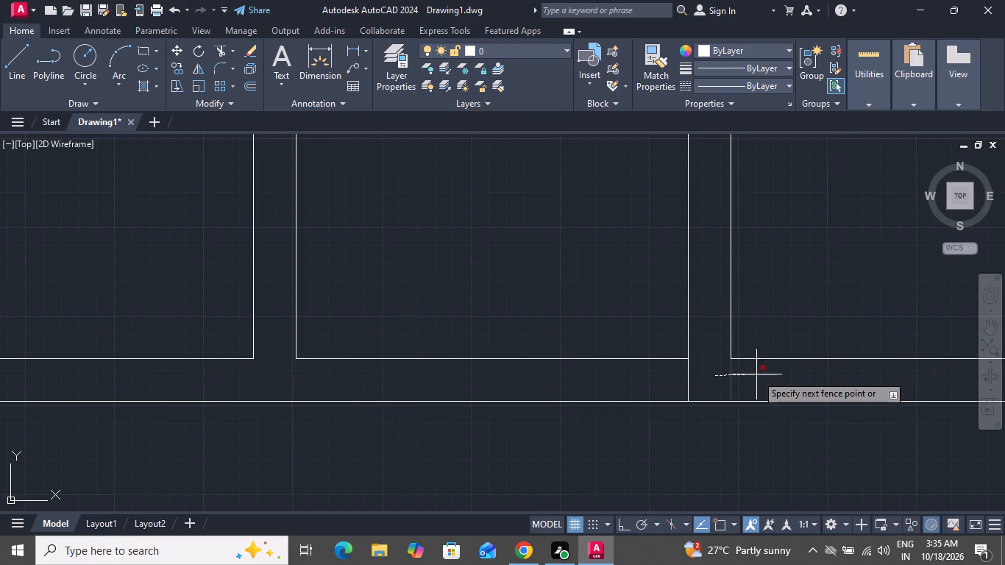
click(756, 374)
click(718, 387)
click(673, 383)
Trim the upper horizontal partition's top line and the inner wall line where they cross at the left vertical partition.
scroll(677, 380, down, 4)
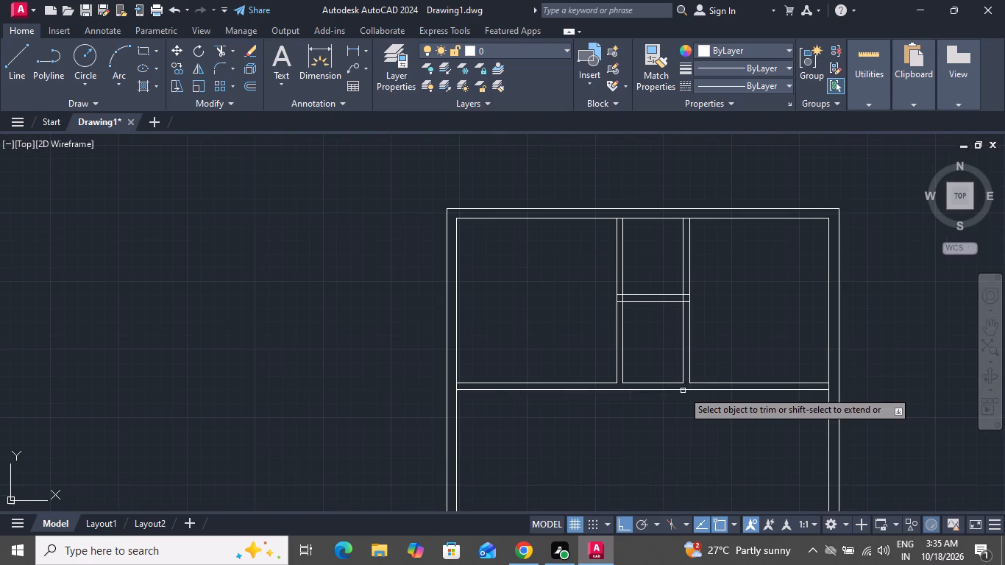
scroll(675, 285, up, 3)
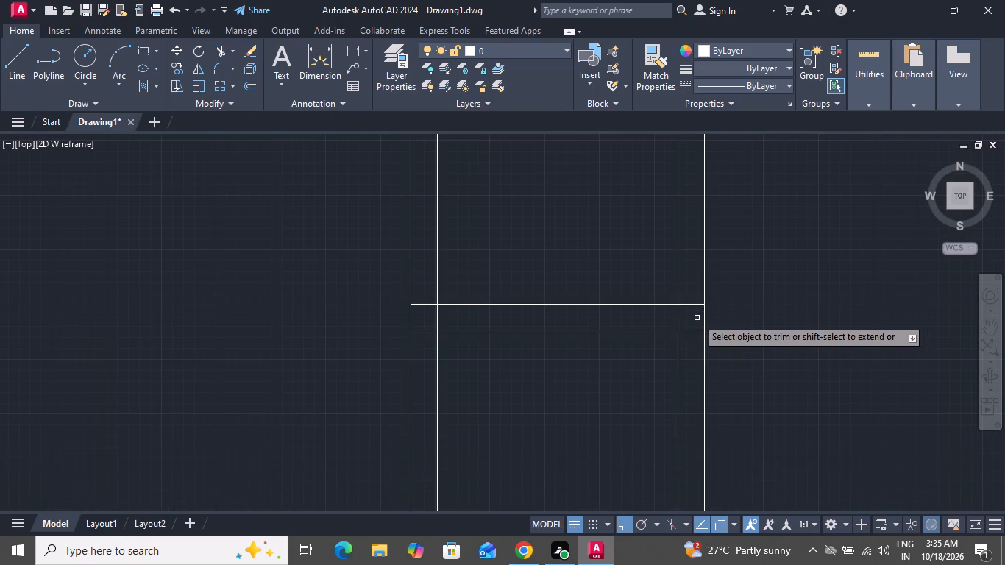
click(423, 305)
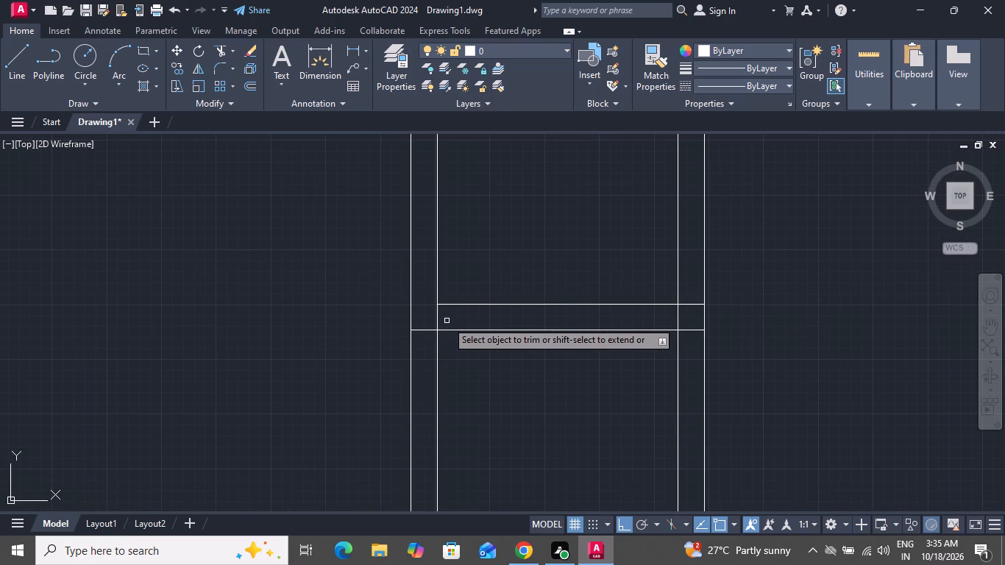
click(444, 316)
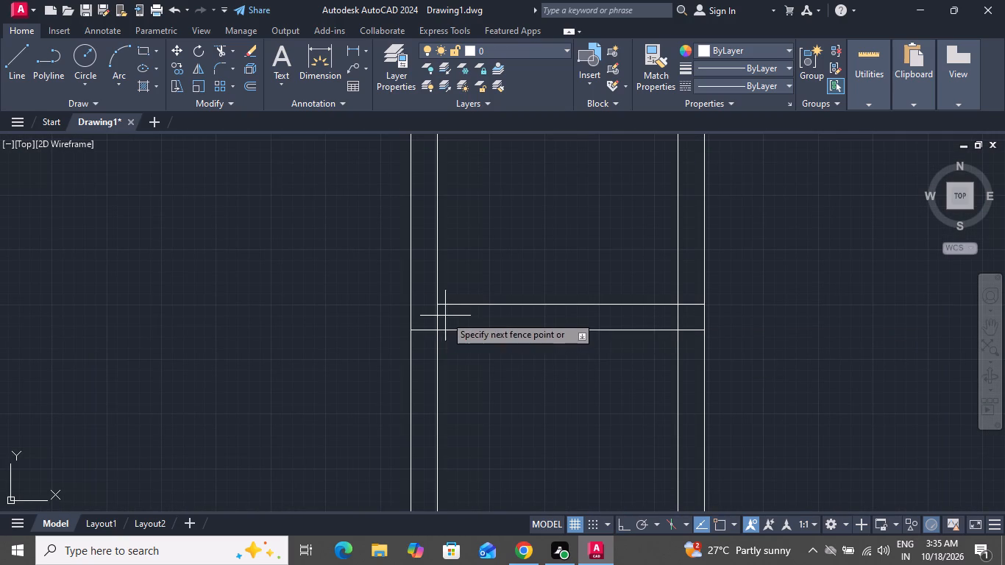
click(438, 320)
click(448, 318)
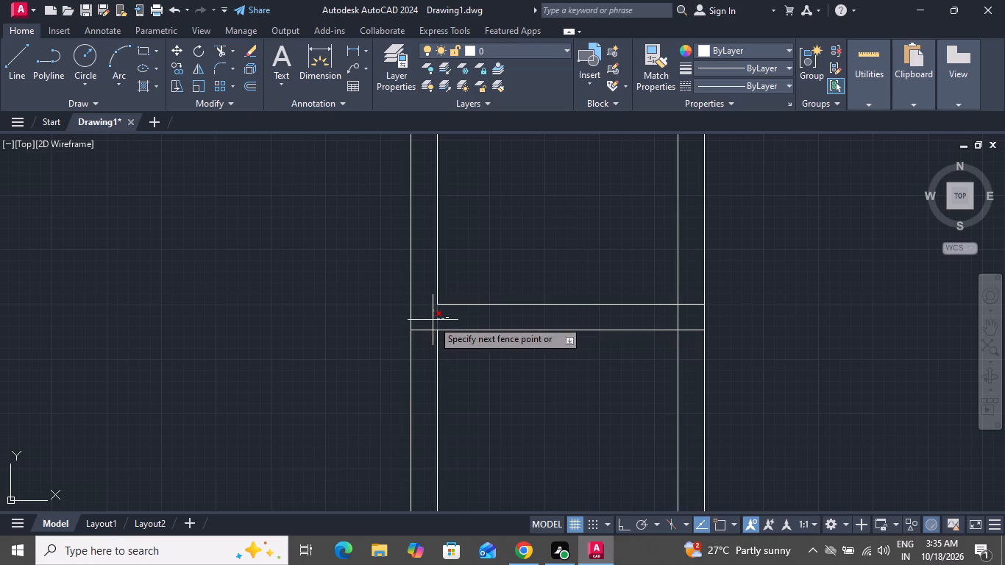
click(431, 320)
Trim the overlapping lines at the right vertical partition and the bottom-line stub at the left one, leaving open junctions with the upper horizontal partition.
click(688, 307)
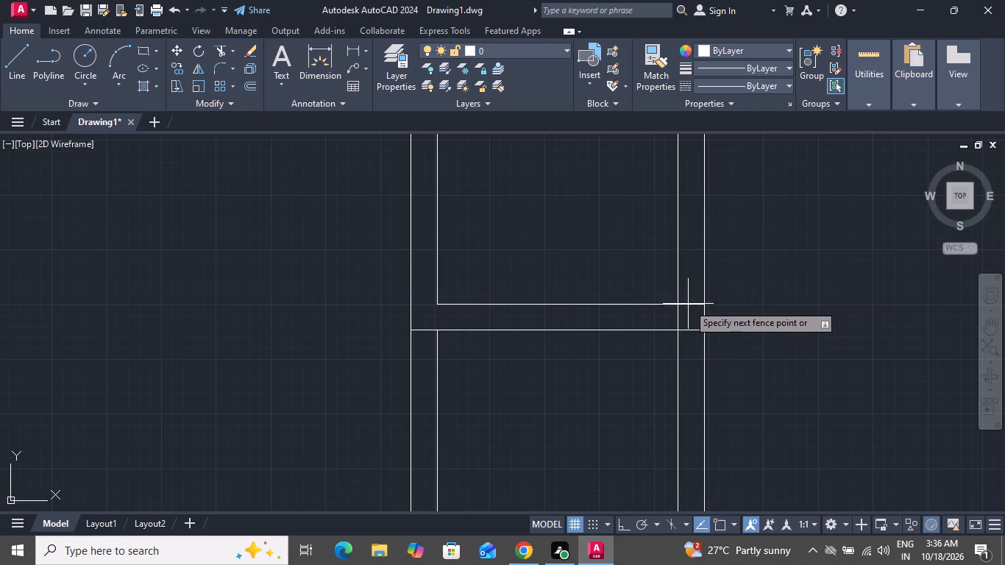
click(689, 299)
click(689, 310)
click(672, 324)
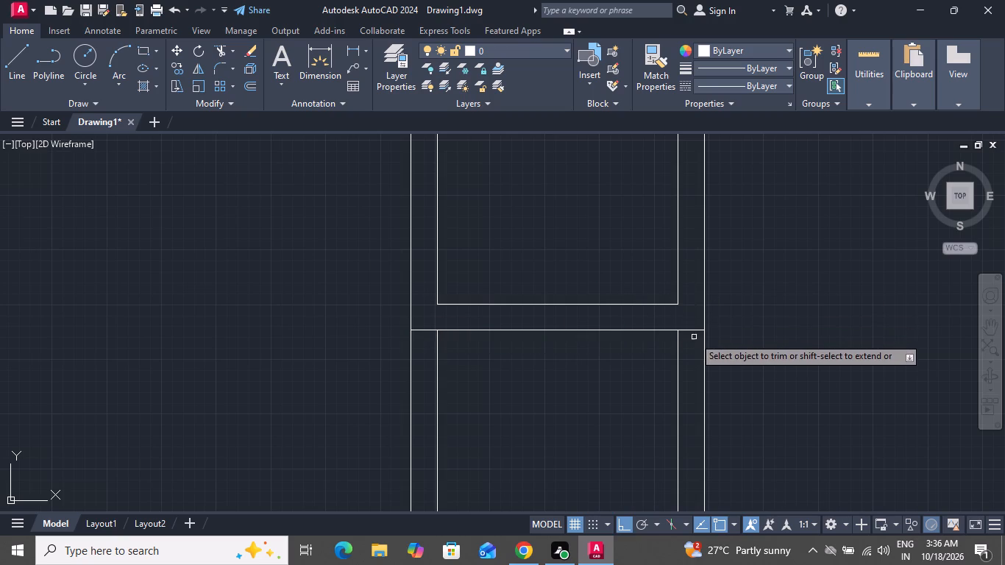
click(694, 338)
click(694, 316)
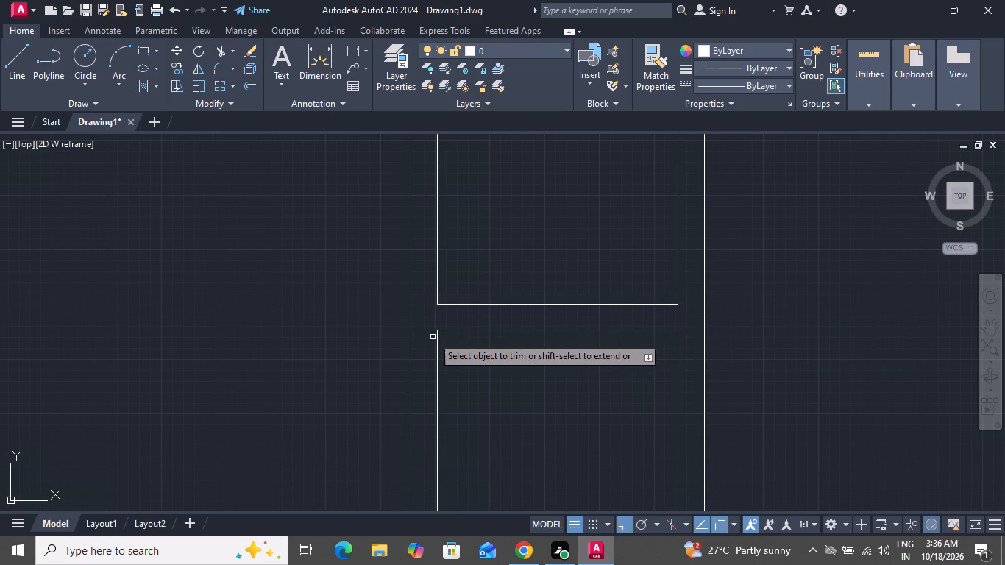
click(433, 337)
click(430, 316)
right_click(430, 316)
click(461, 338)
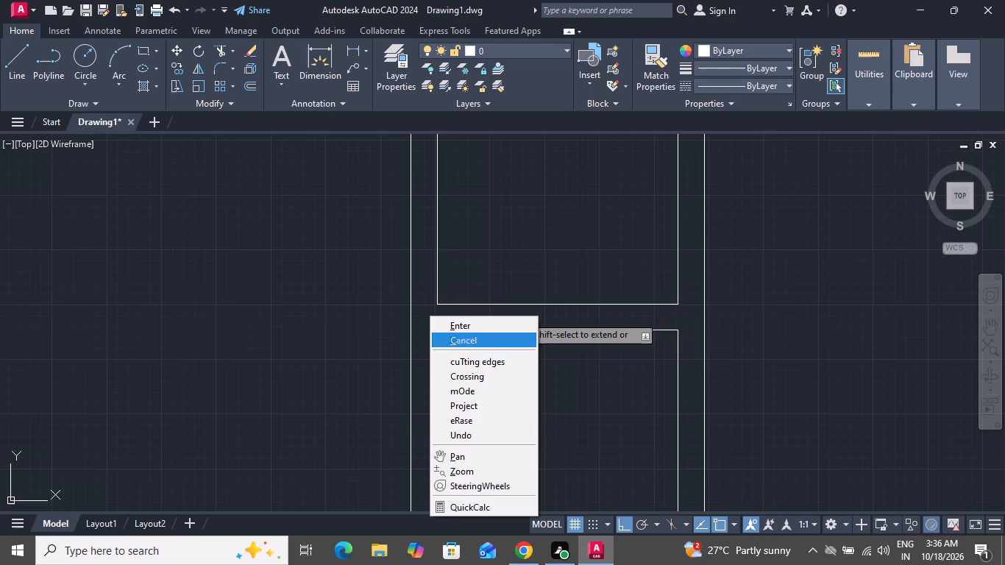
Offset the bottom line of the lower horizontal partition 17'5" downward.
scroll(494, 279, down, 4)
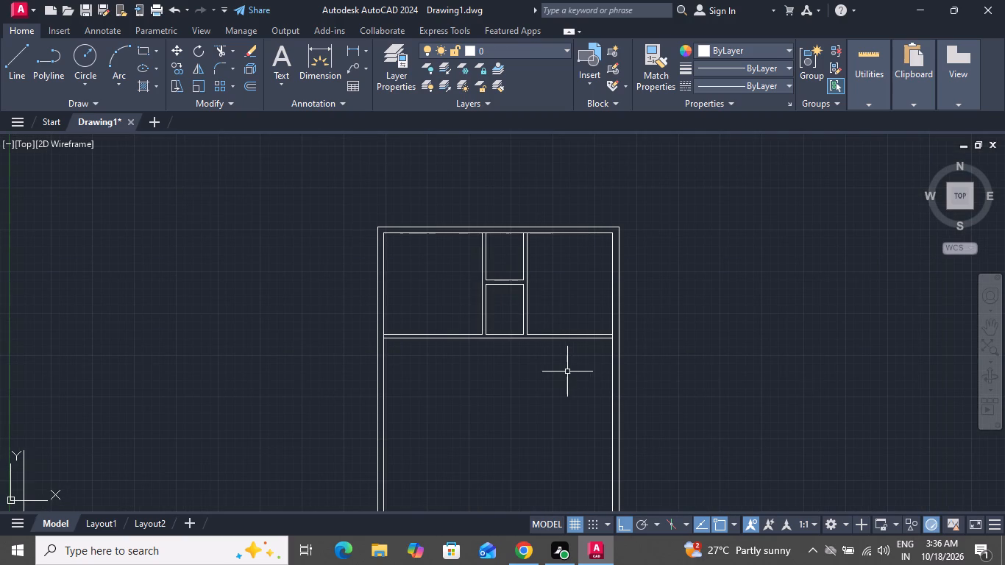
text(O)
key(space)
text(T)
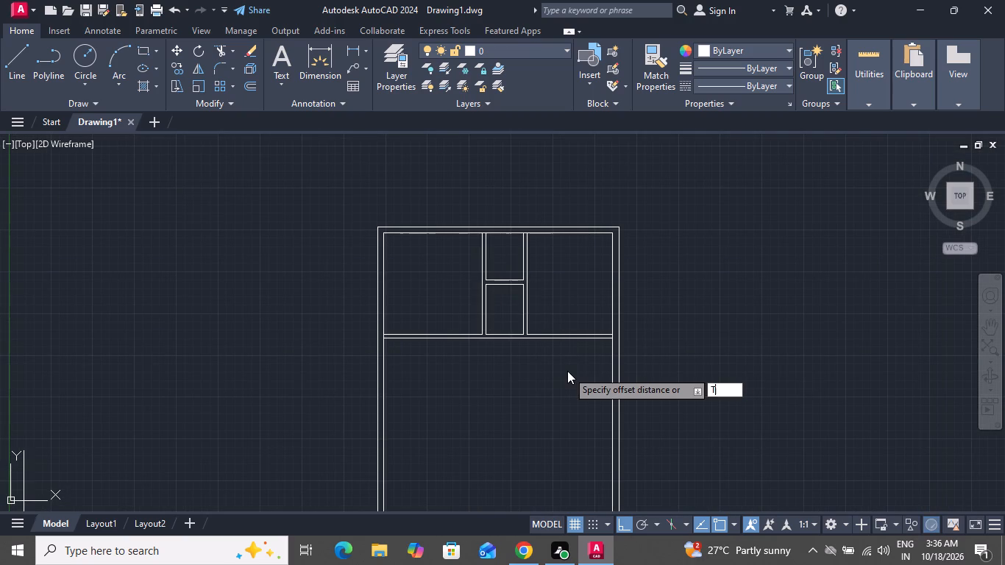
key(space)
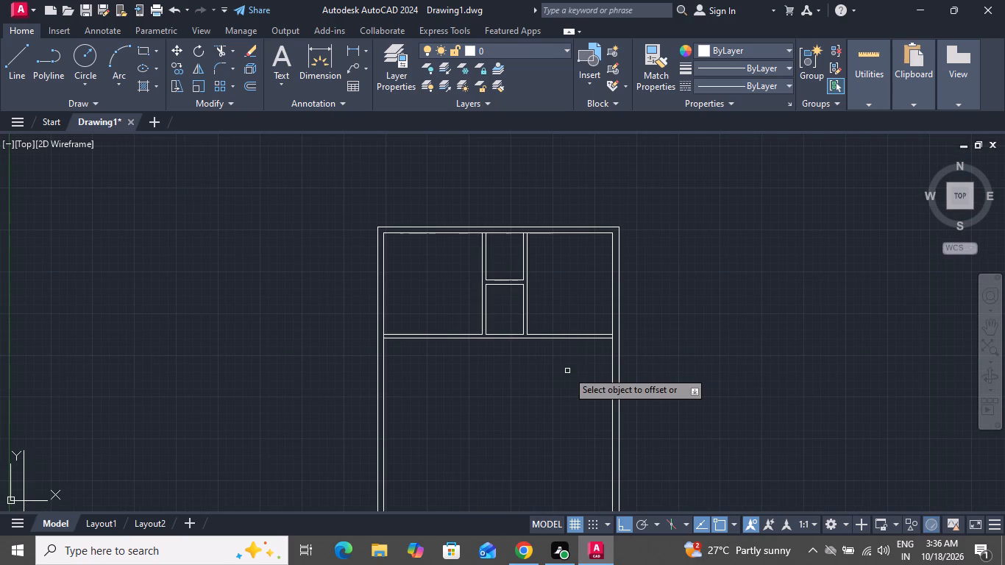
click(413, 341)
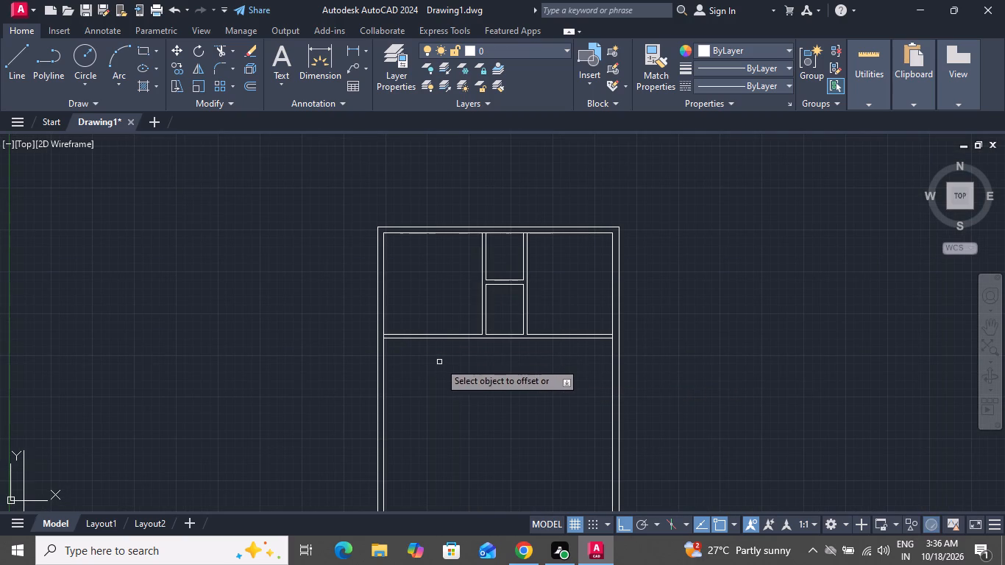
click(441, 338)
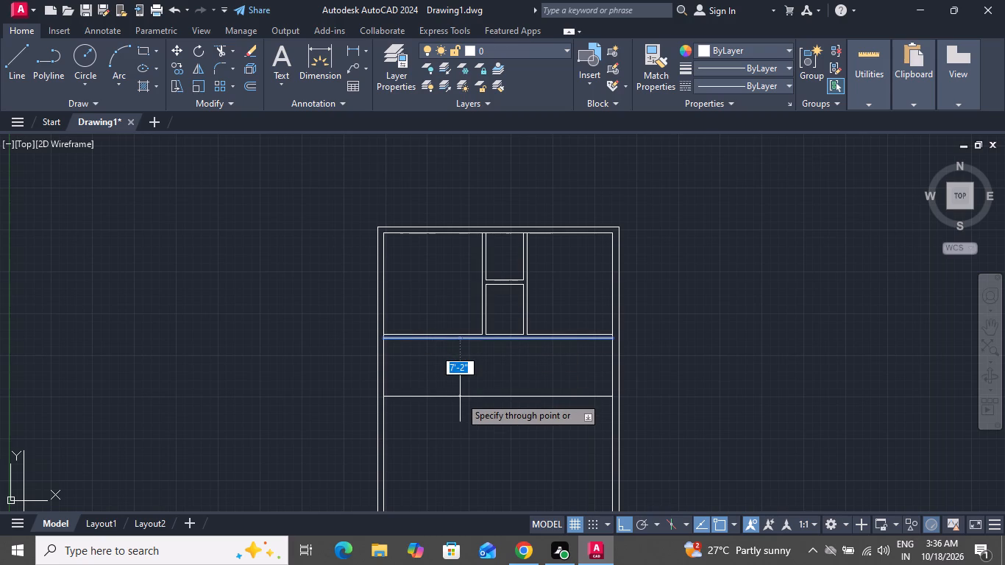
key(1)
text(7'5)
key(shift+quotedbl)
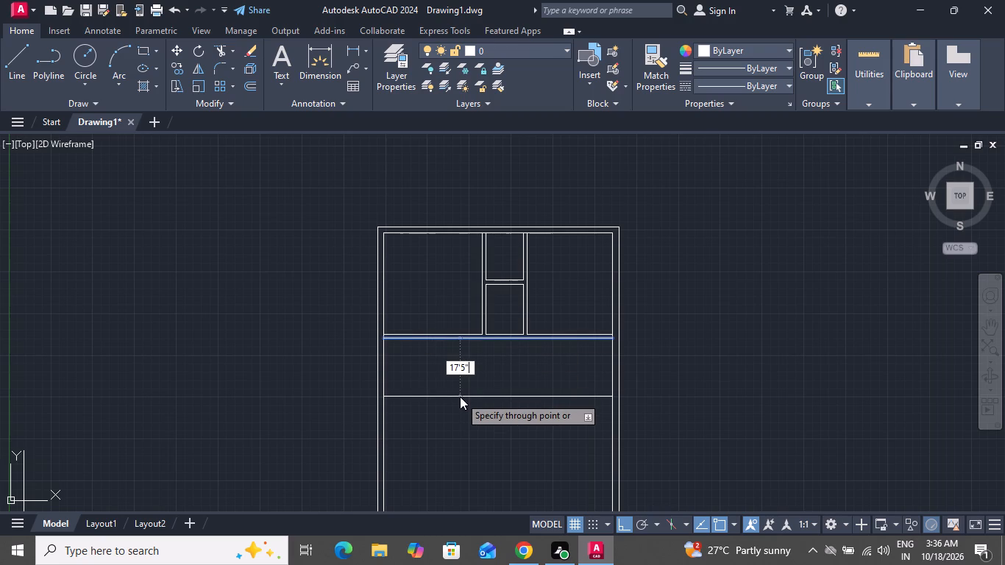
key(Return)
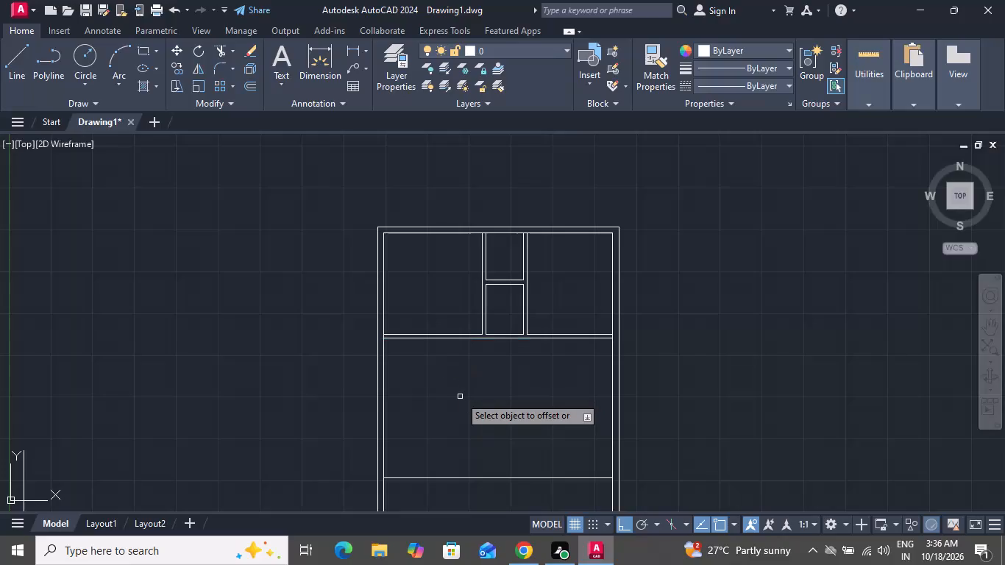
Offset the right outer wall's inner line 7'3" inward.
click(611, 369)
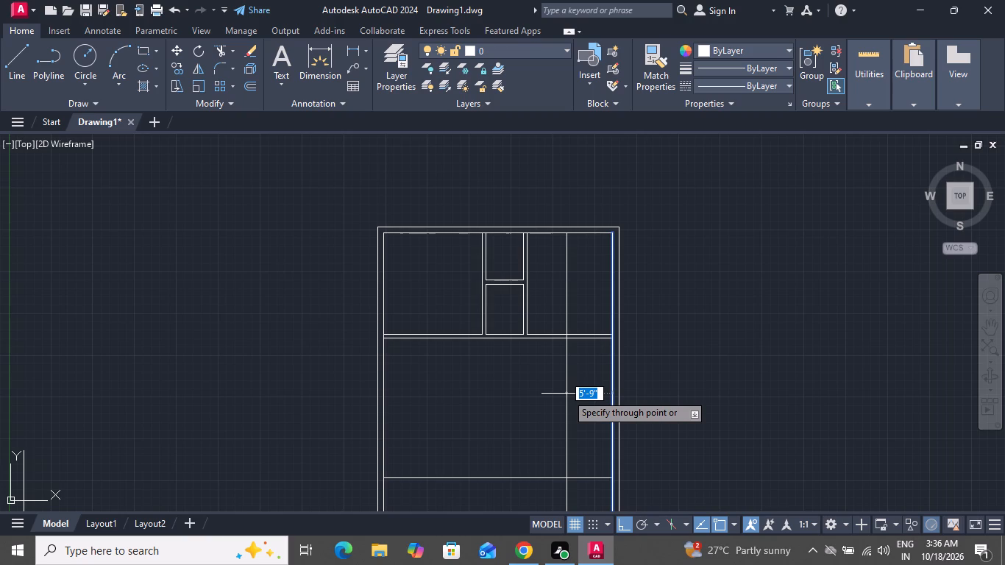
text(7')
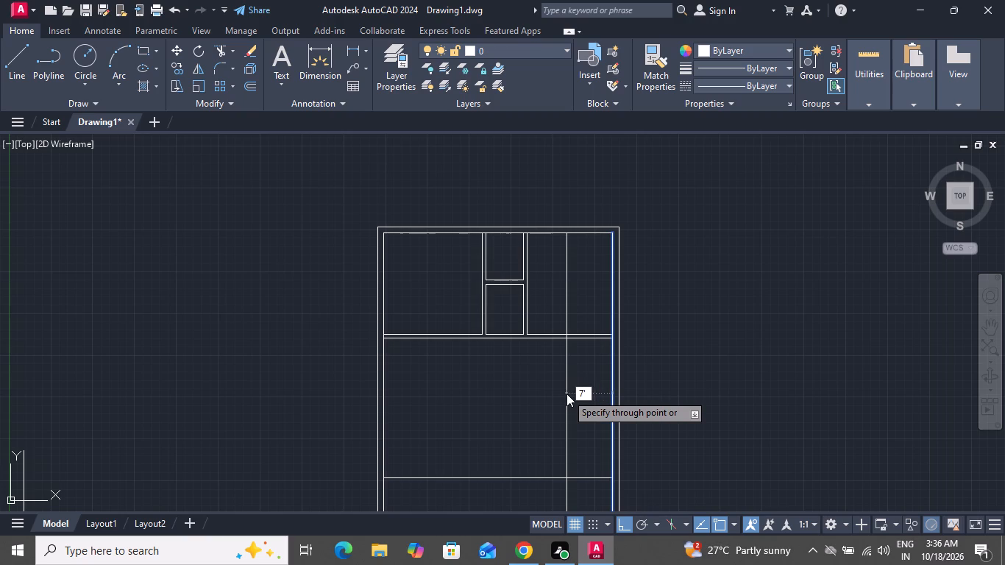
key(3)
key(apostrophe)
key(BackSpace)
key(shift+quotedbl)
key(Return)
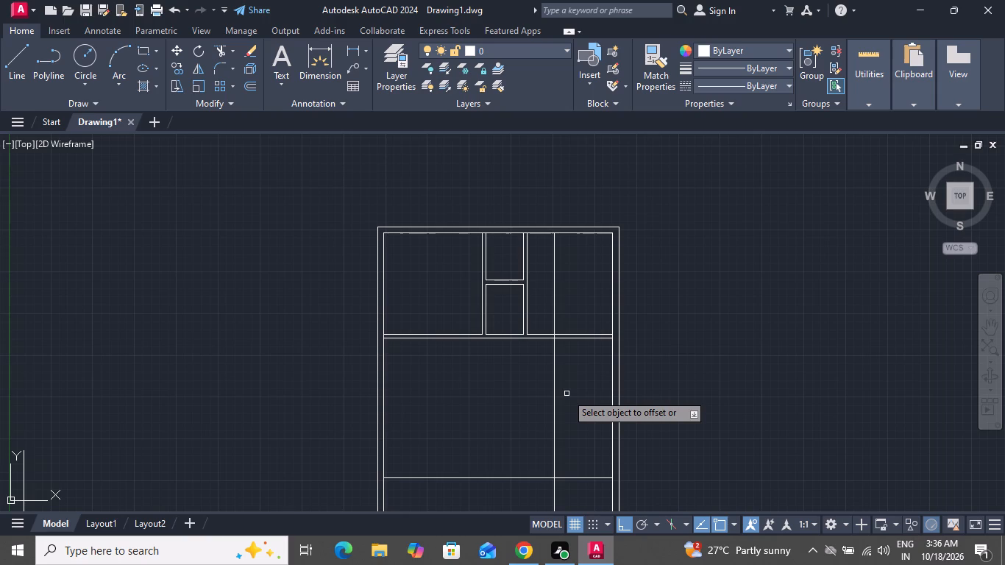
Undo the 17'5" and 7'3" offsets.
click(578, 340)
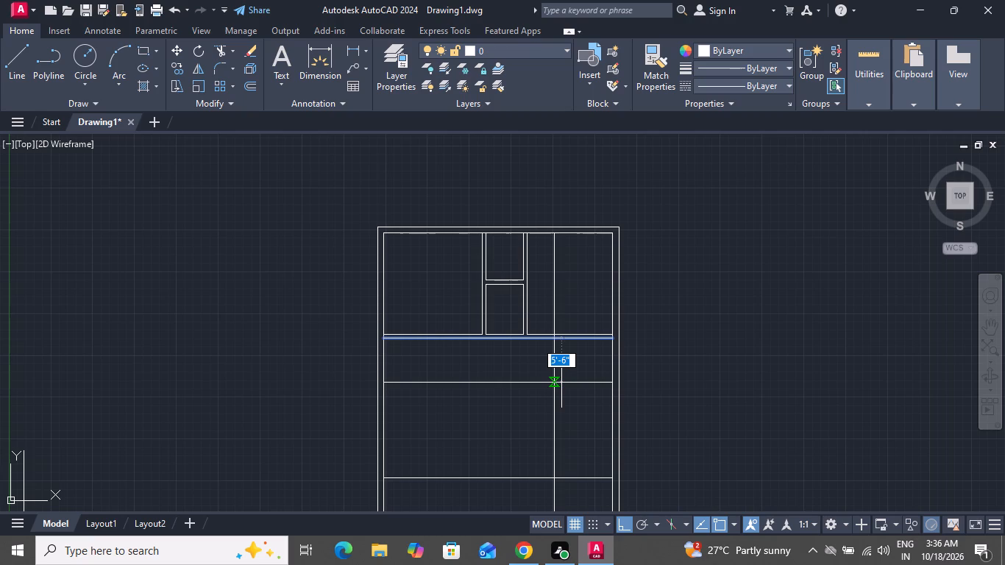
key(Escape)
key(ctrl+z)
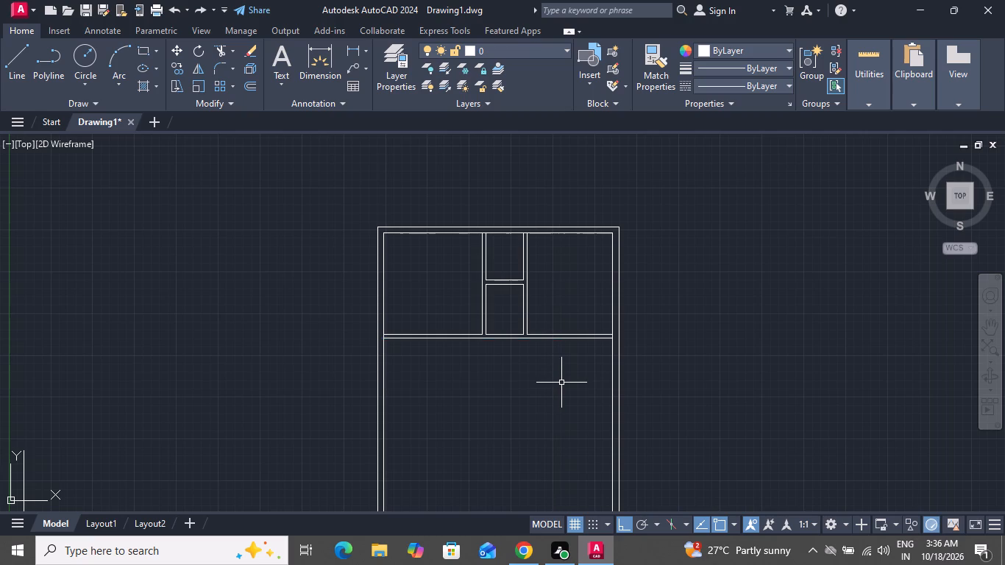
Offset the bottom line of the lower horizontal partition 17'5" downward using the Through option.
scroll(660, 166, down, 4)
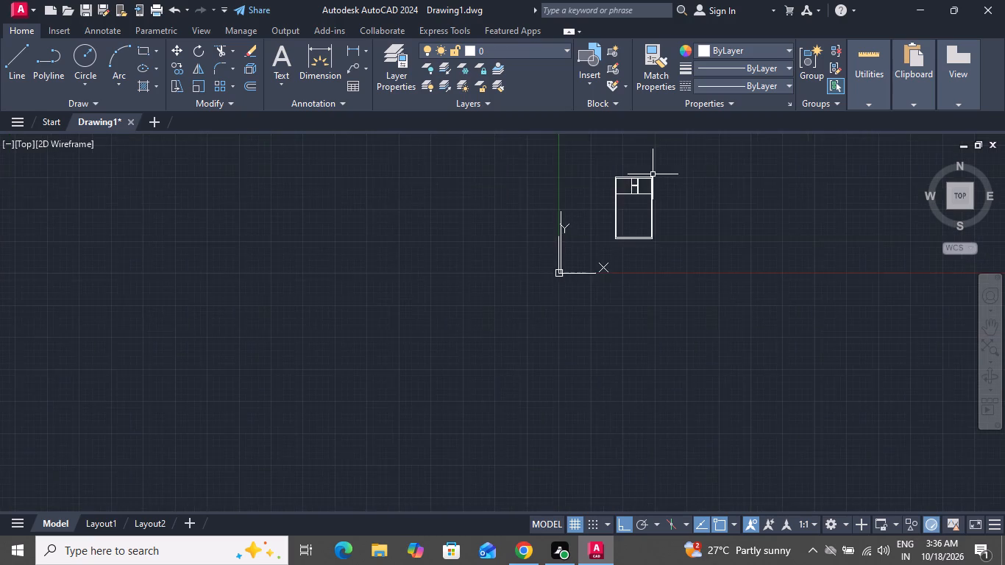
scroll(653, 175, up, 2)
text(O T)
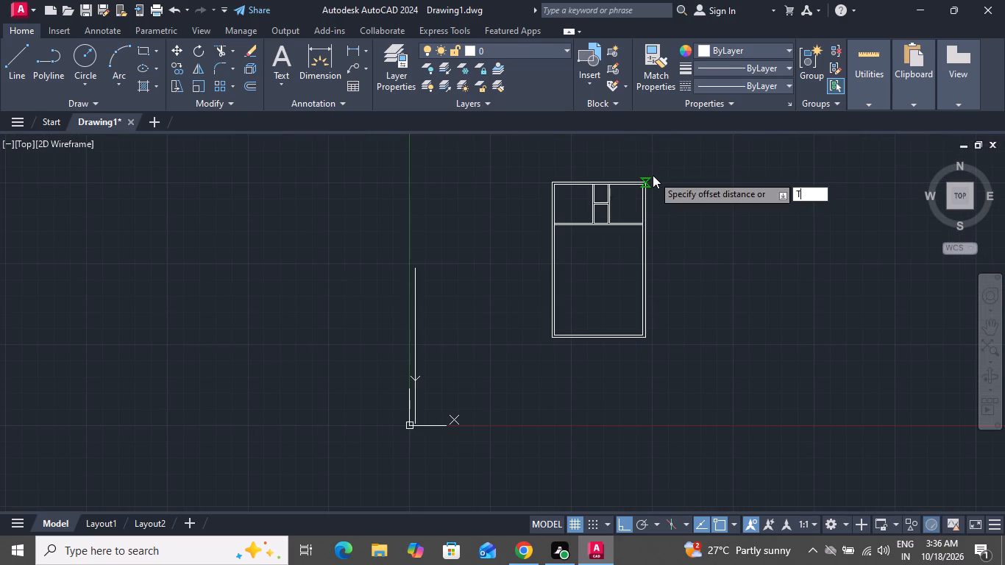
key(space)
scroll(573, 222, up, 1)
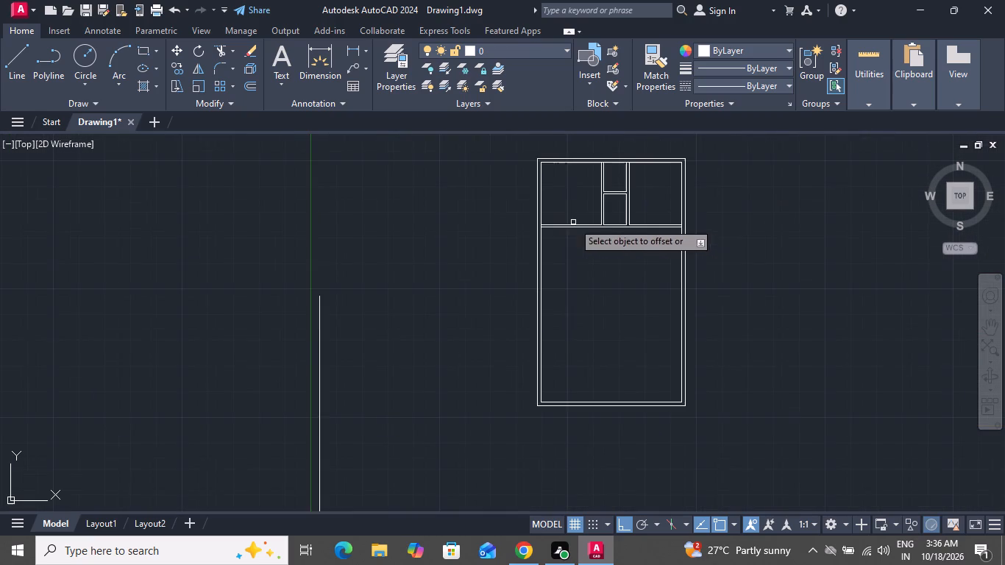
scroll(575, 239, up, 2)
click(563, 207)
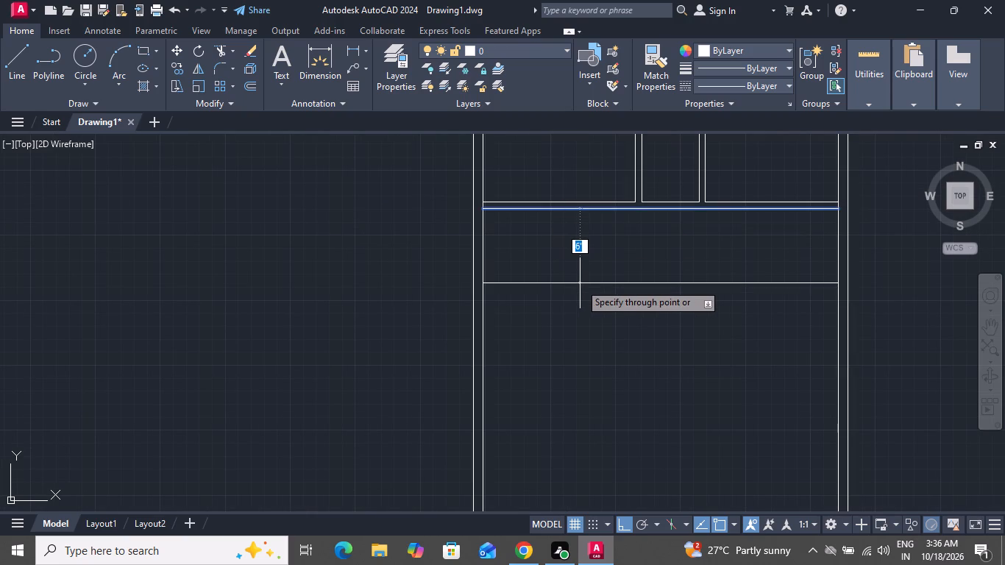
key(1)
text(7'5)
key(shift+quotedbl)
key(Return)
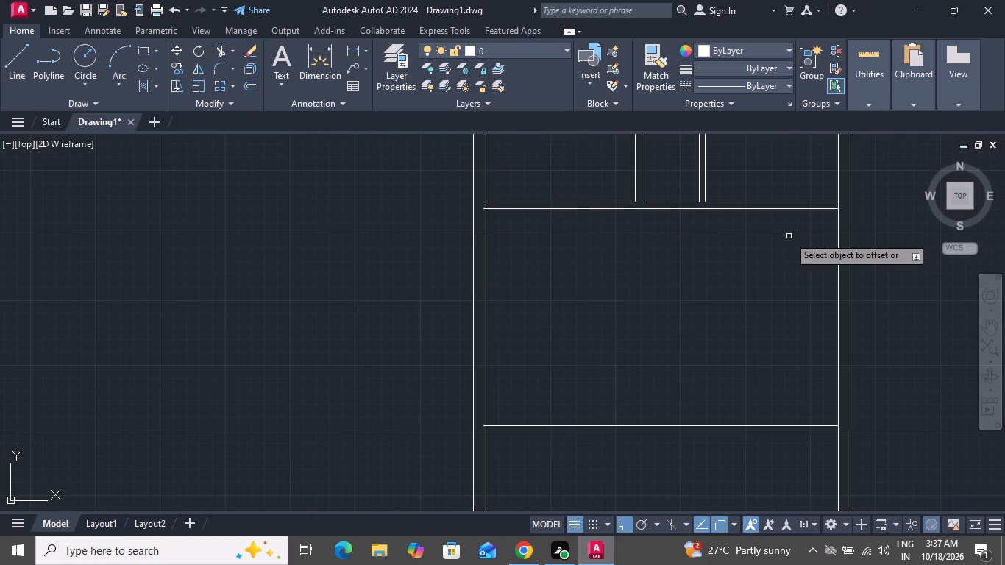
Offset the right outer wall's inner line 10'9" inward.
click(837, 232)
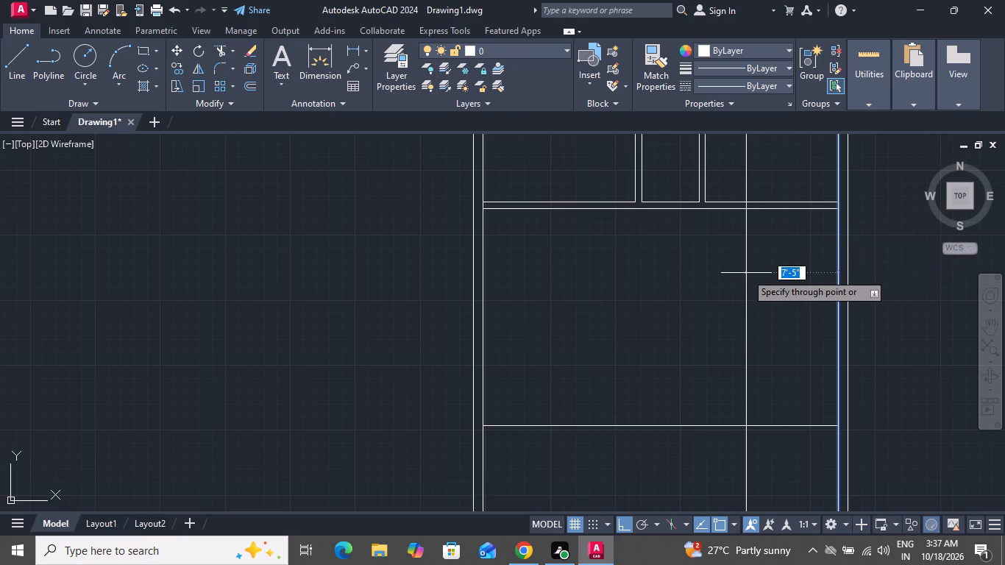
text(10')
key(9)
key(shift+quotedbl)
key(Return)
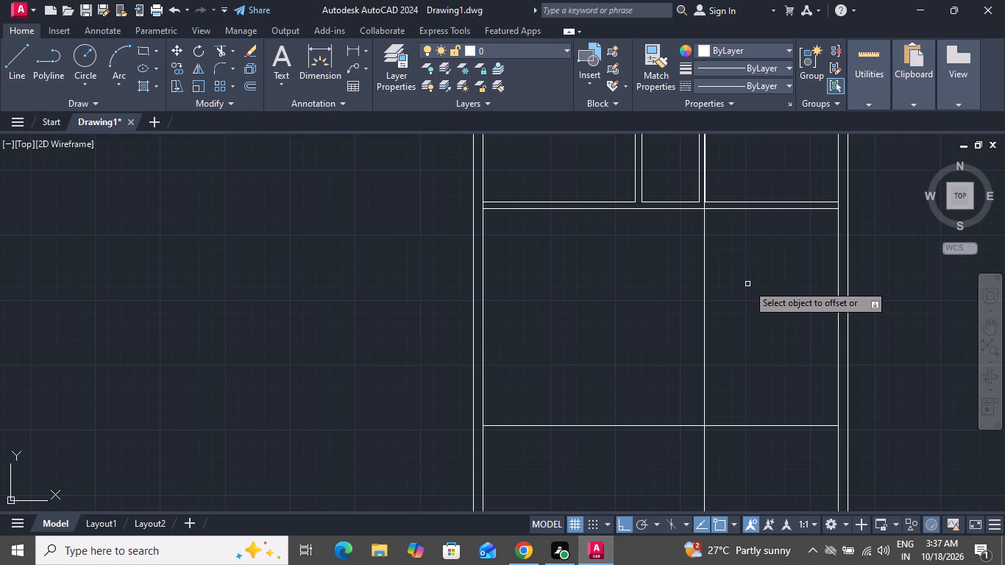
Offset the bottom line of the lower horizontal partition 7'3" downward.
click(761, 210)
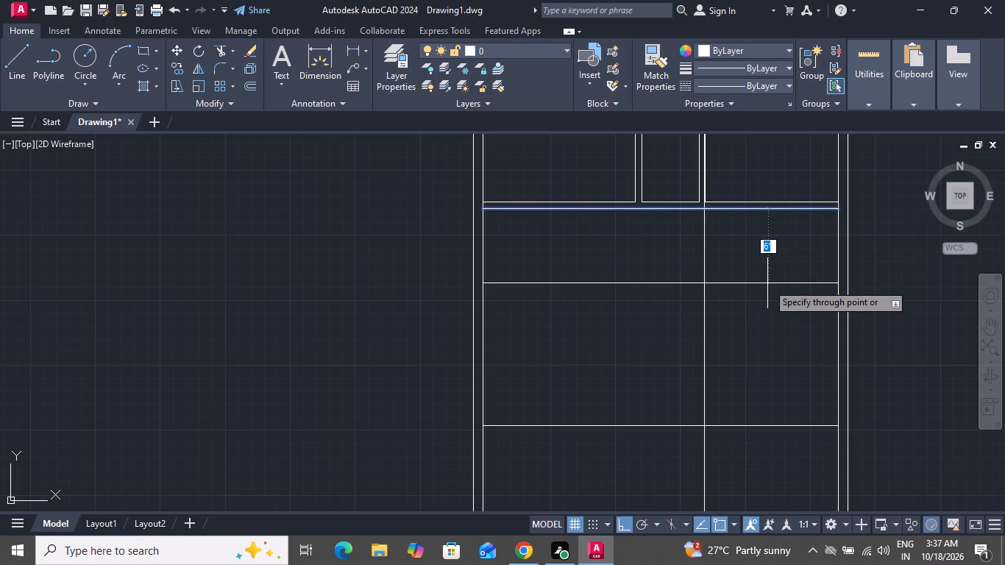
key(7)
key(apostrophe)
key(3)
key(shift+quotedbl)
key(Return)
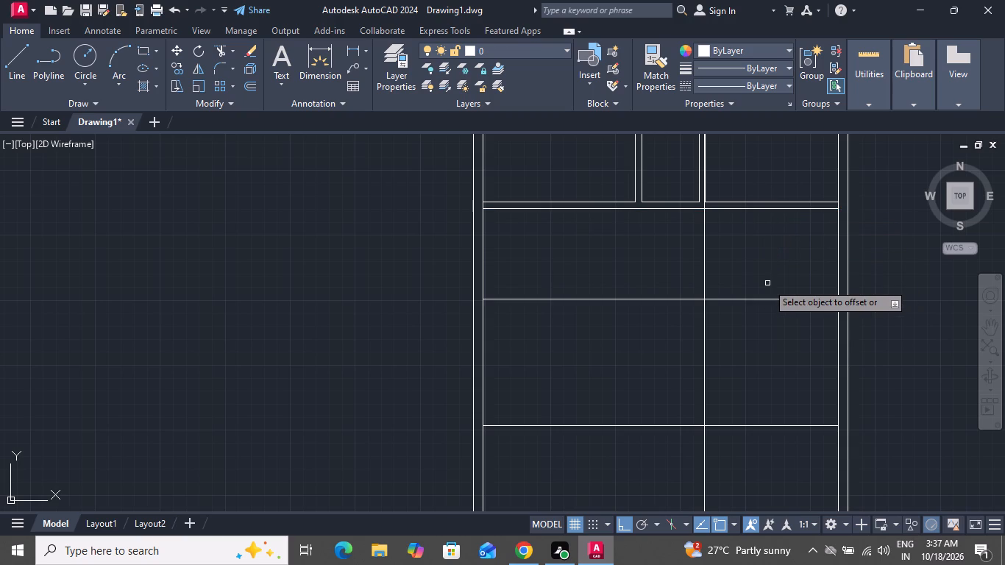
Offset the upper of the two new horizontal lines 6" downward to form a partition.
click(781, 300)
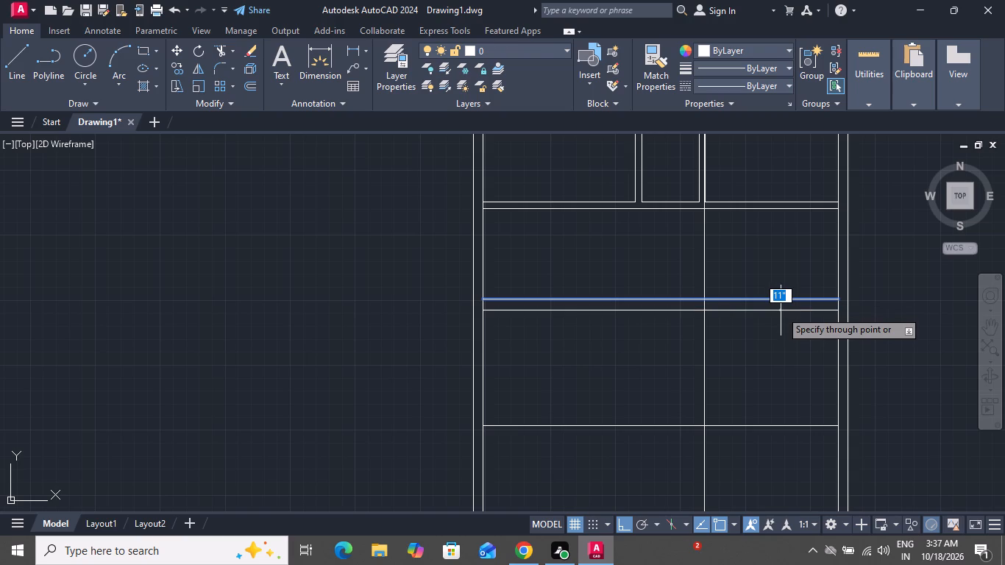
key(6)
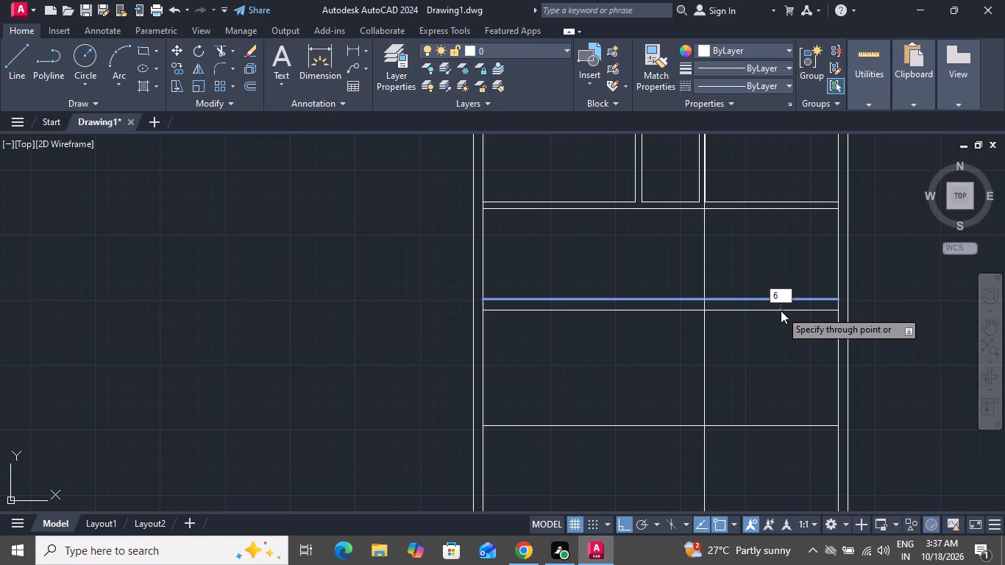
key(shift+quotedbl)
key(Return)
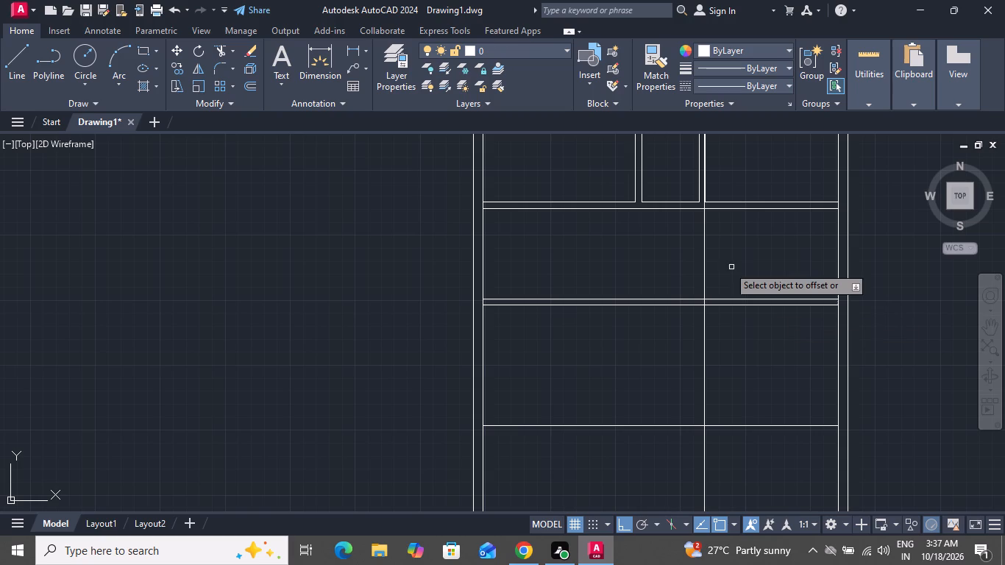
Offset the long vertical line 10'9" from the right inner wall 6" to the left and finish the offset.
click(705, 269)
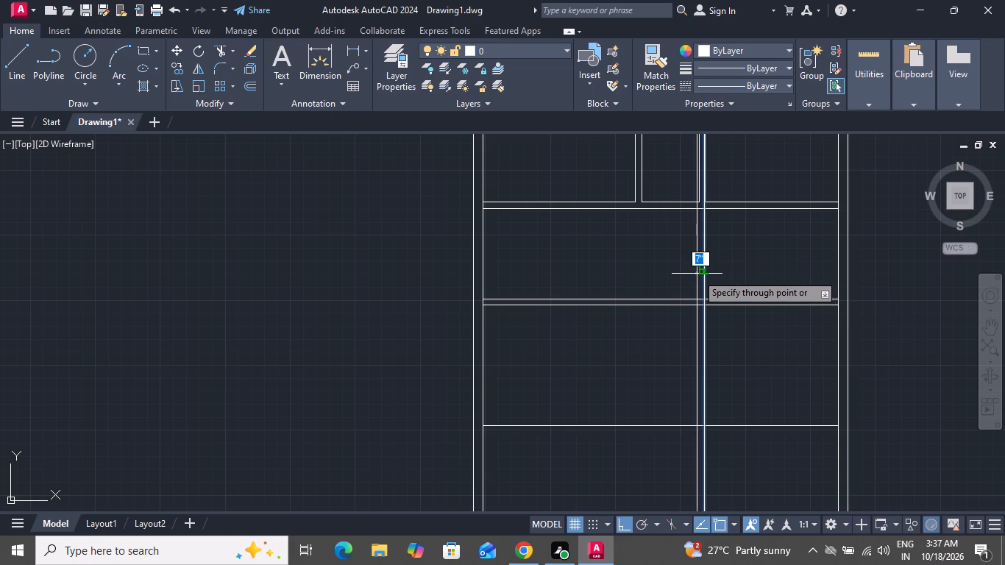
key(6)
key(shift+quotedbl)
key(Return)
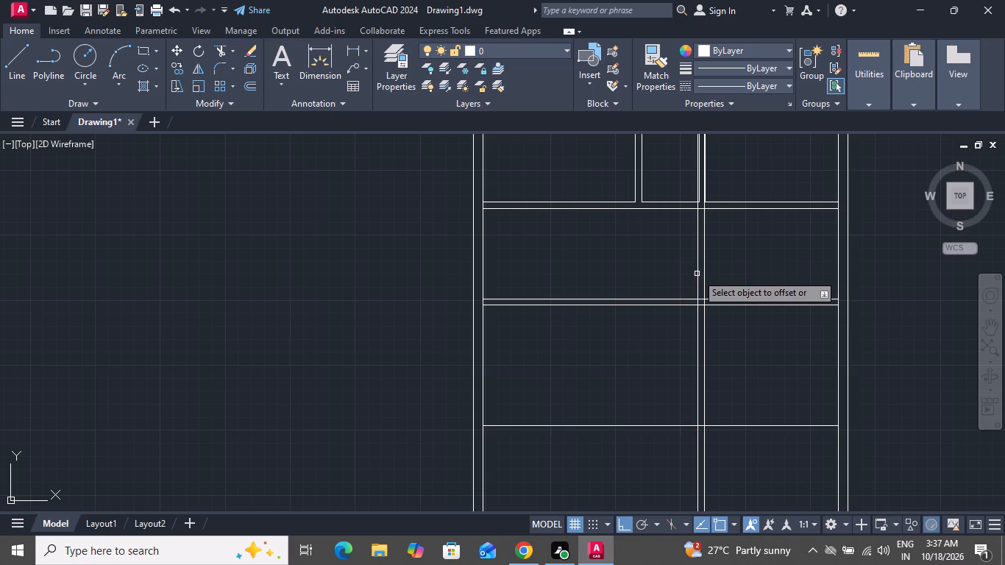
right_click(685, 277)
click(724, 294)
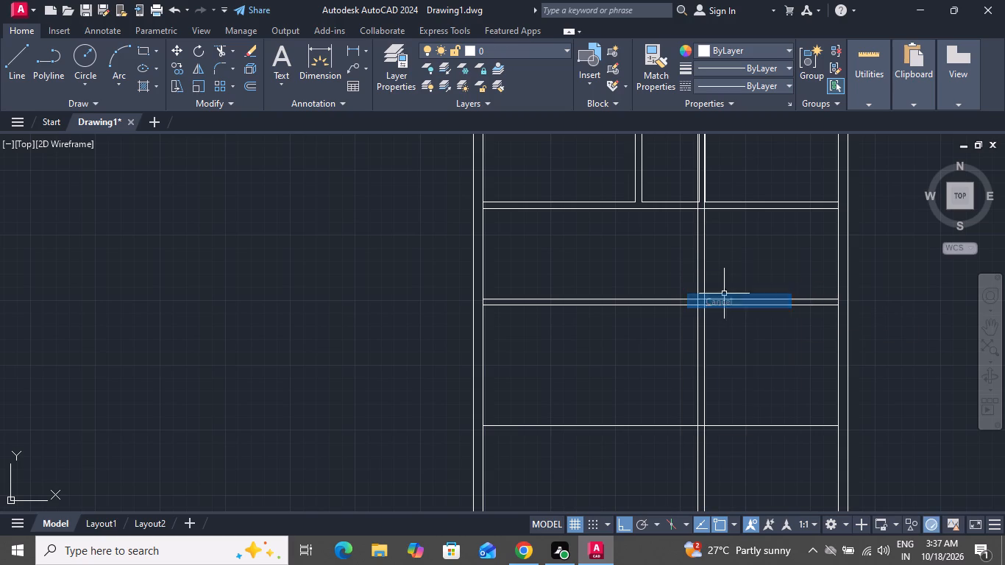
Offset the lowest single horizontal line 6" downward using the Through option, completing the lower partition.
scroll(721, 276, down, 2)
scroll(721, 269, up, 3)
scroll(722, 249, down, 3)
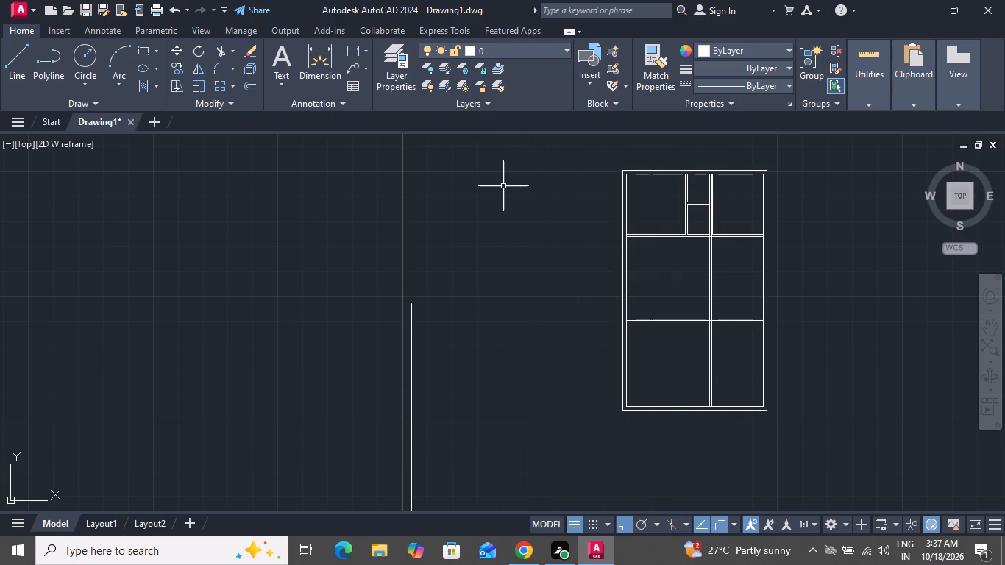
text(O T)
key(space)
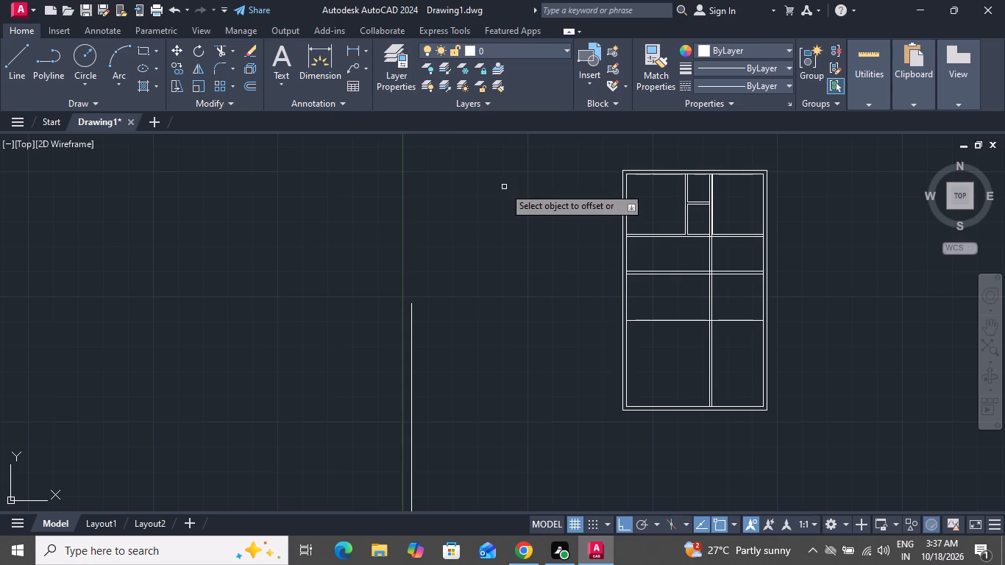
scroll(598, 310, up, 2)
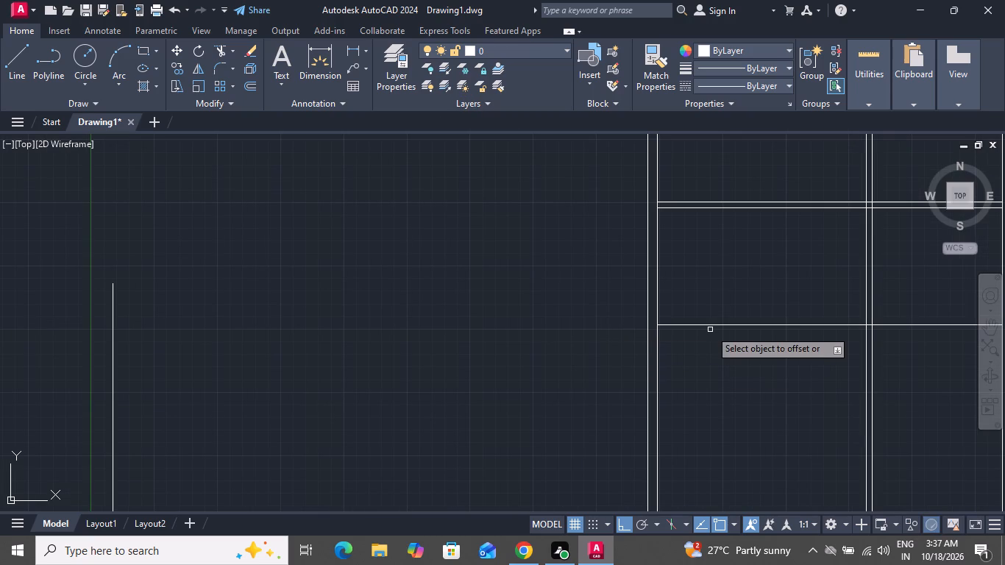
click(709, 324)
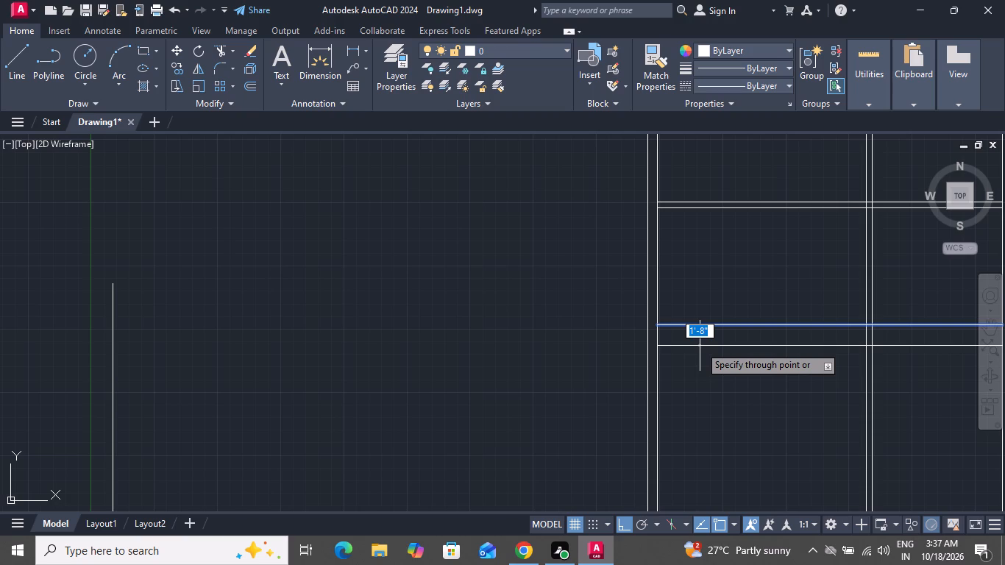
key(6)
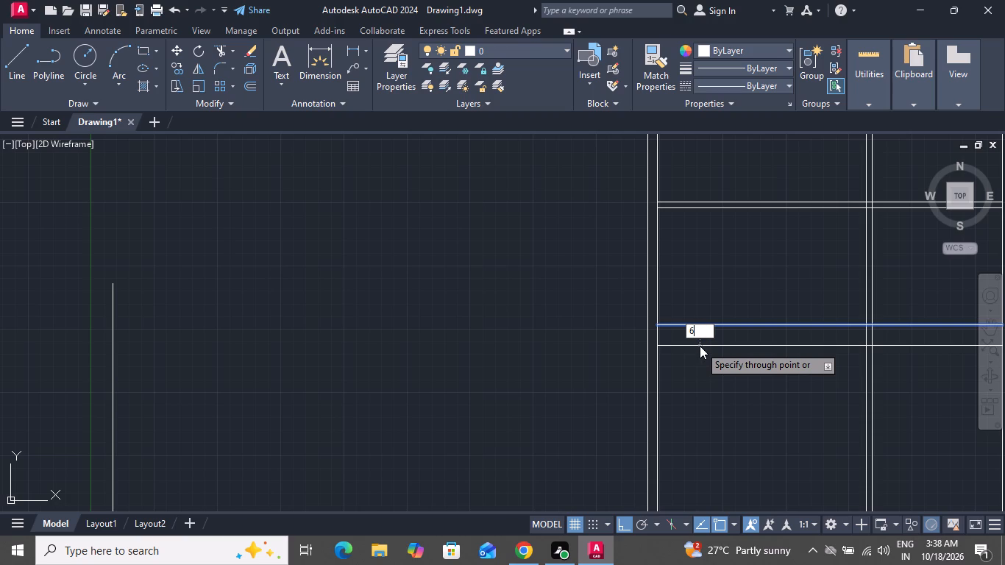
key(shift+quotedbl)
key(Return)
scroll(702, 344, down, 1)
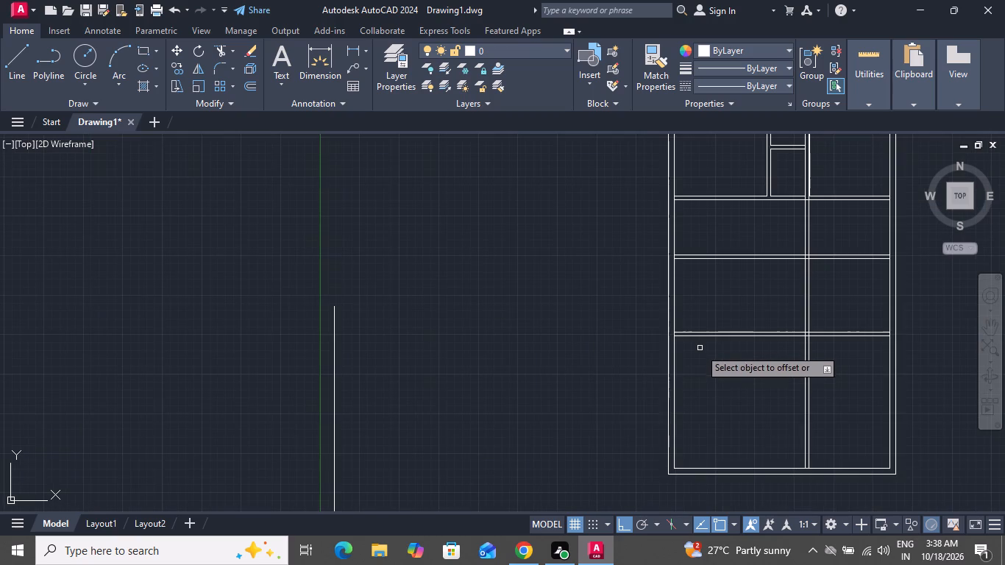
right_click(697, 352)
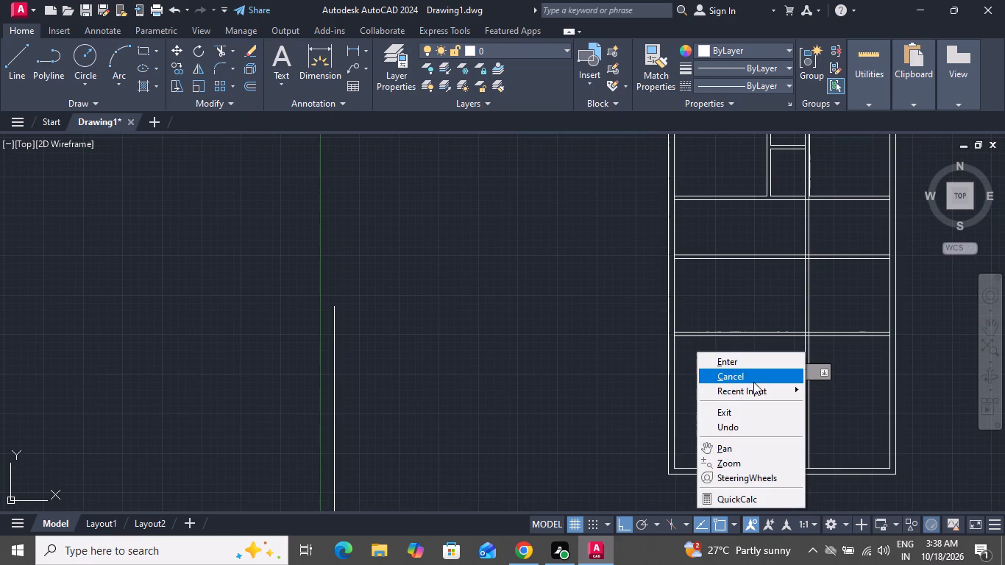
click(753, 382)
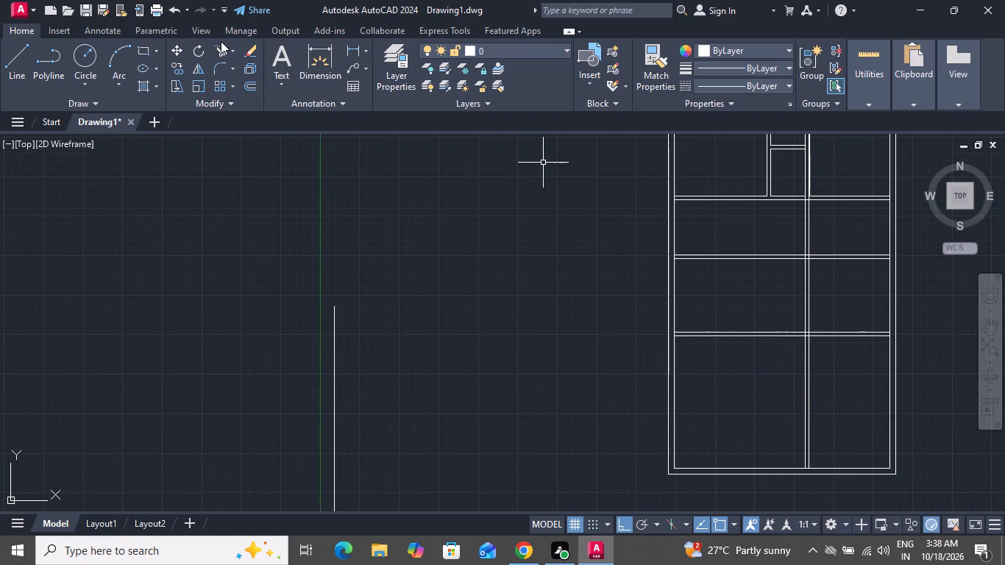
Trim the middle partition's lines and the upper partition's bottom line left of the long vertical partition.
click(221, 41)
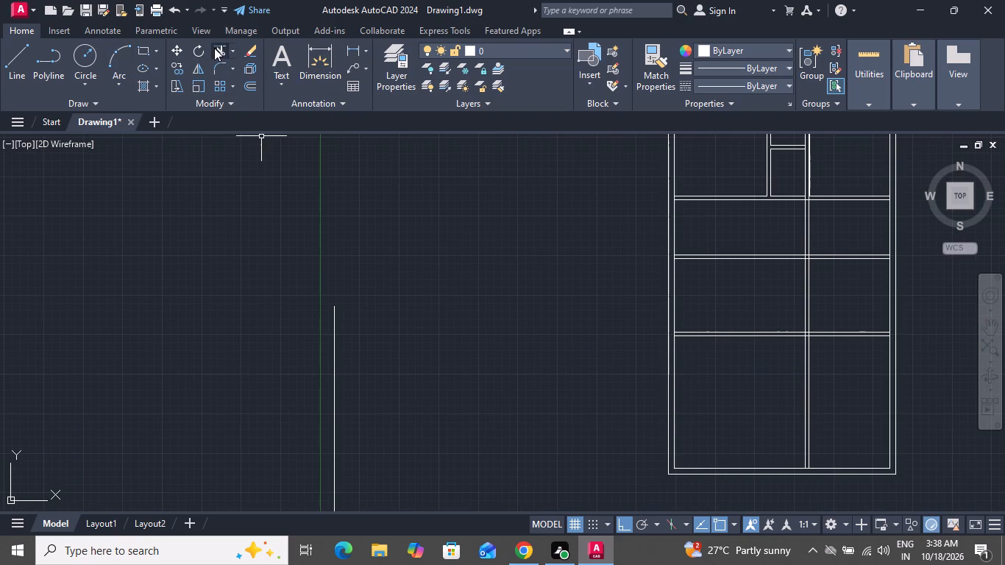
click(216, 48)
scroll(513, 197, down, 1)
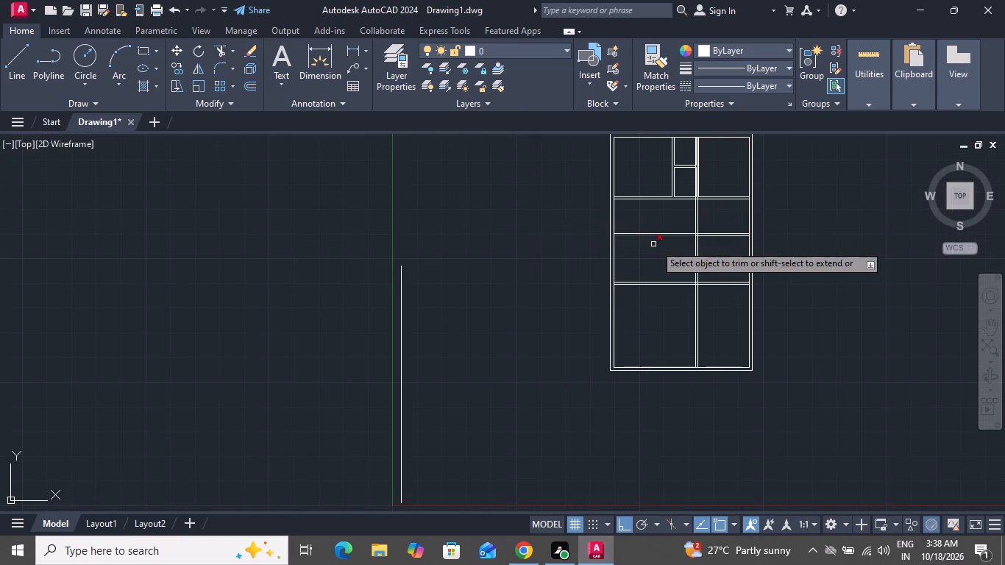
scroll(729, 271, up, 1)
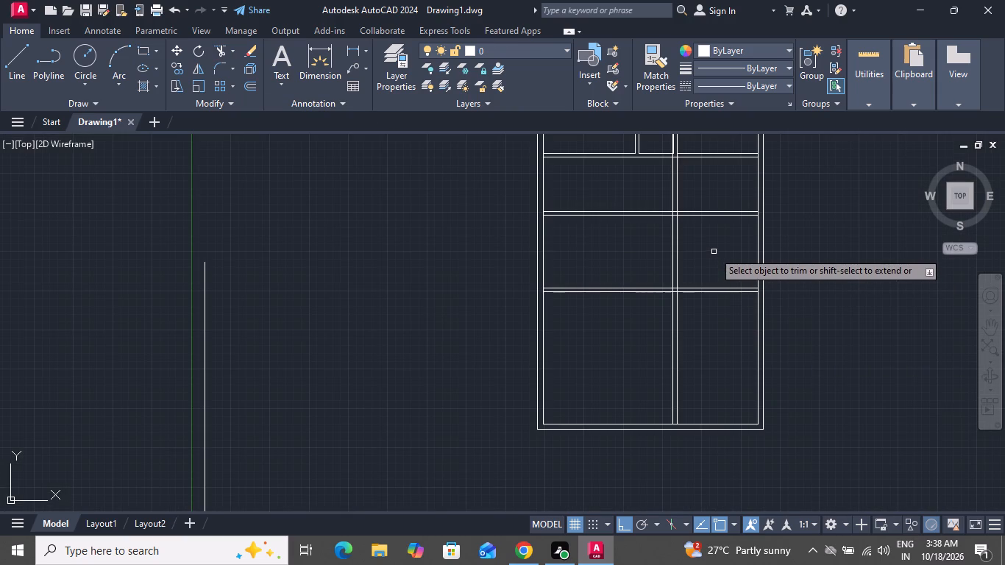
drag(648, 232, 633, 213)
click(609, 159)
click(636, 190)
click(635, 227)
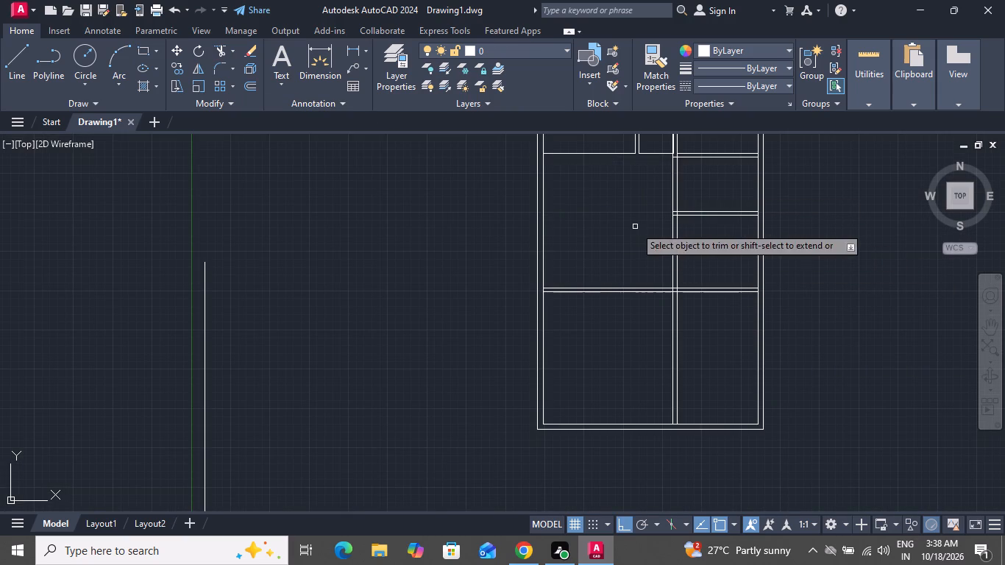
Trim the vertical partition between the middle and lower partitions, and the lower partition's part to its right.
click(665, 251)
click(706, 242)
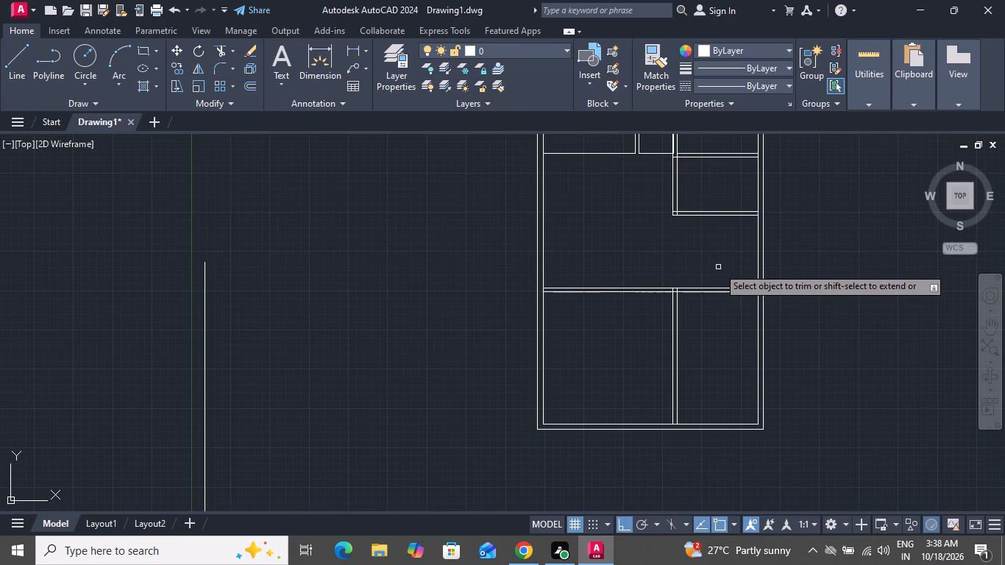
click(718, 267)
click(723, 326)
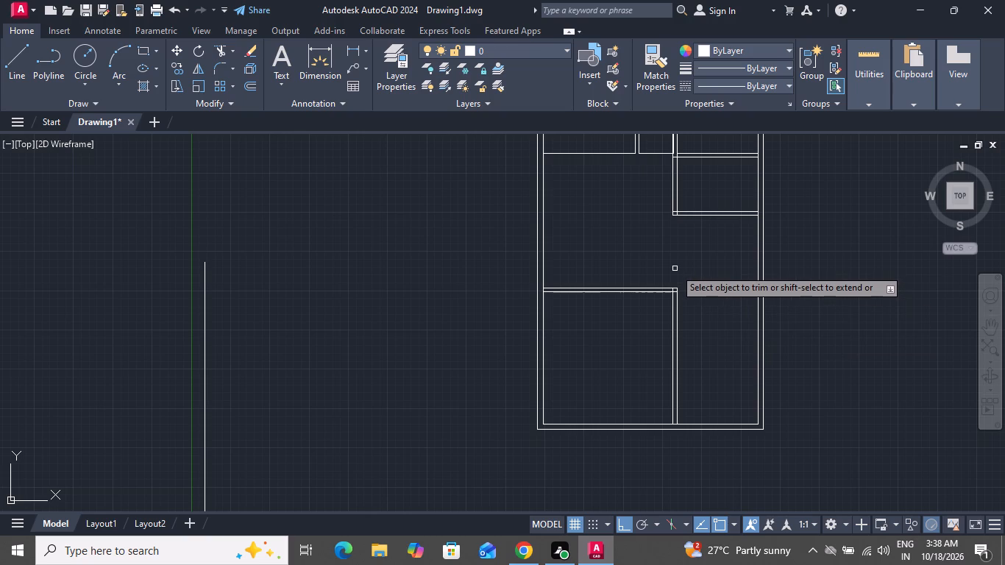
scroll(655, 274, down, 1)
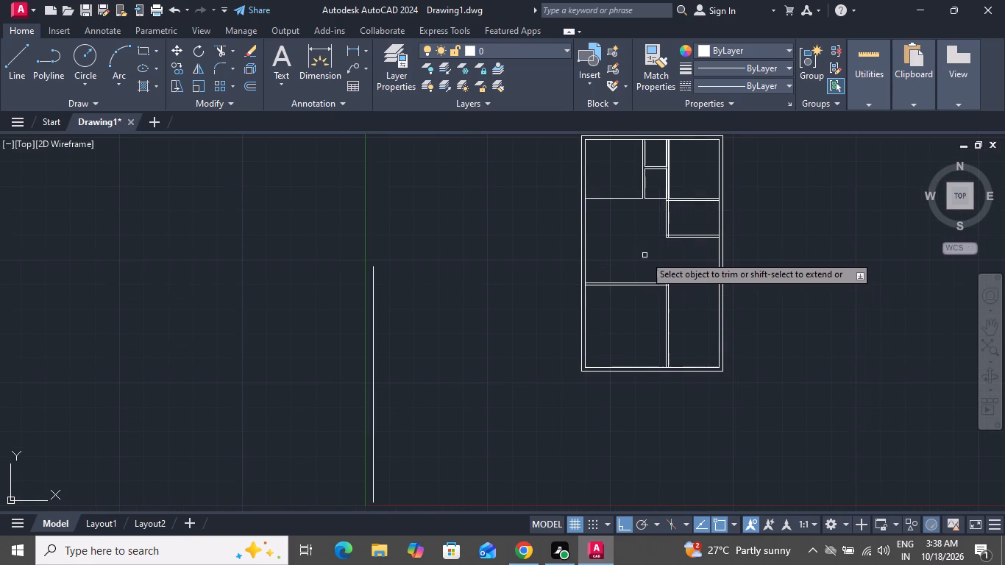
scroll(644, 255, up, 1)
right_click(644, 255)
click(676, 276)
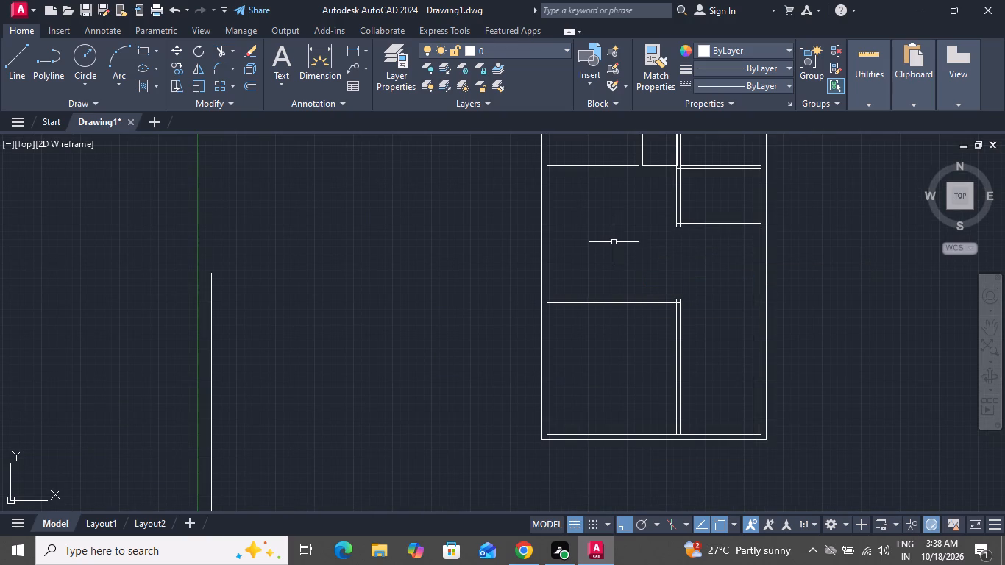
Offset the bottom line of the short right-hand partition 7'3" downward using the Through option.
text(O T)
key(space)
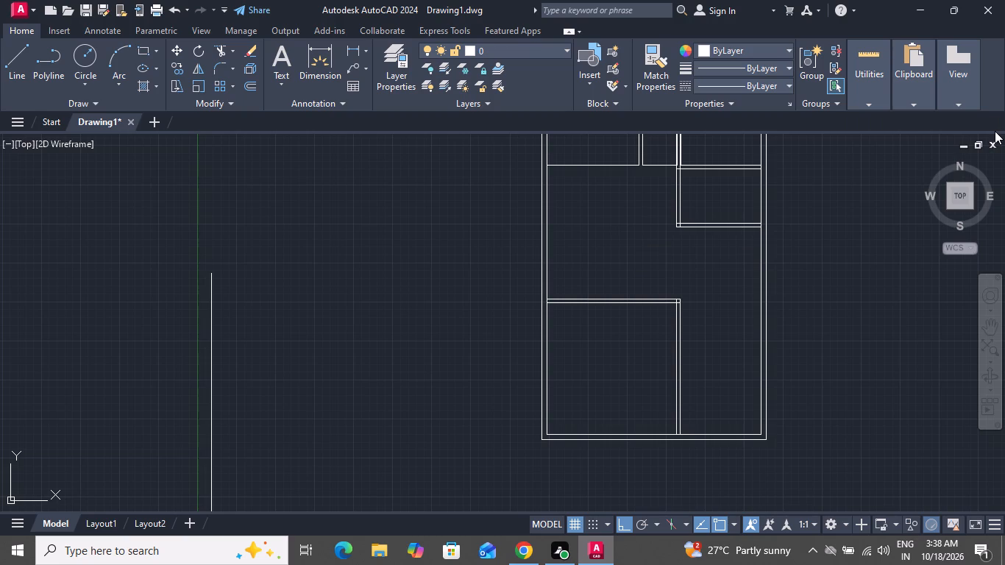
click(747, 226)
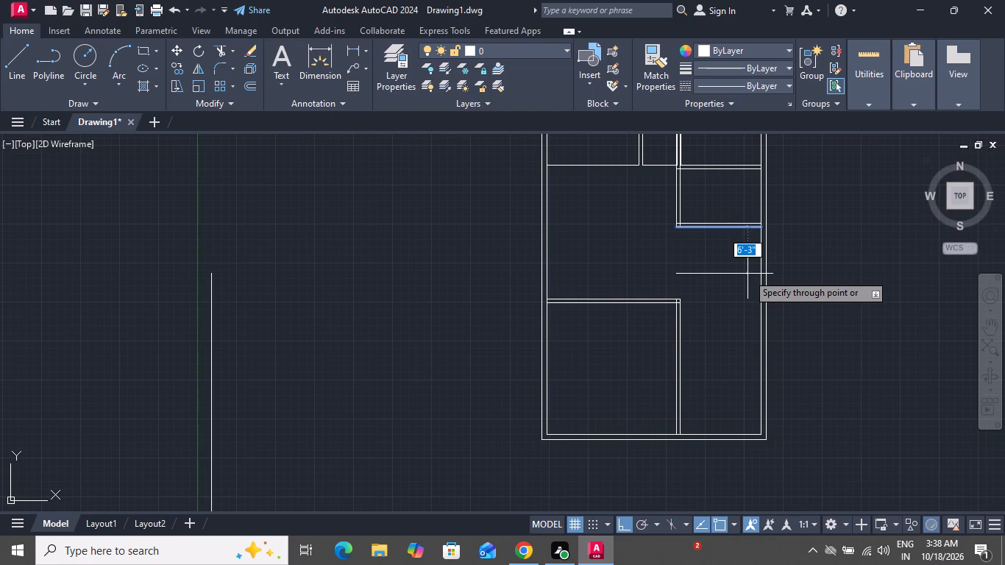
key(7)
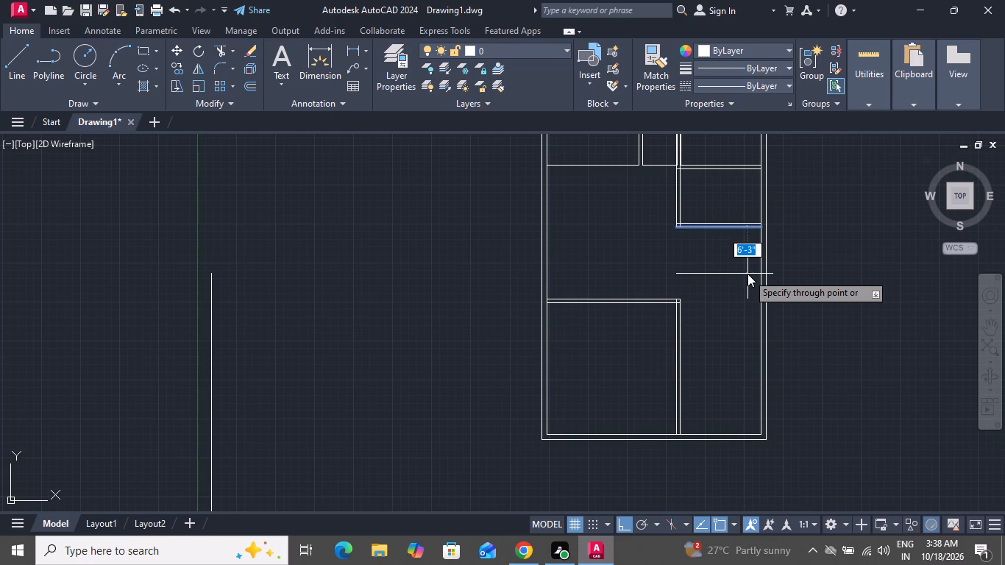
key(apostrophe)
key(3)
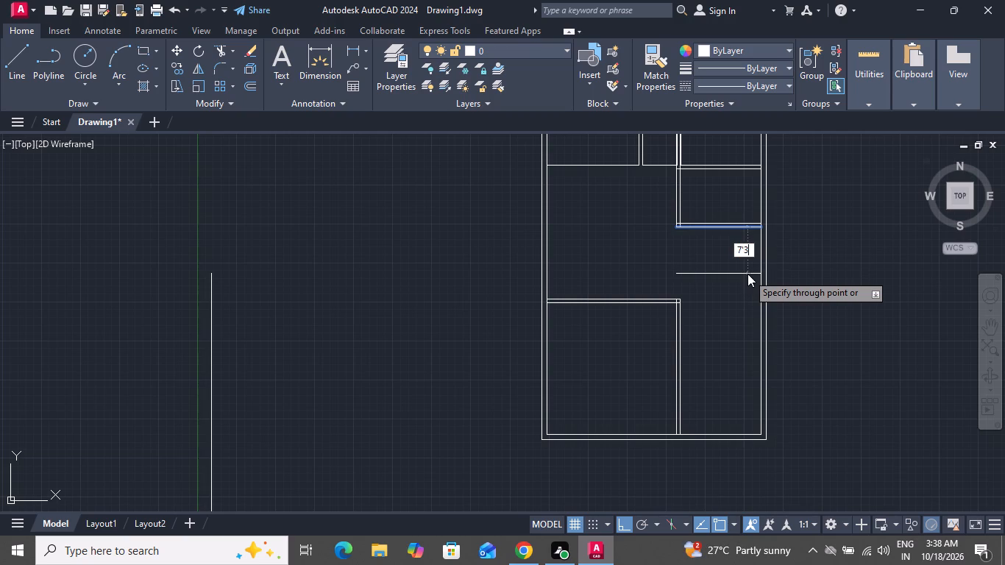
key(shift+quotedbl)
key(Return)
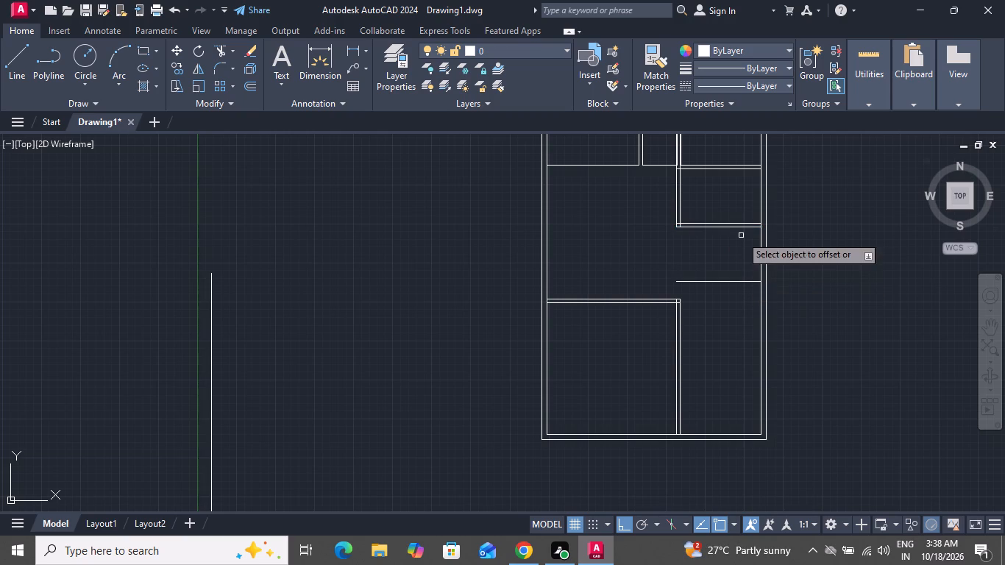
Offset the right outer wall's inner line 9'7" inward.
click(759, 258)
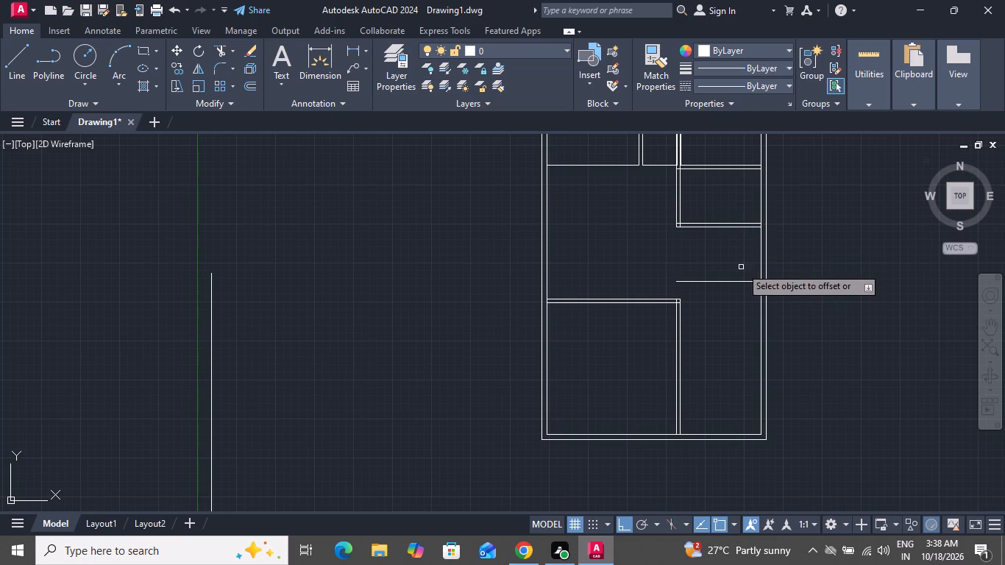
click(760, 255)
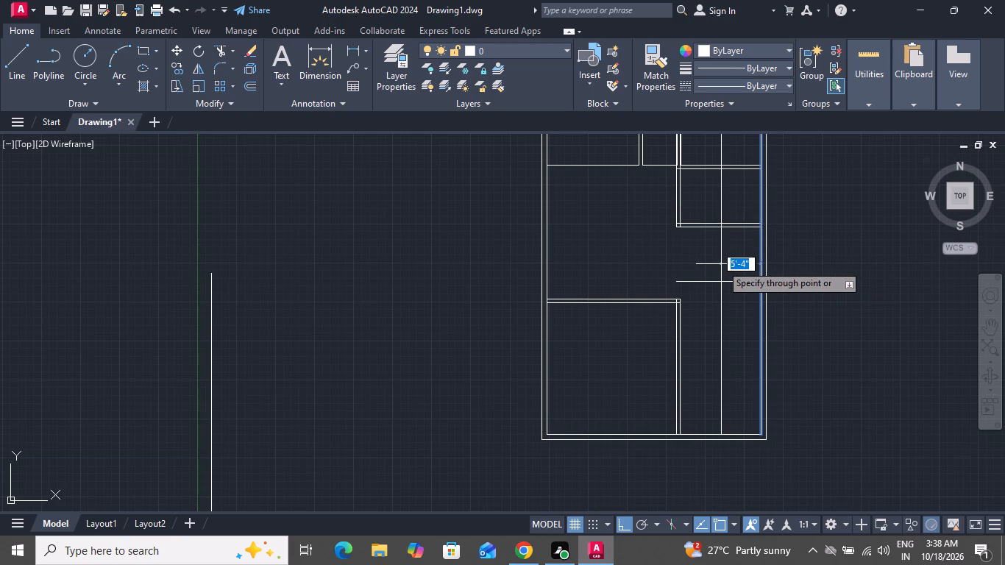
text(9'7)
key(shift+quotedbl)
key(Return)
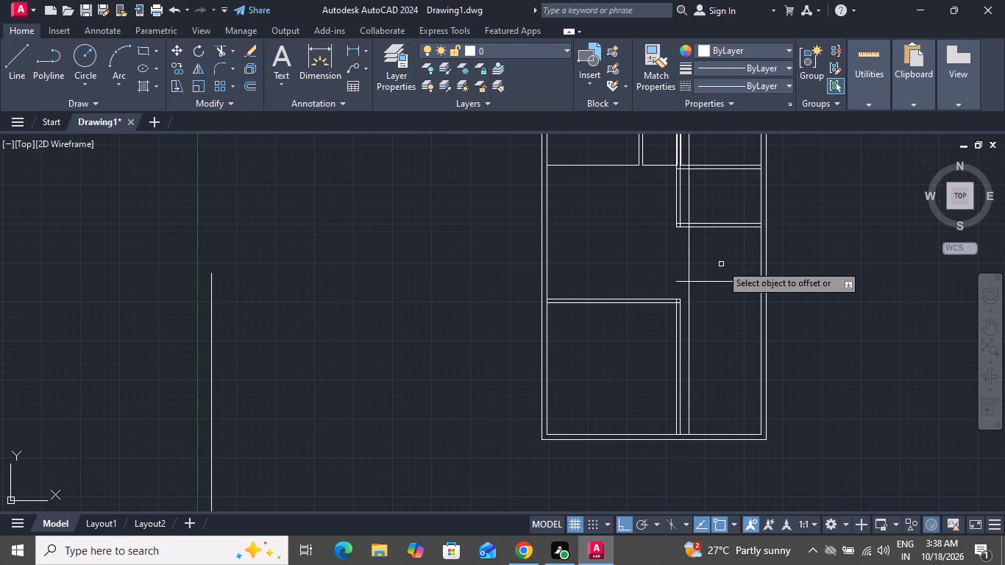
Offset the new vertical line 6" toward the right outer wall.
scroll(692, 255, up, 3)
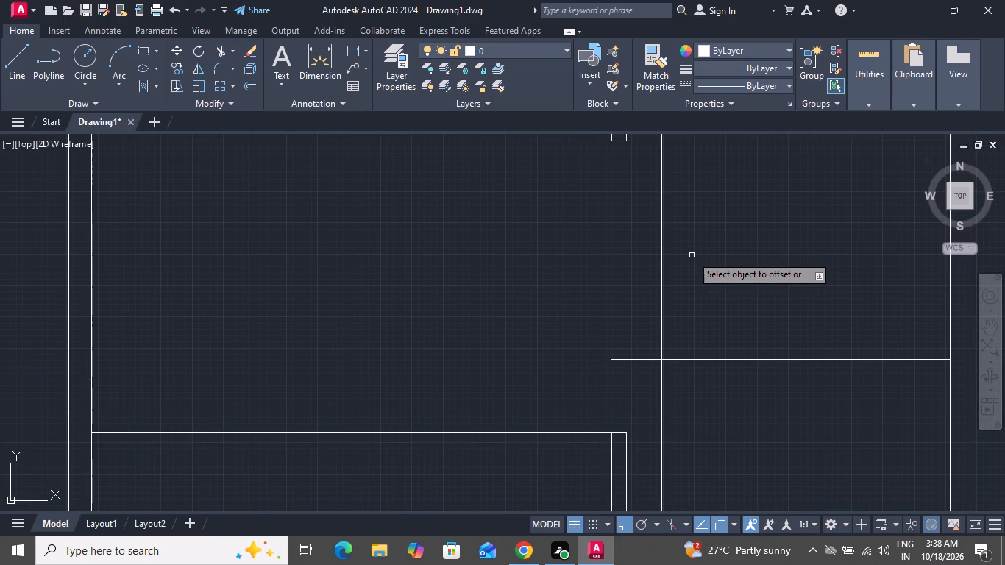
click(663, 261)
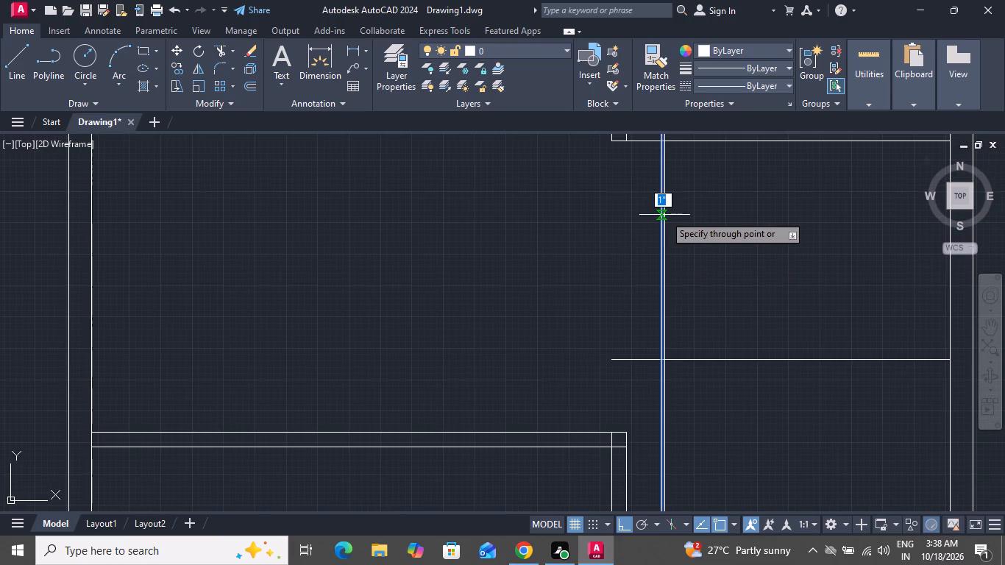
key(6)
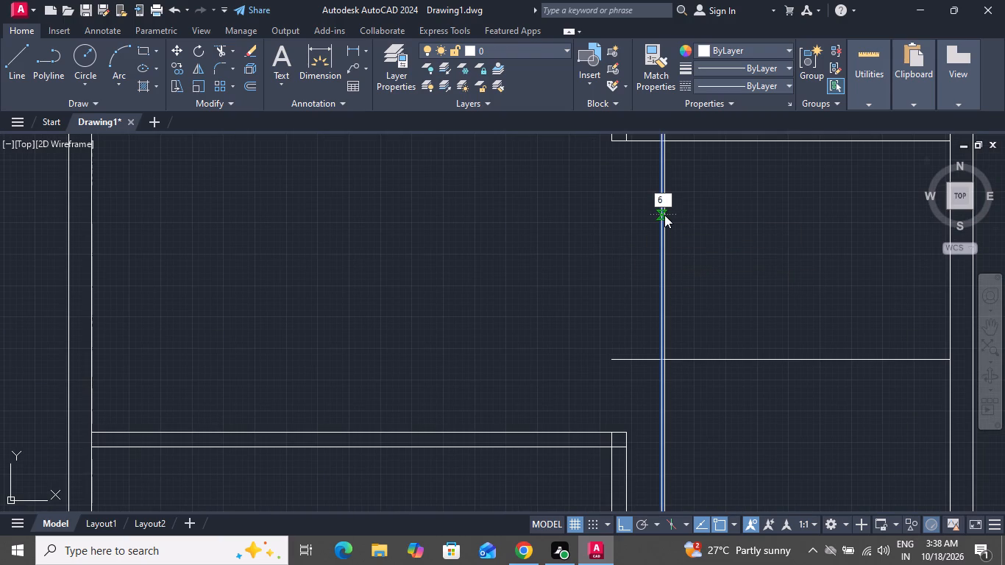
key(shift+quotedbl)
key(Return)
Offset the lower horizontal line right of the middle room 6" downward and end the Offset command.
scroll(683, 210, down, 2)
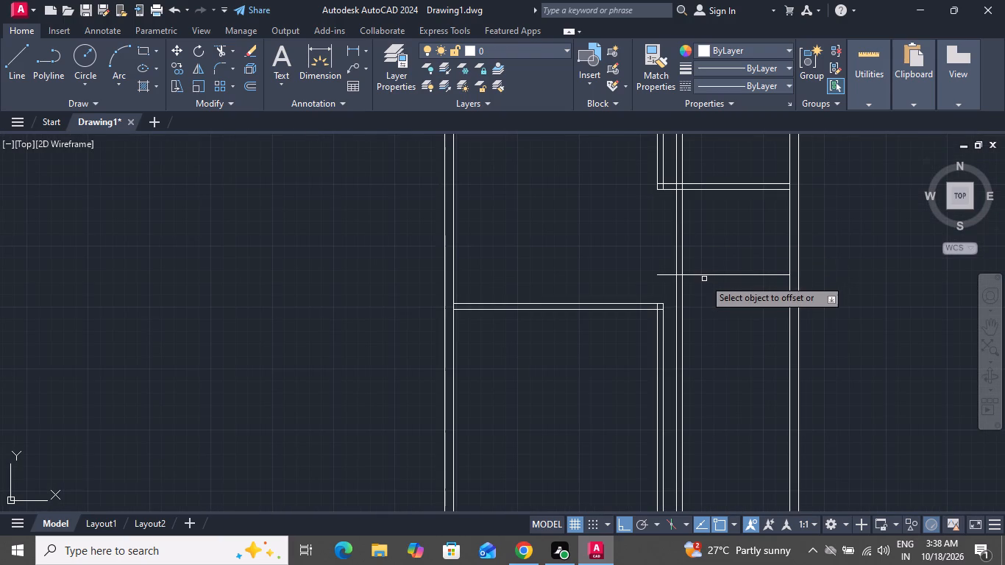
scroll(703, 279, up, 1)
click(705, 271)
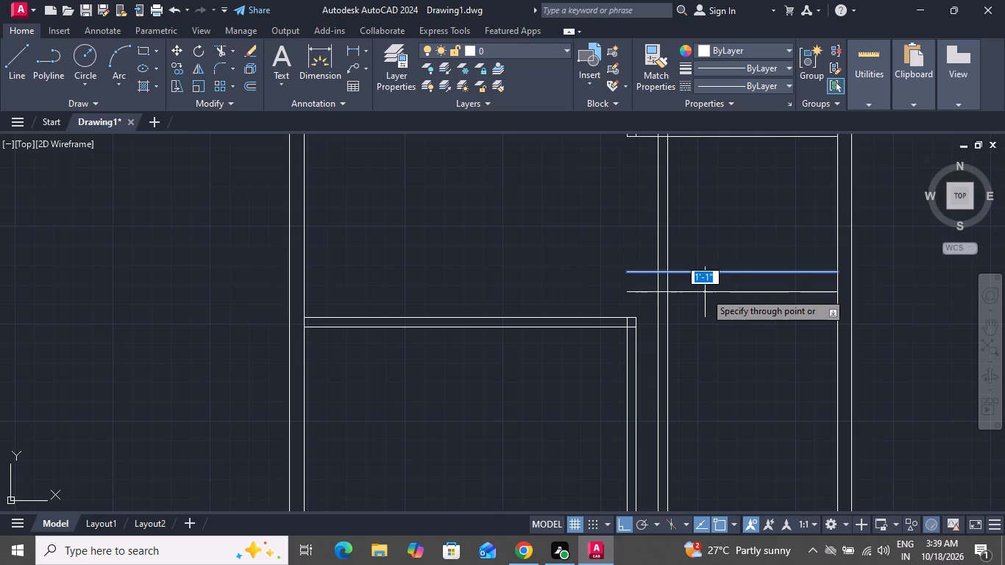
key(6)
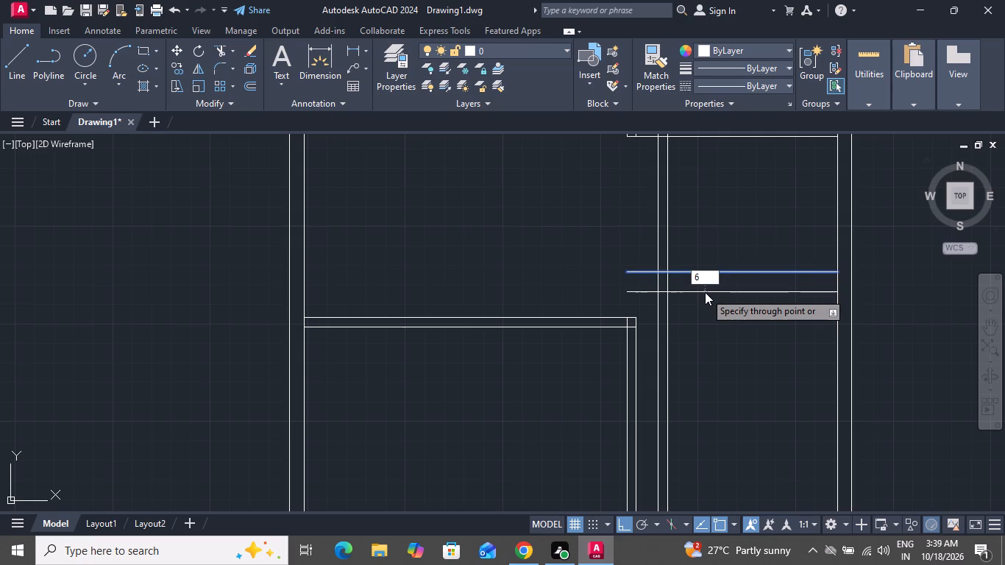
key(shift+quotedbl)
key(Return)
right_click(706, 291)
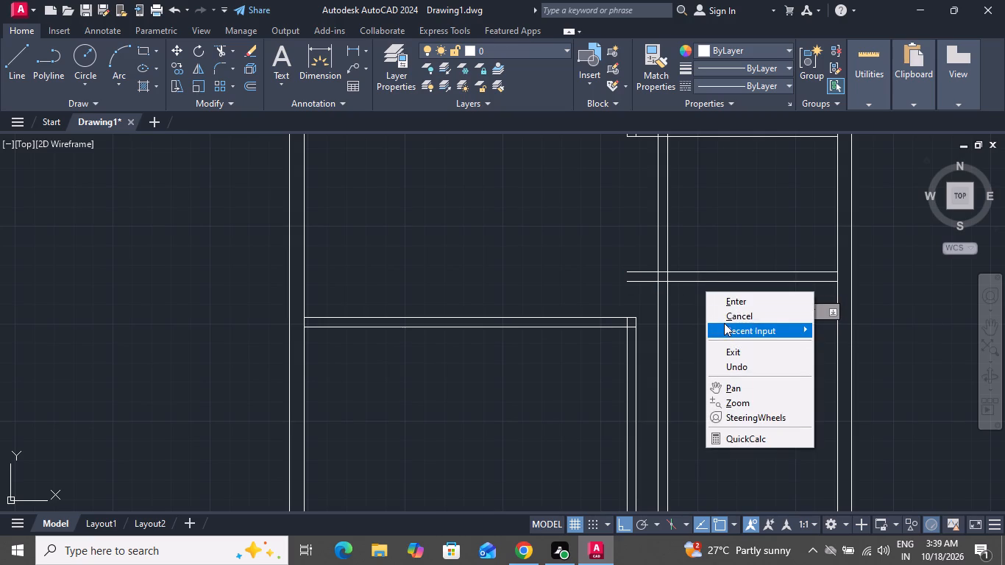
click(724, 323)
click(723, 312)
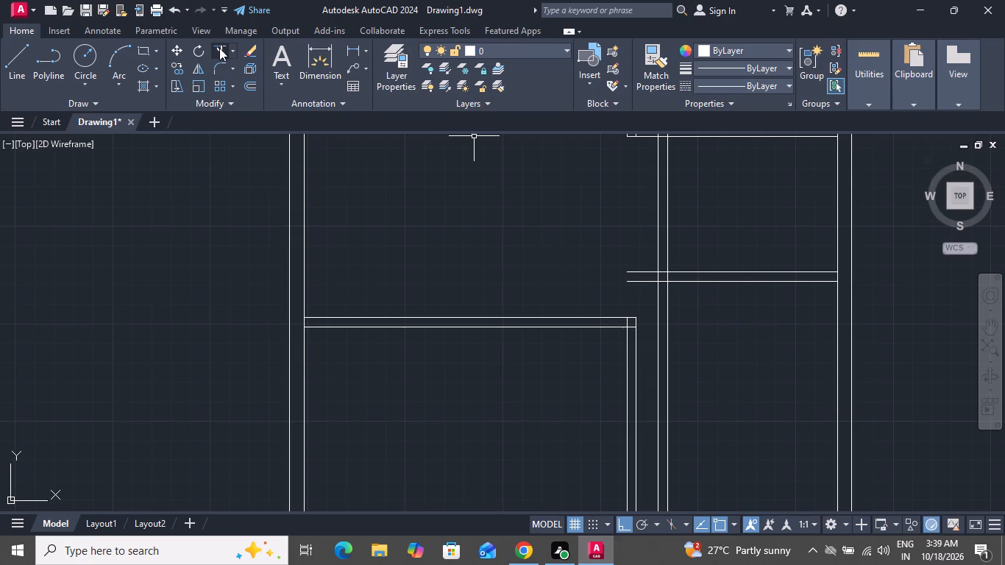
Trim the new horizontal partition's stubs left of the new vertical partition, and the vertical partition's lines below the horizontal one.
click(219, 48)
scroll(646, 255, up, 1)
click(644, 256)
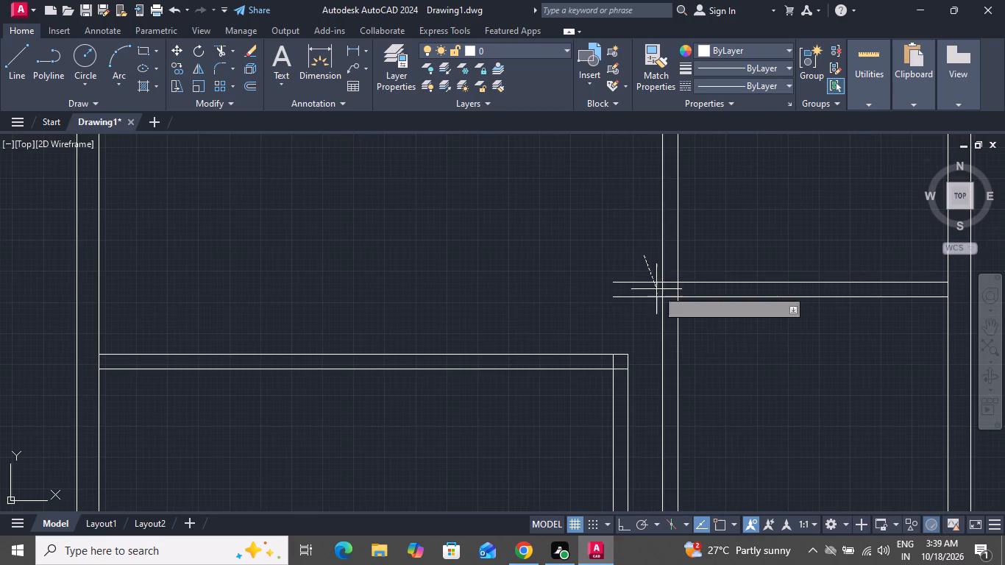
click(659, 313)
drag(658, 321, 667, 321)
click(717, 324)
Trim away the old short vertical partition and the leftover pieces of the horizontal partition left of the new vertical partition.
scroll(727, 427, down, 2)
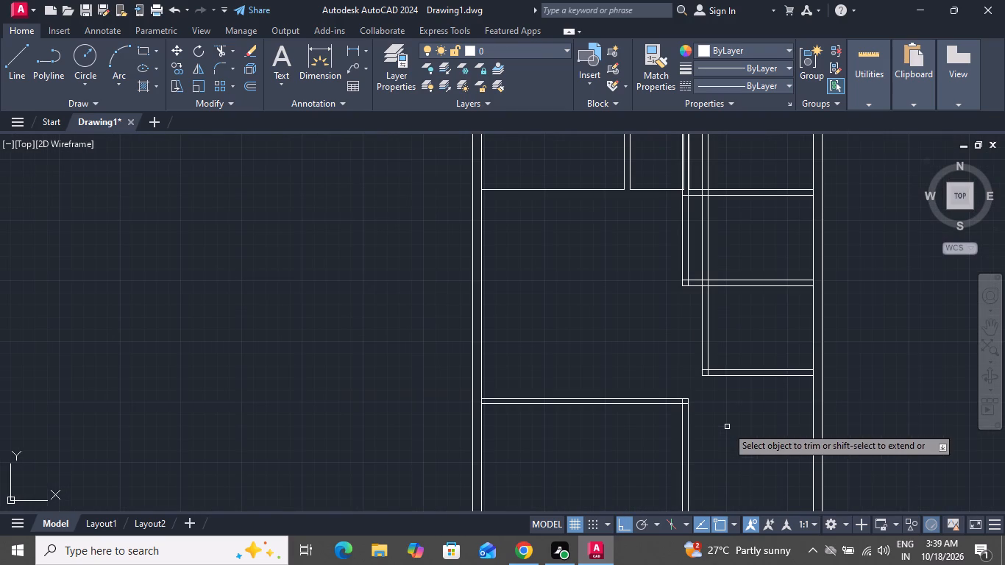
scroll(692, 224, up, 3)
click(690, 225)
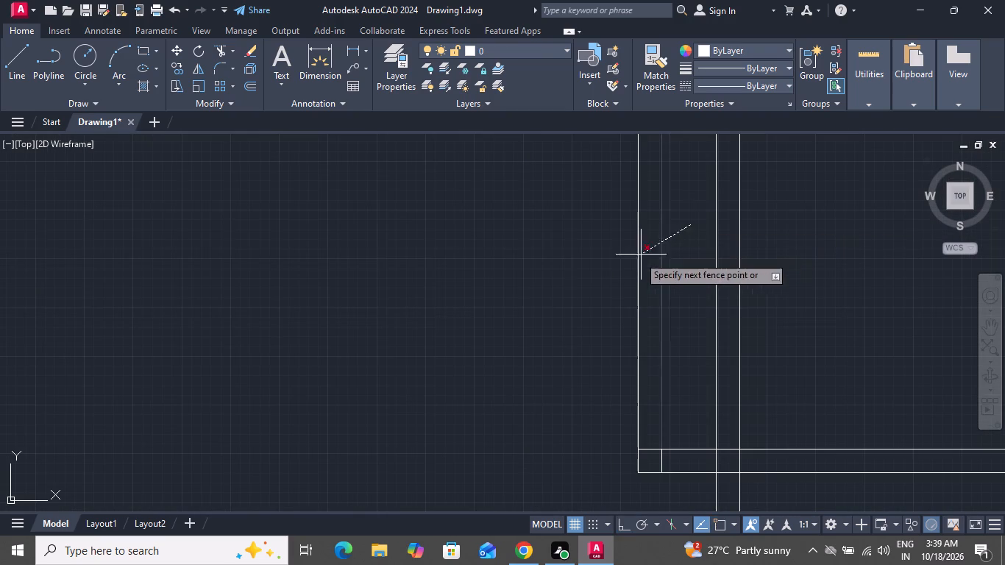
click(631, 262)
scroll(660, 286, down, 2)
scroll(666, 319, up, 1)
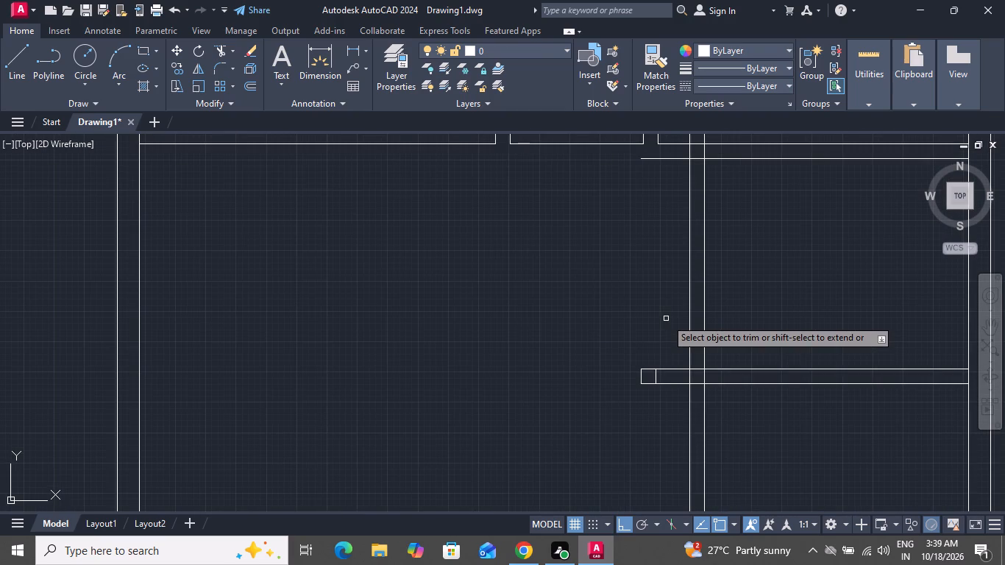
click(678, 350)
click(670, 408)
drag(644, 358, 646, 373)
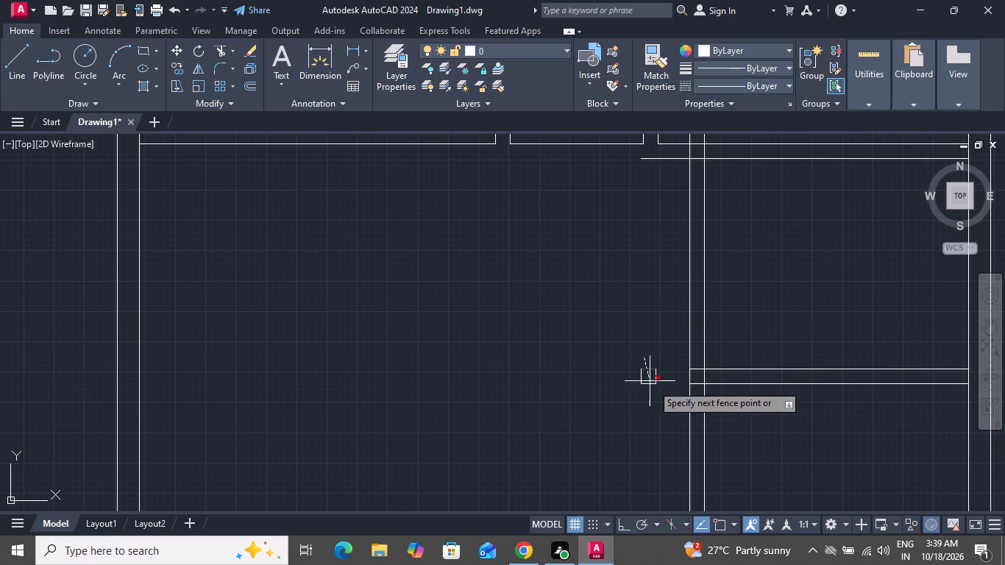
click(654, 391)
click(640, 381)
click(666, 379)
click(653, 377)
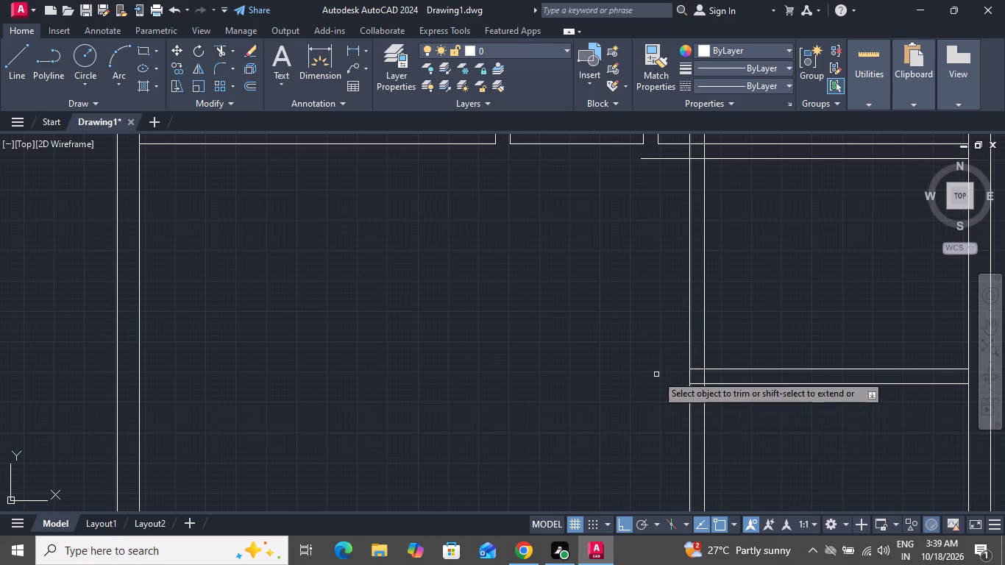
Trim the new vertical partition inside the upper right room and the horizontal line's stub left of it, ending the Trim command.
scroll(669, 237, down, 3)
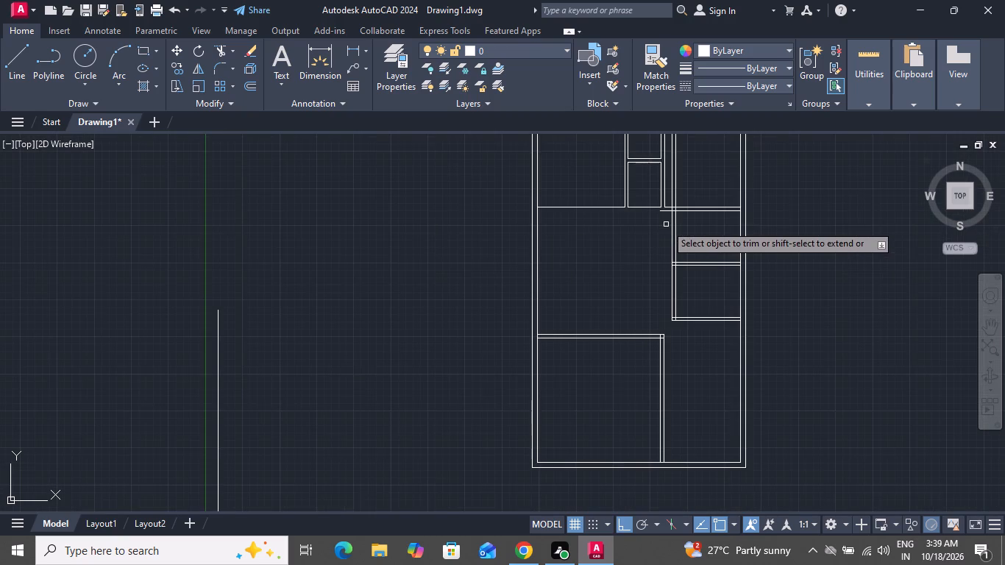
scroll(667, 182, up, 3)
click(667, 182)
click(696, 176)
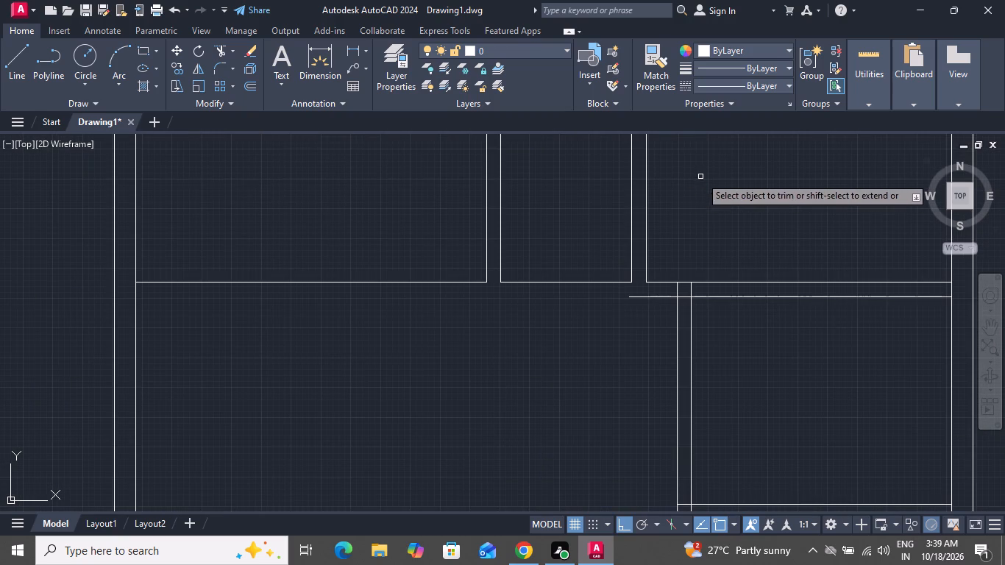
scroll(720, 297, down, 1)
click(675, 297)
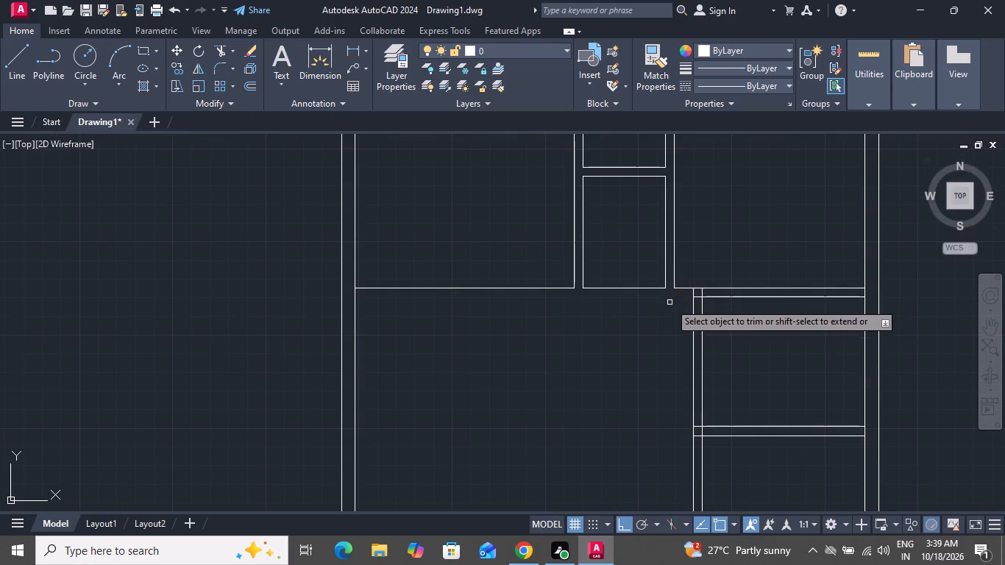
scroll(671, 342, down, 2)
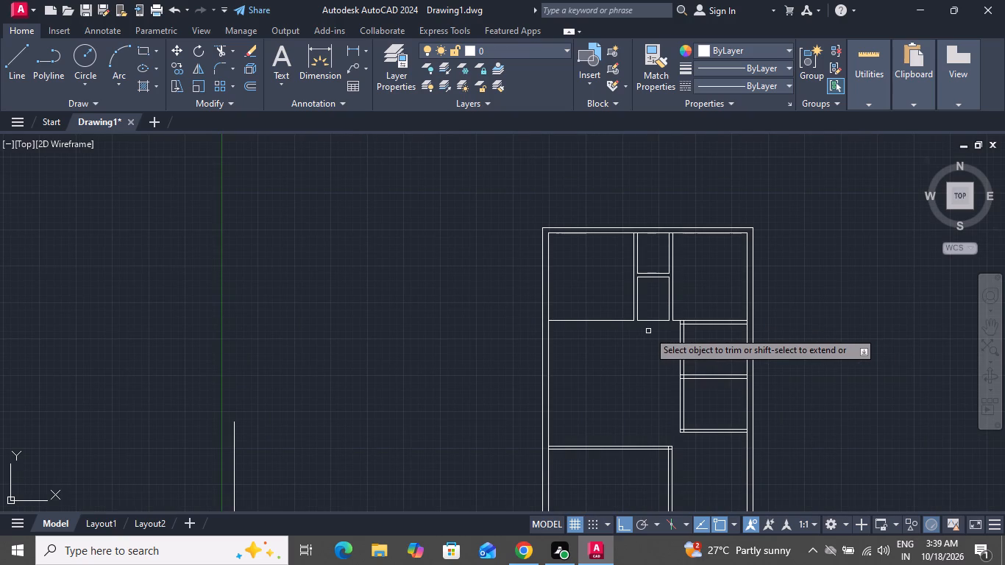
scroll(648, 331, down, 1)
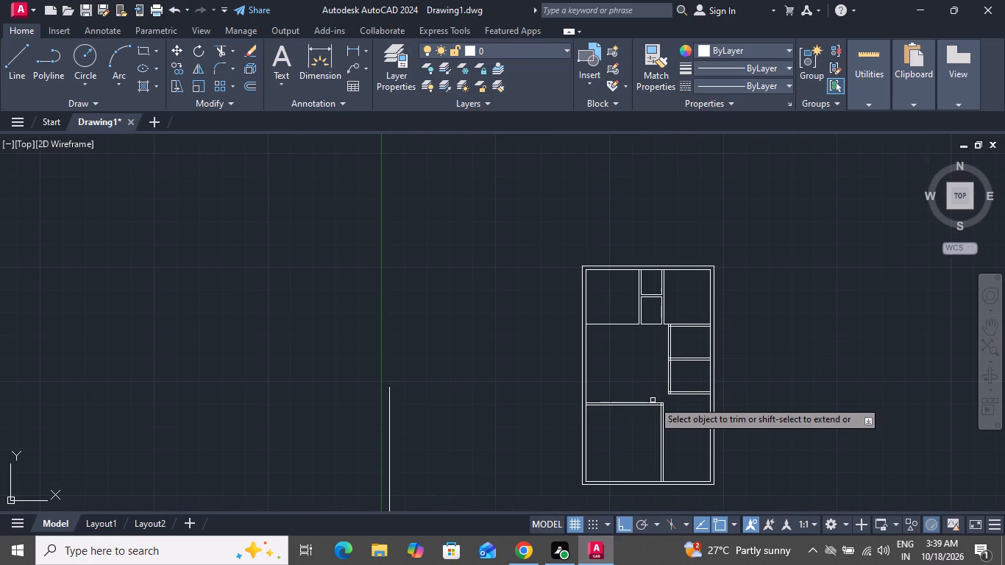
scroll(653, 399, down, 2)
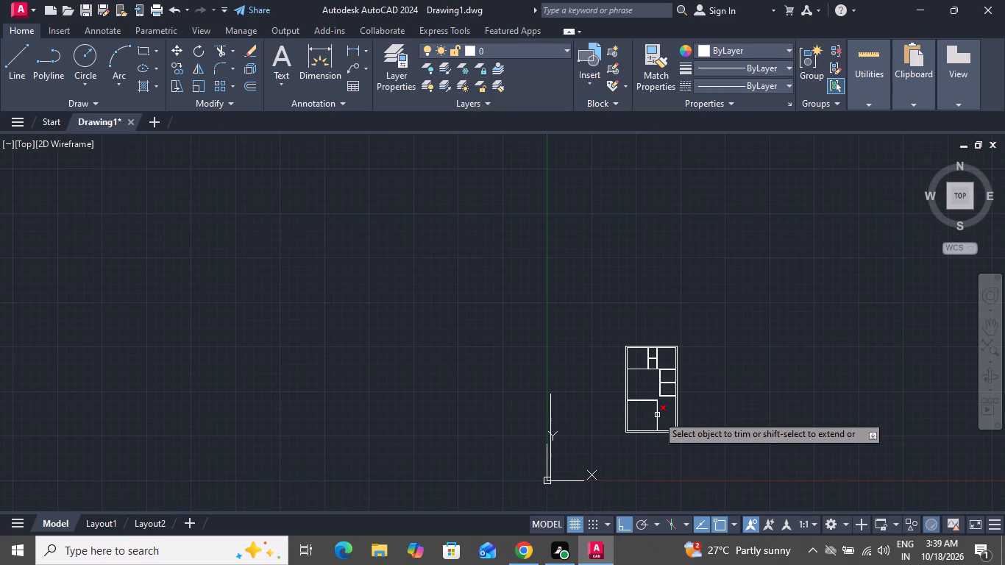
scroll(657, 415, up, 1)
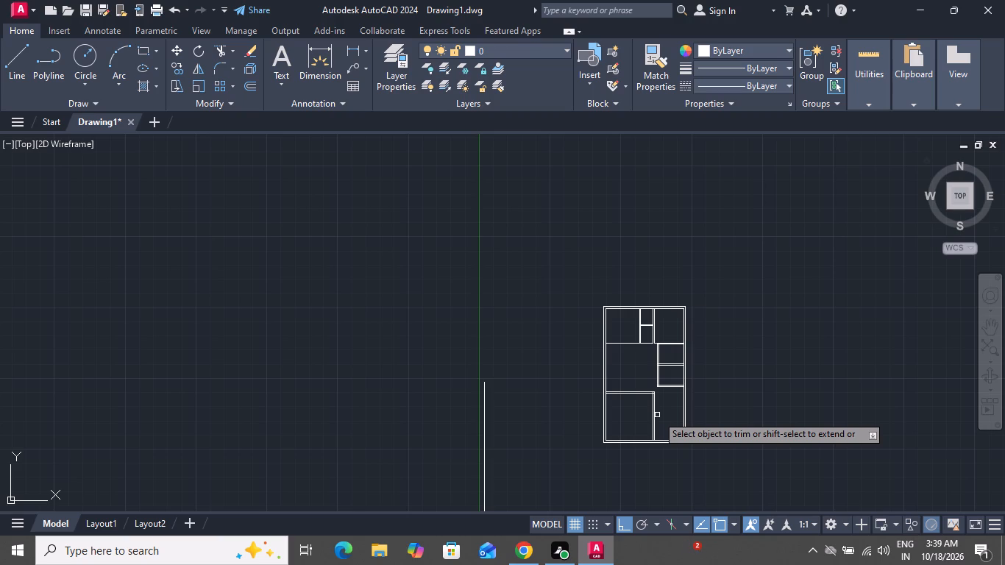
scroll(657, 415, down, 2)
scroll(655, 417, up, 4)
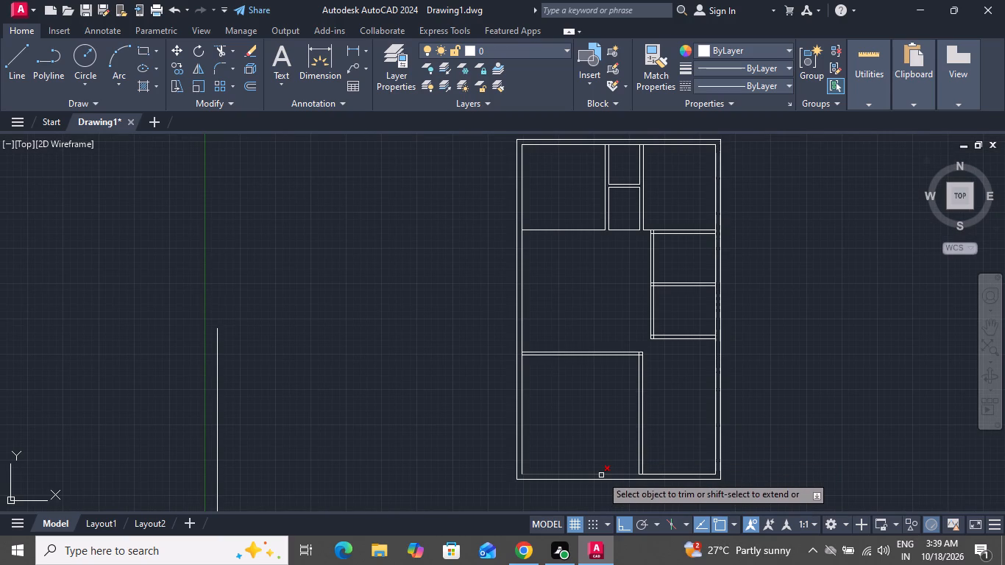
right_click(725, 419)
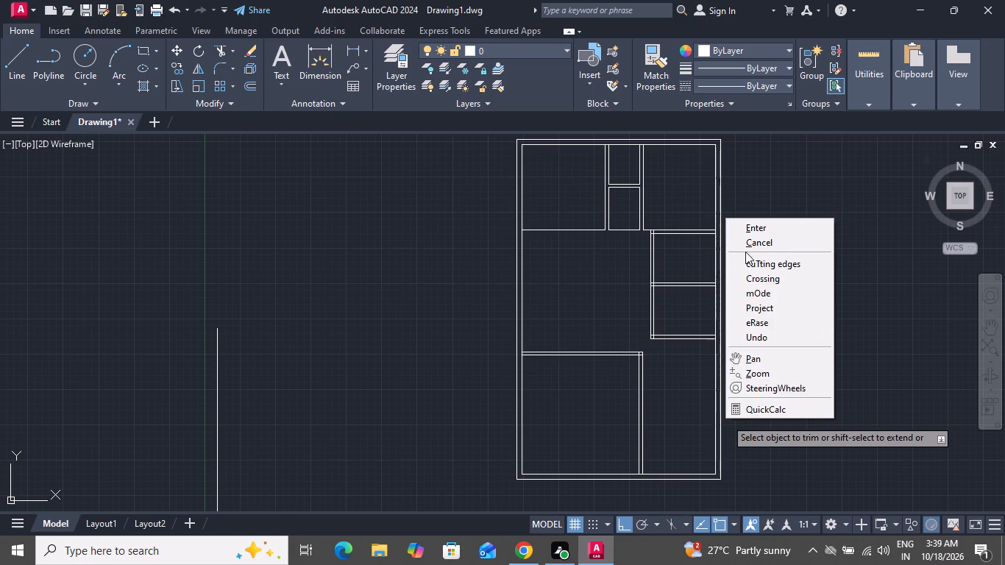
click(745, 241)
Offset the bottom outer wall's inner line 12'6" upward using the Through option.
key(o)
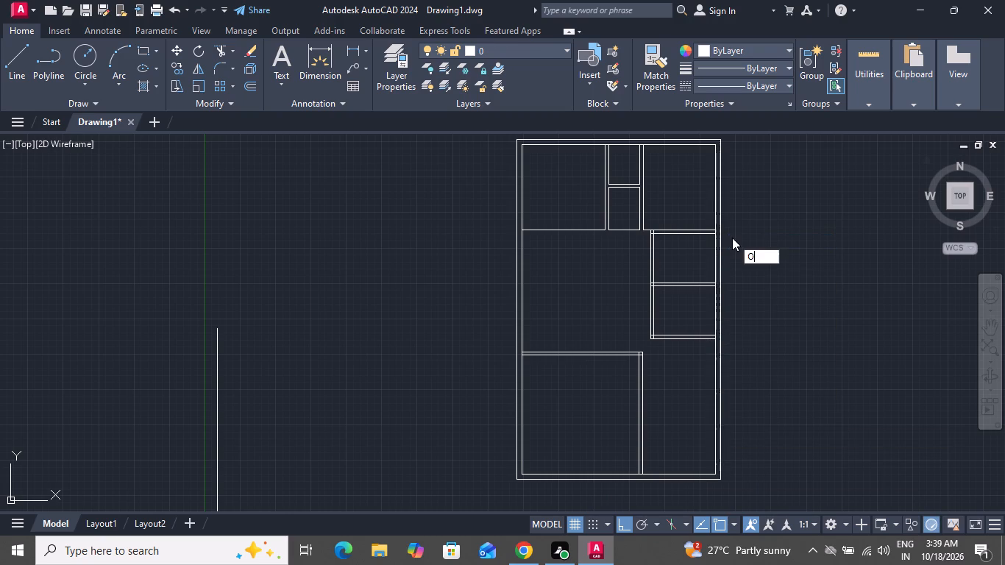
key(space)
text(T)
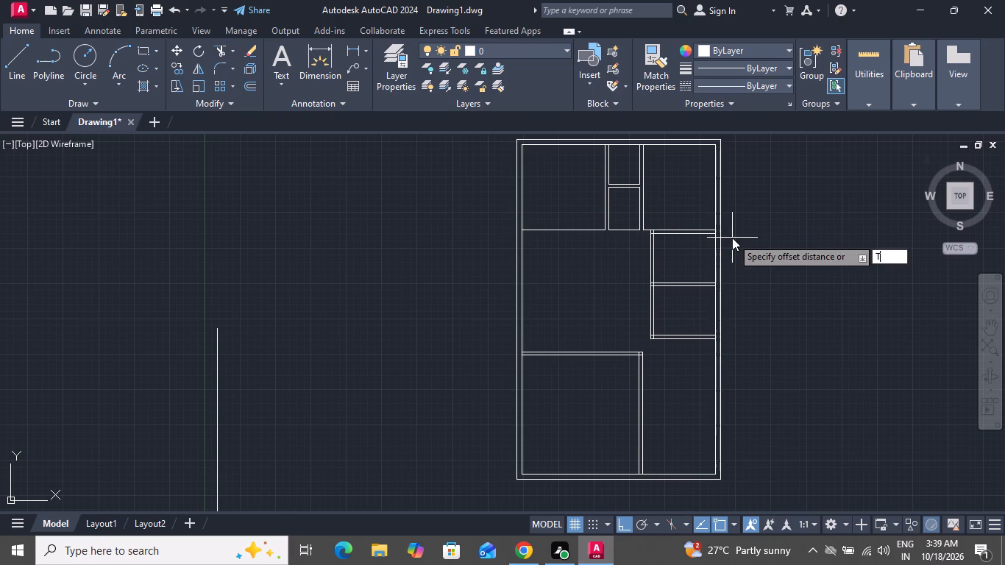
key(space)
scroll(597, 480, up, 1)
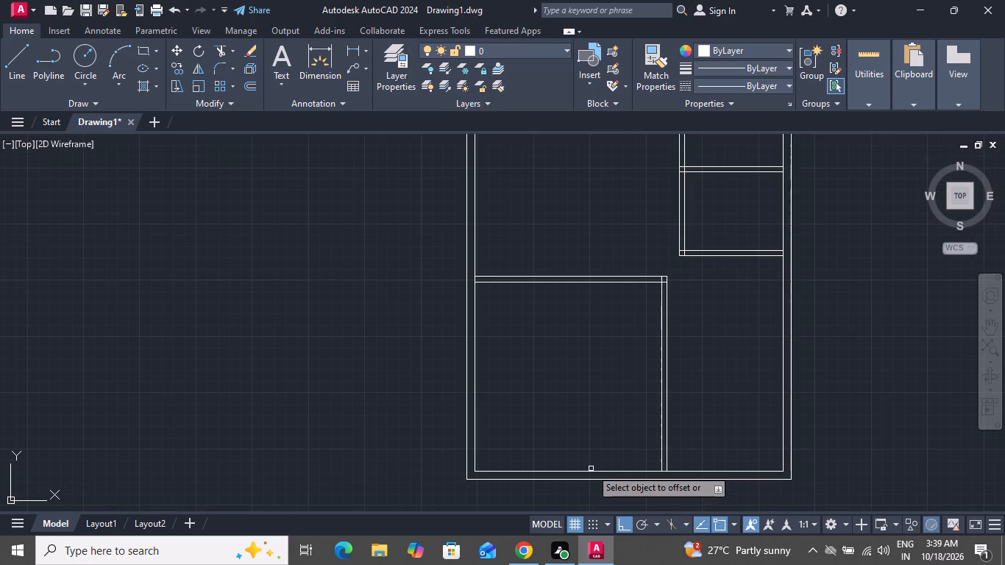
click(589, 470)
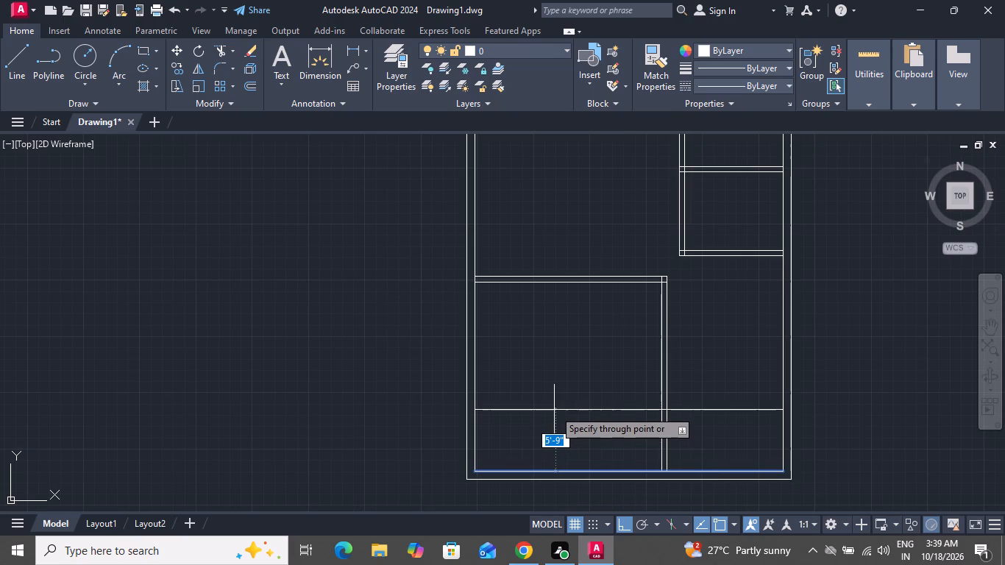
text(12)
text('6)
key(shift+quotedbl)
key(Return)
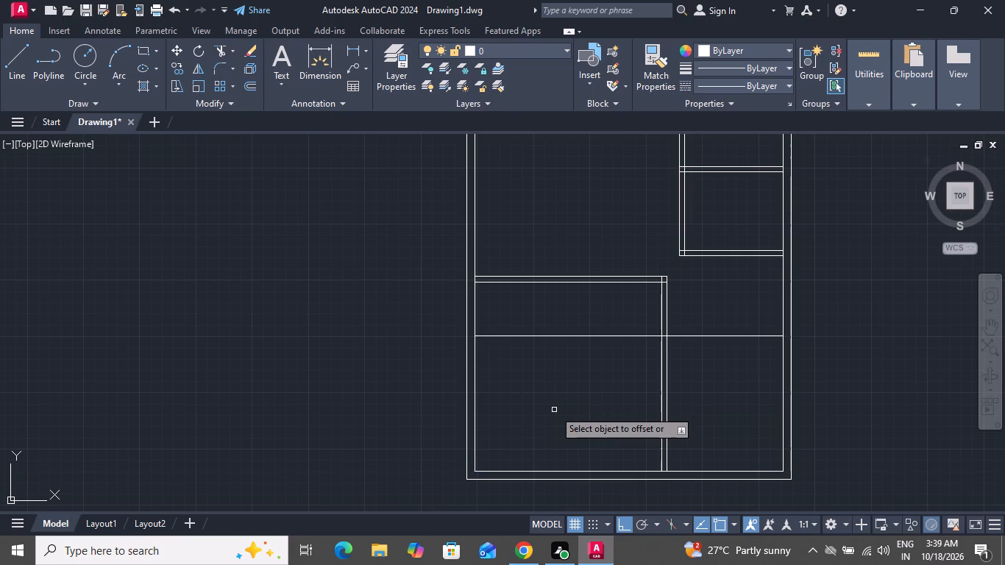
Offset the new horizontal line in the lower room 6" upward.
click(597, 334)
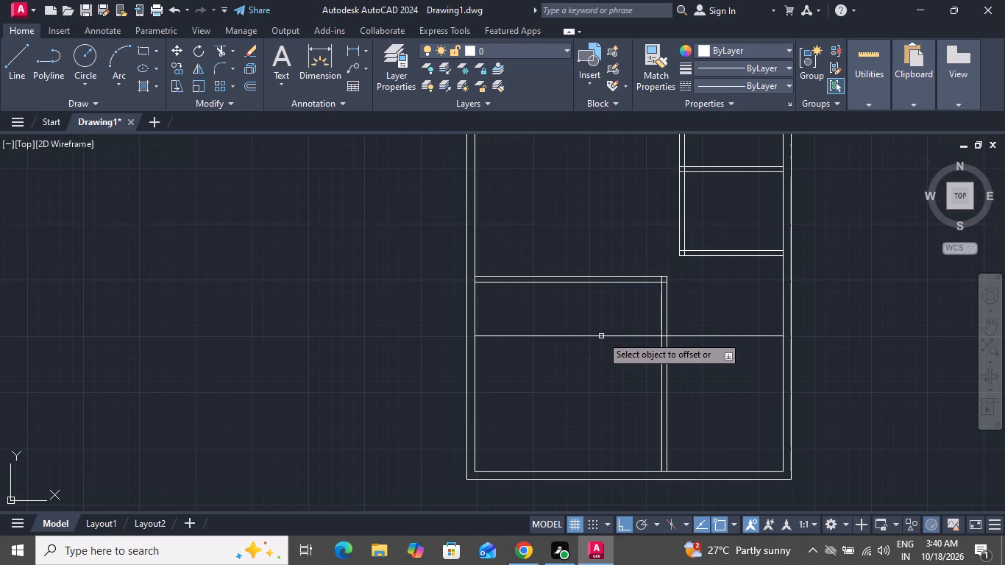
click(601, 335)
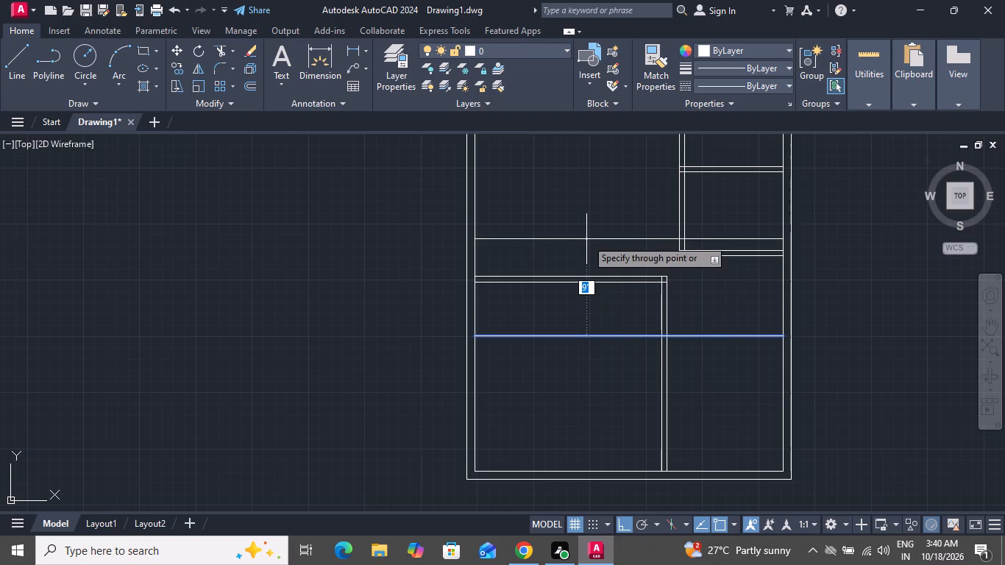
key(6)
key(shift+quotedbl)
key(Return)
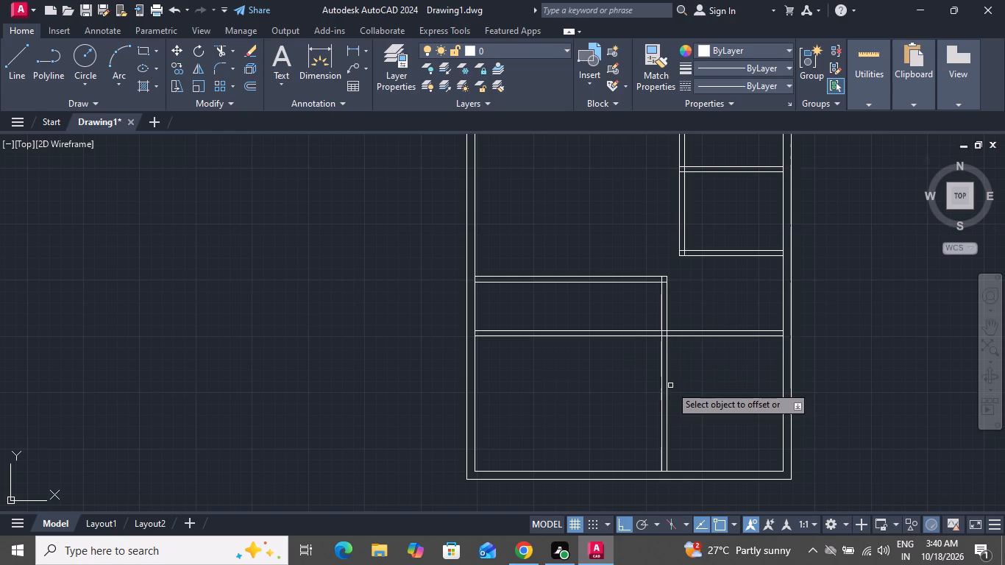
Offset the left outer wall's inner line 15'3" inward.
click(477, 382)
drag(476, 383, 483, 383)
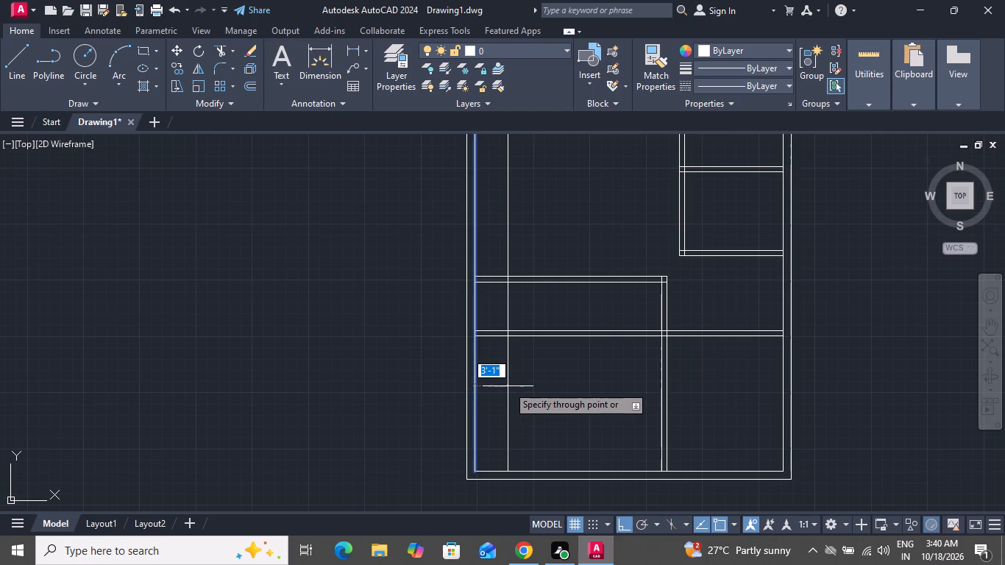
text(15)
key(apostrophe)
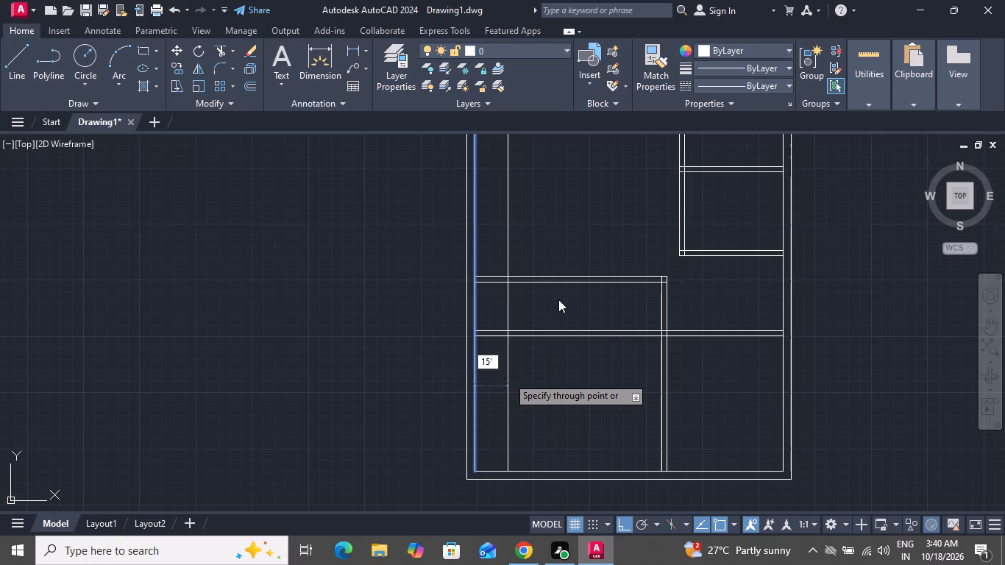
key(3)
key(shift+quotedbl)
key(Return)
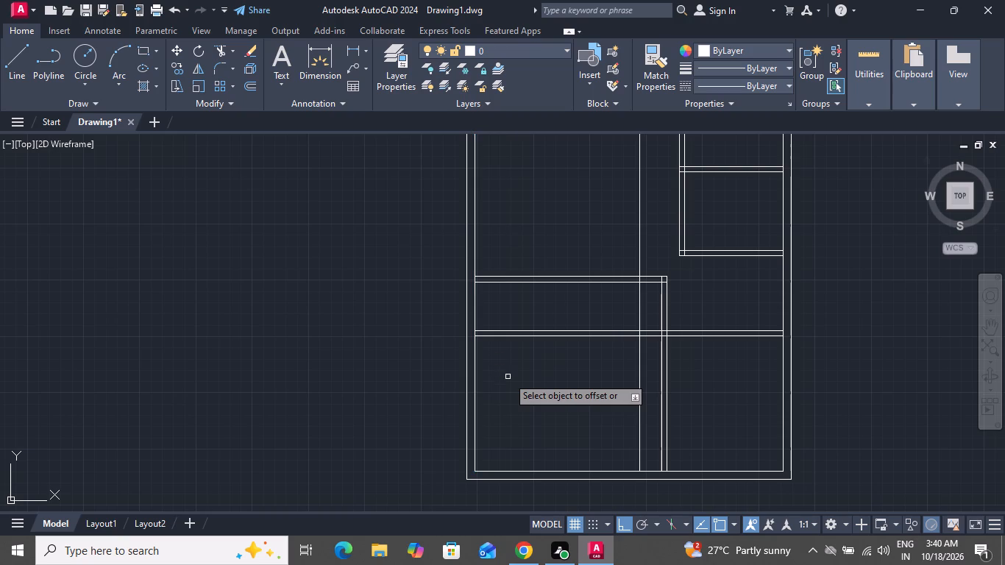
Offset the new vertical line 6" toward the right outer wall.
scroll(647, 369, up, 1)
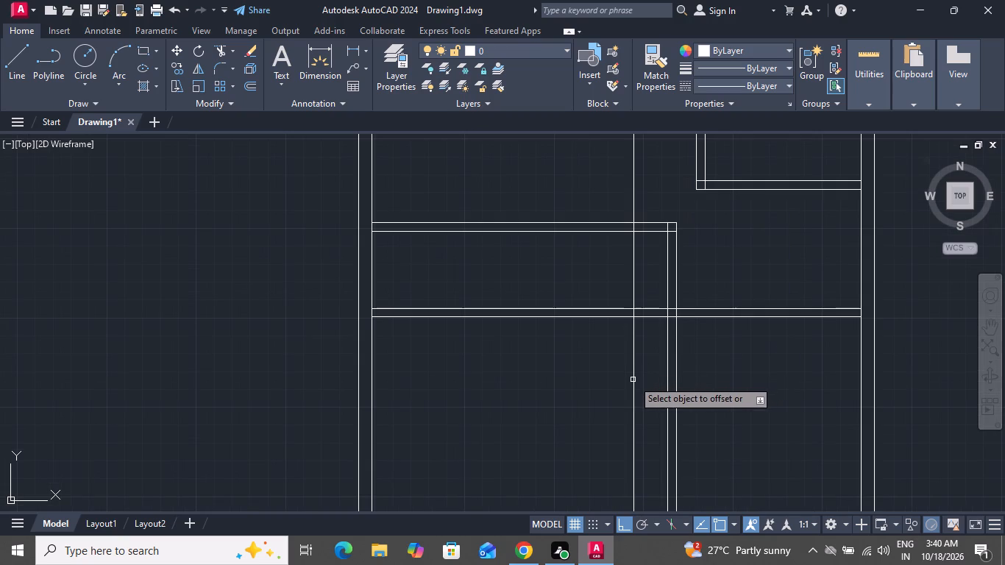
click(632, 383)
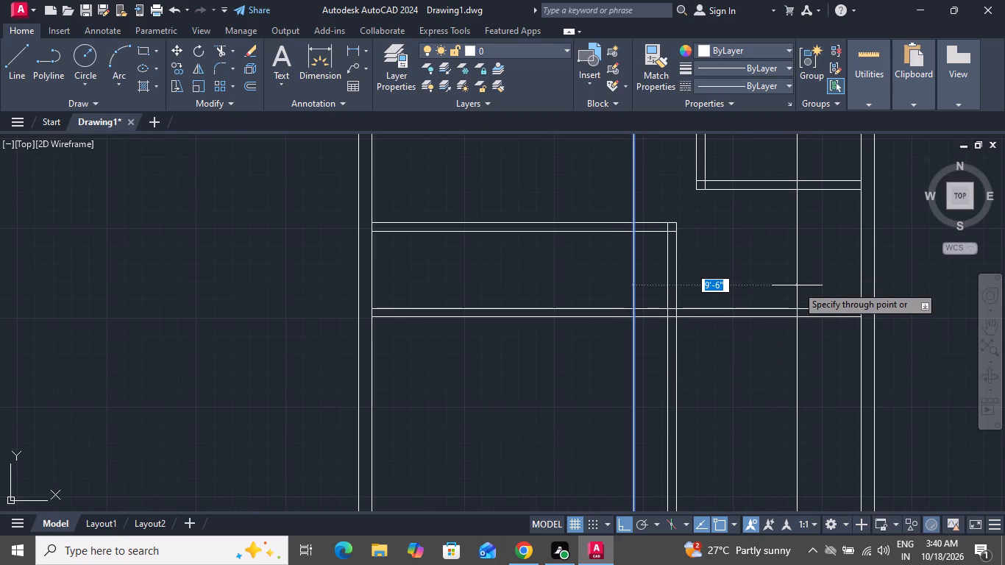
key(6)
key(shift+quotedbl)
key(Return)
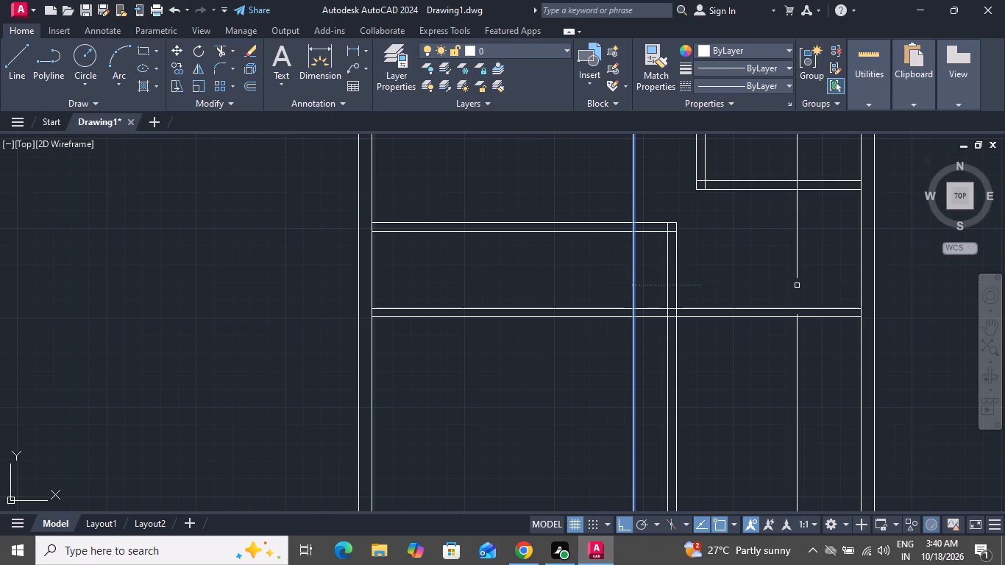
right_click(725, 253)
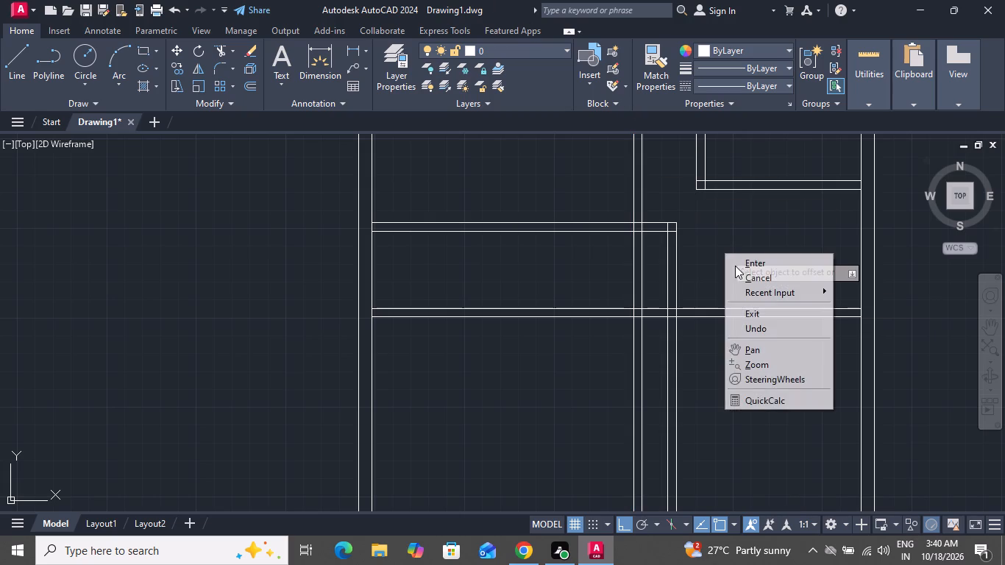
Trim the crossing partition lines above the lower rooms, removing both vertical pairs in that gap and the upper horizontal pair's left portion.
click(736, 266)
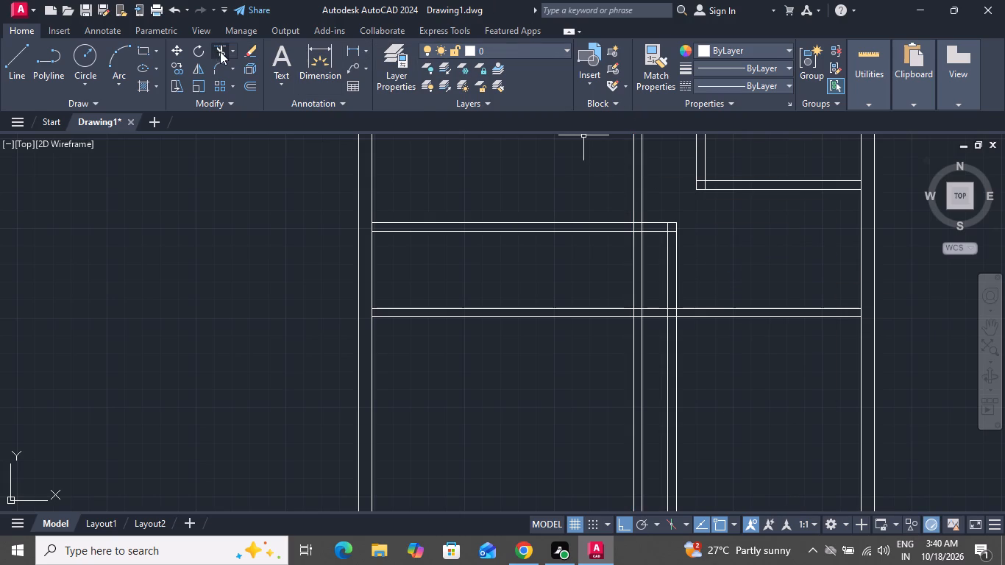
drag(219, 52, 226, 51)
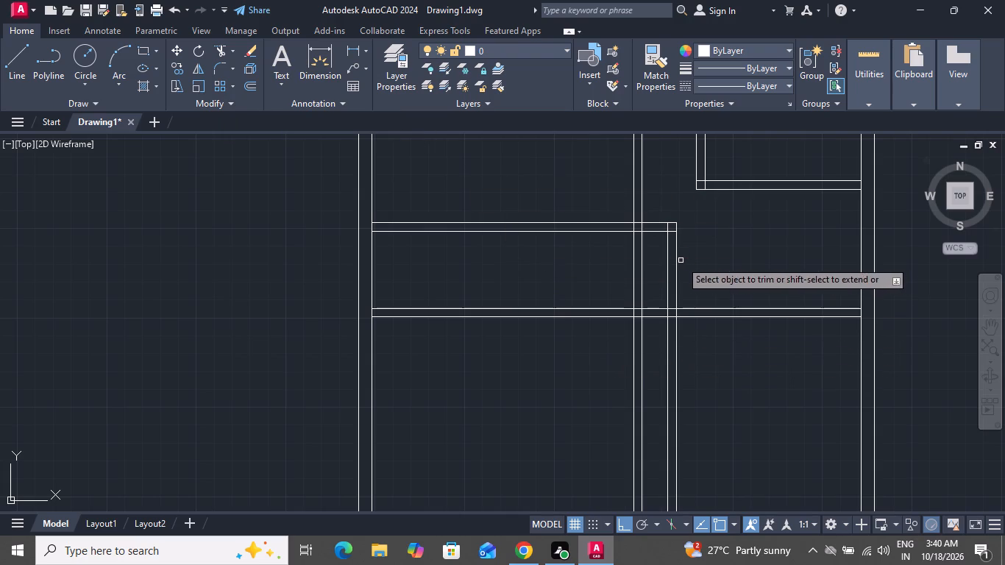
click(657, 245)
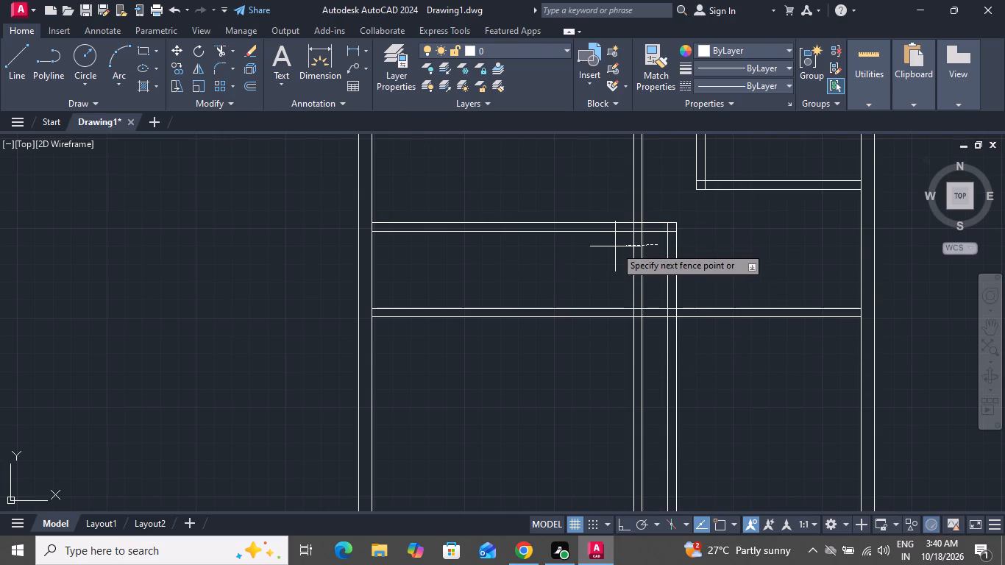
click(600, 246)
click(597, 230)
drag(594, 191, 596, 226)
click(593, 254)
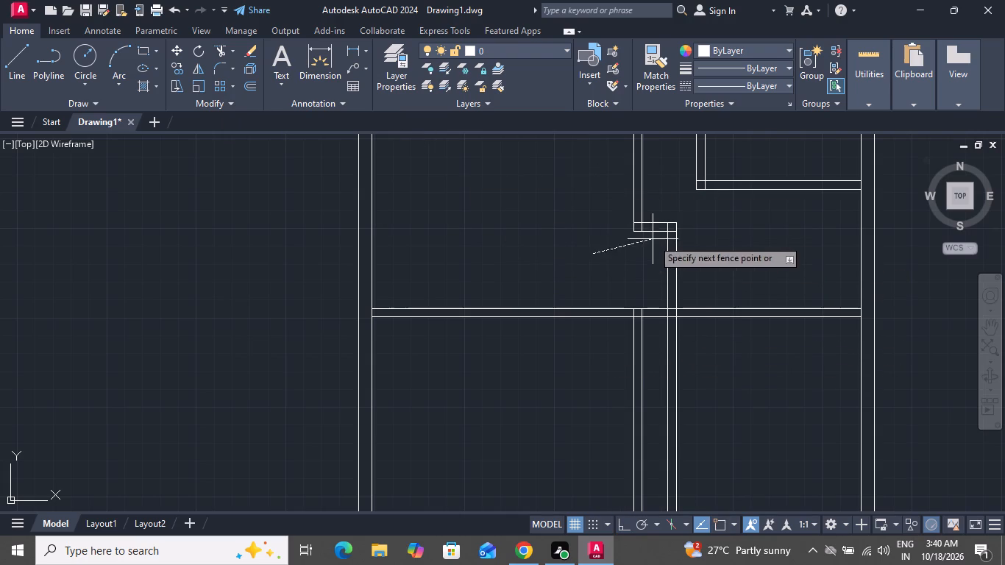
drag(653, 239, 676, 246)
click(716, 263)
click(751, 274)
drag(623, 270, 639, 267)
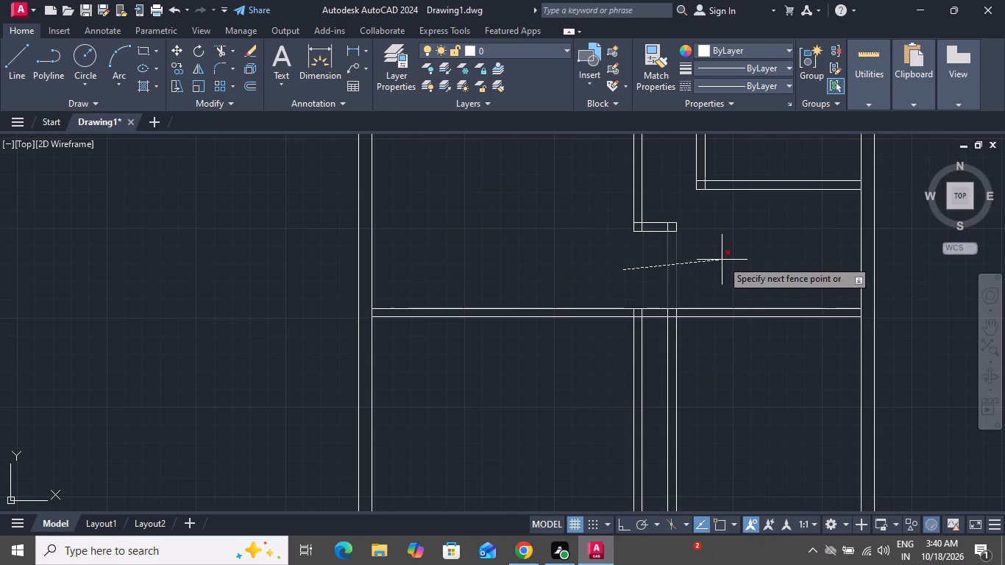
click(722, 260)
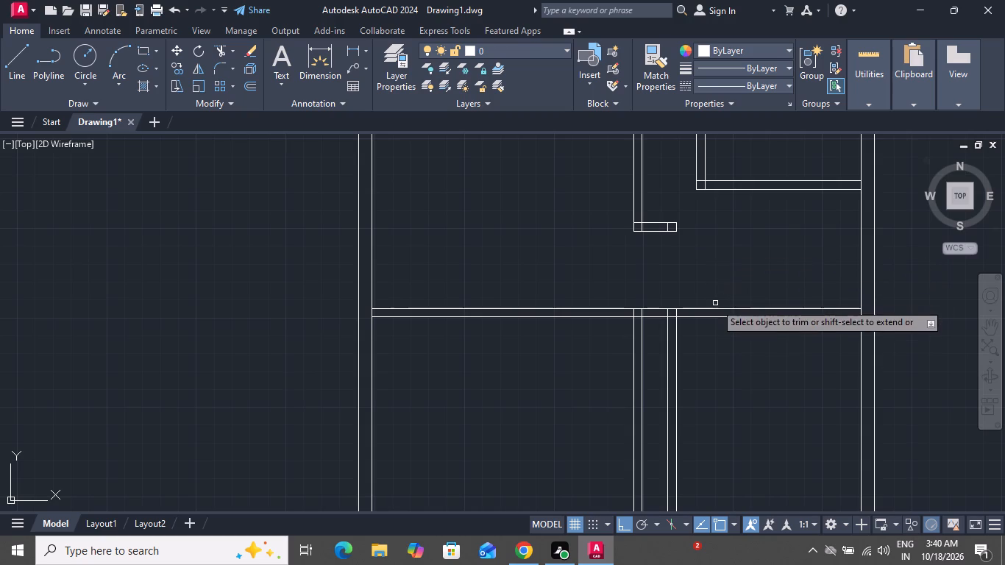
Trim away the right-hand vertical line pair in the lower room, including its stubs between the horizontal partition lines.
scroll(724, 277, down, 1)
scroll(692, 338, up, 1)
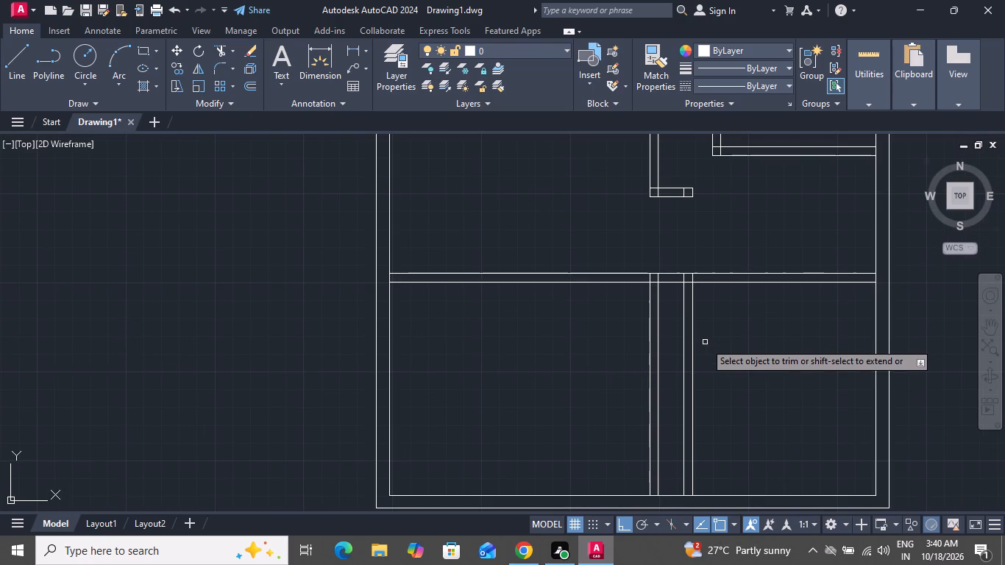
scroll(705, 342, up, 1)
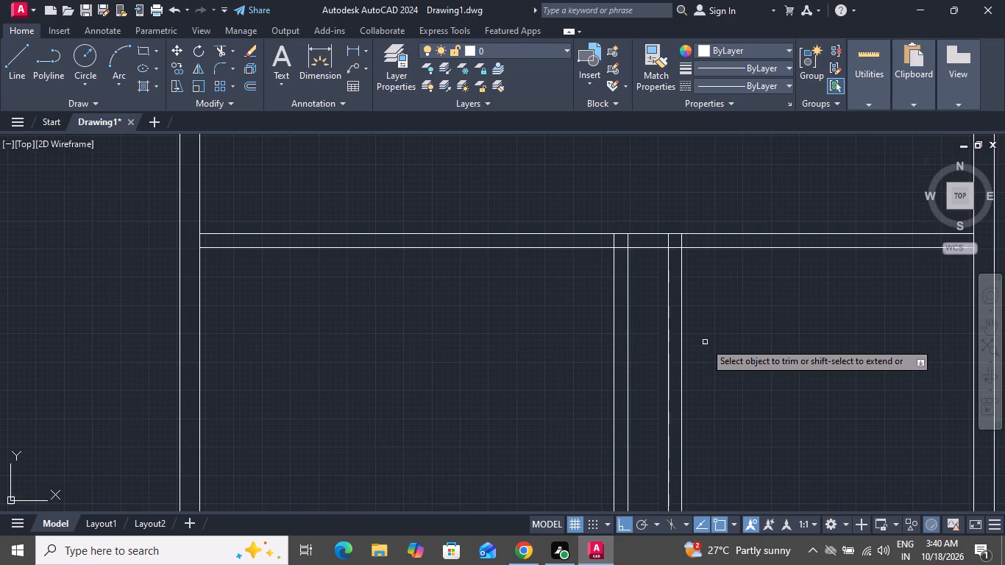
scroll(670, 350, up, 1)
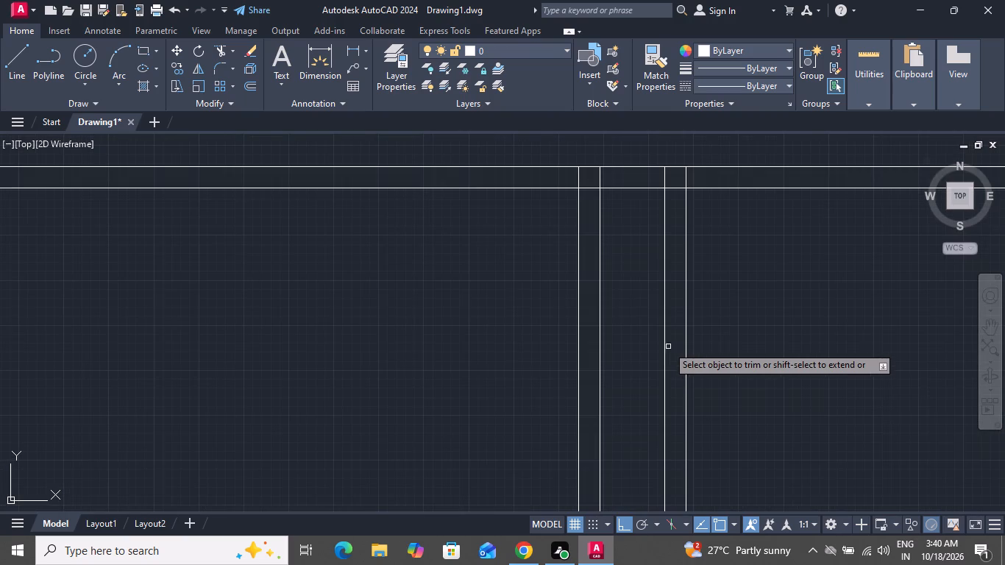
scroll(658, 335, down, 3)
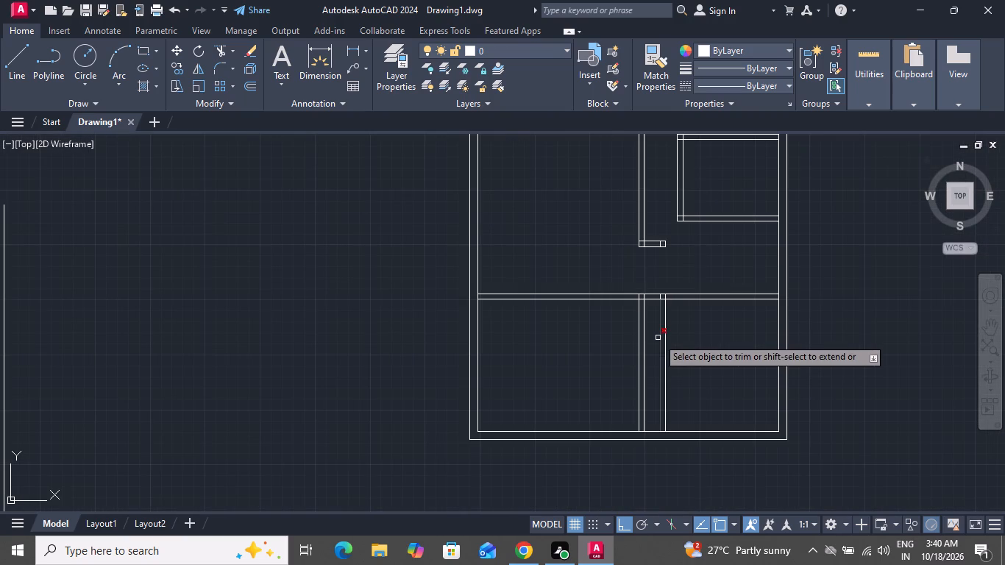
click(656, 339)
click(678, 347)
scroll(662, 287, up, 2)
scroll(664, 306, down, 1)
scroll(664, 306, up, 1)
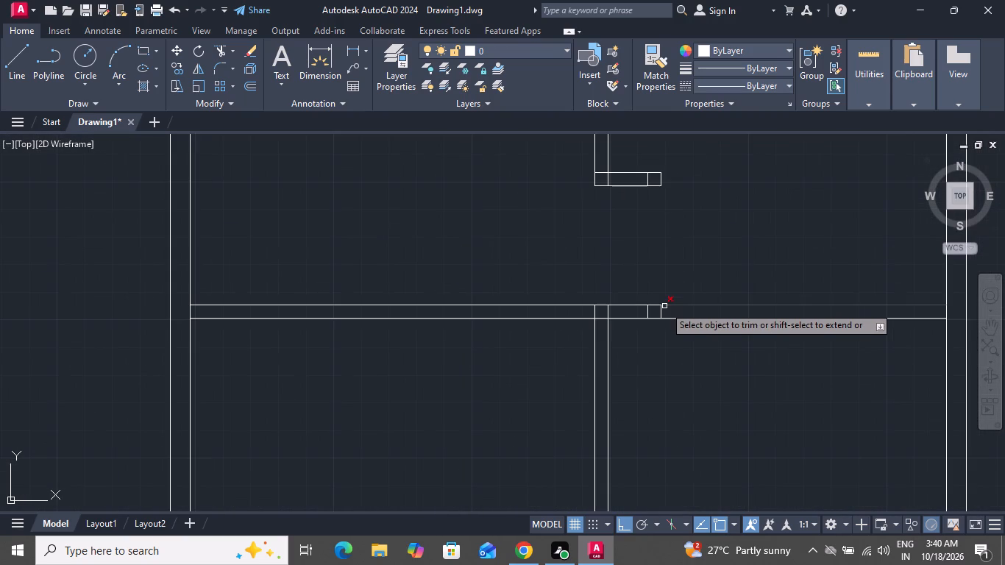
scroll(672, 310, up, 2)
scroll(672, 310, down, 1)
click(672, 309)
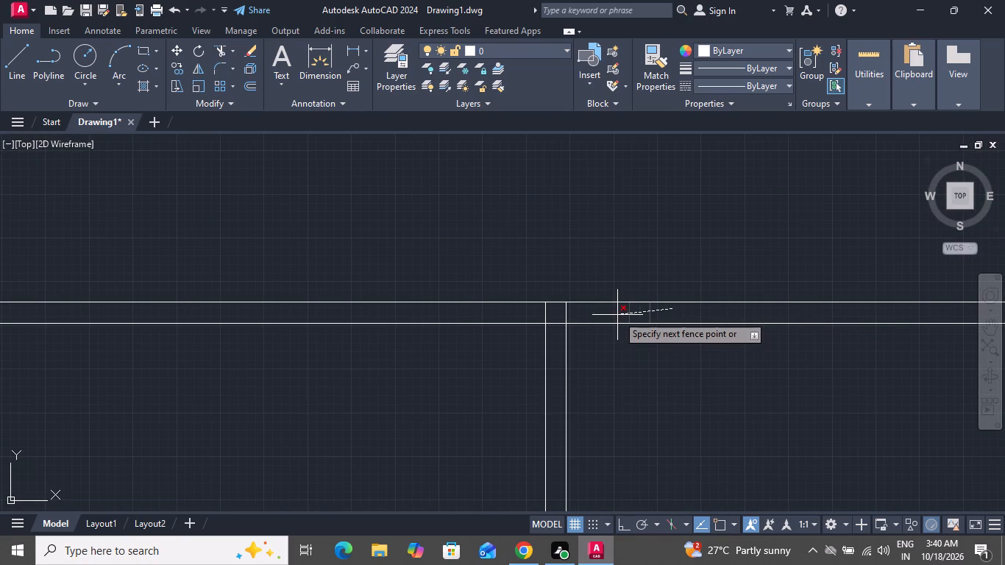
click(617, 315)
Trim away the vertical line pair crossing the central room and the short horizontal wall remnants at its lower end.
scroll(687, 391, up, 1)
scroll(687, 391, down, 3)
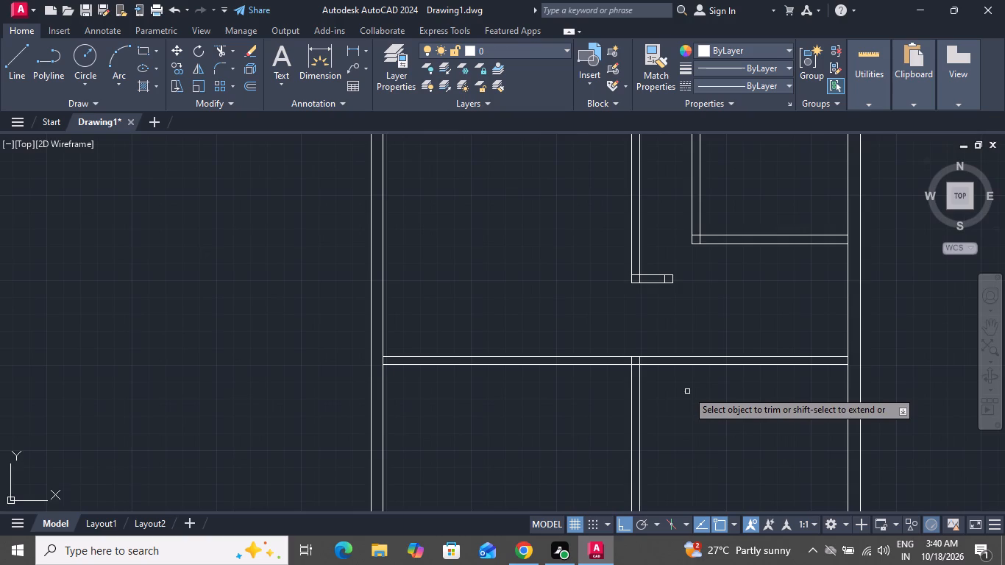
scroll(688, 376, down, 2)
click(682, 324)
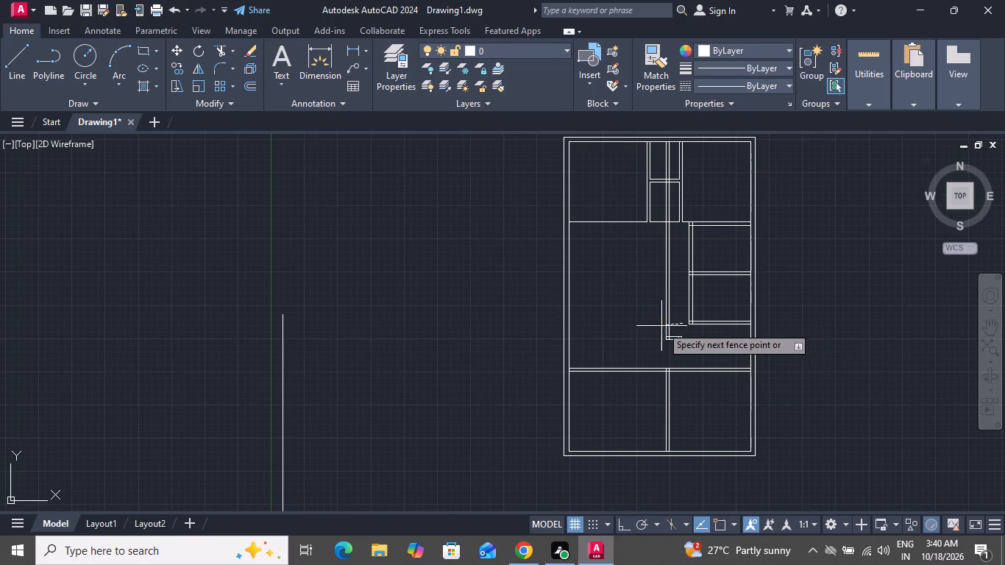
click(661, 326)
drag(670, 324, 678, 340)
click(681, 349)
scroll(682, 333, up, 1)
scroll(682, 333, down, 1)
scroll(682, 333, up, 1)
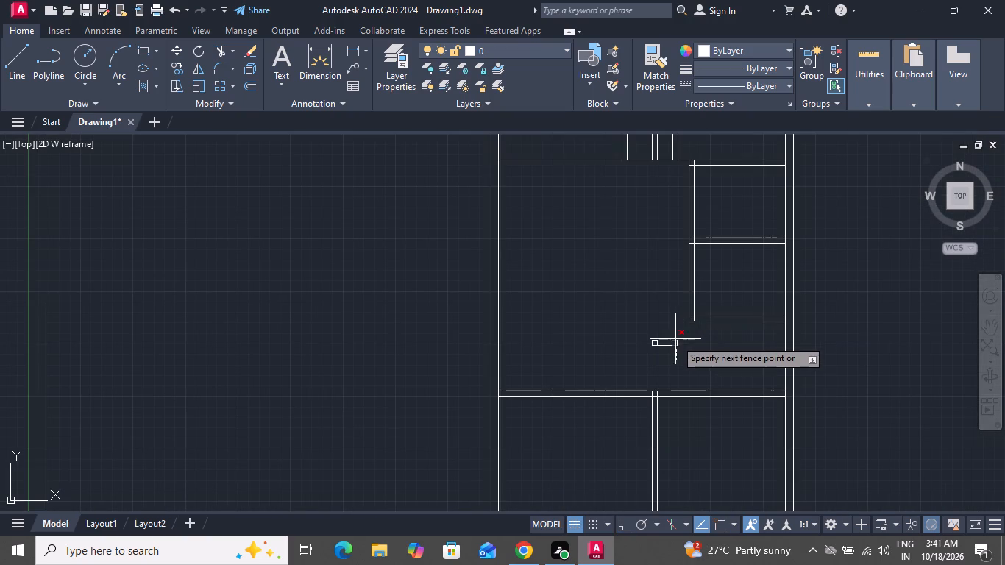
click(674, 340)
click(689, 346)
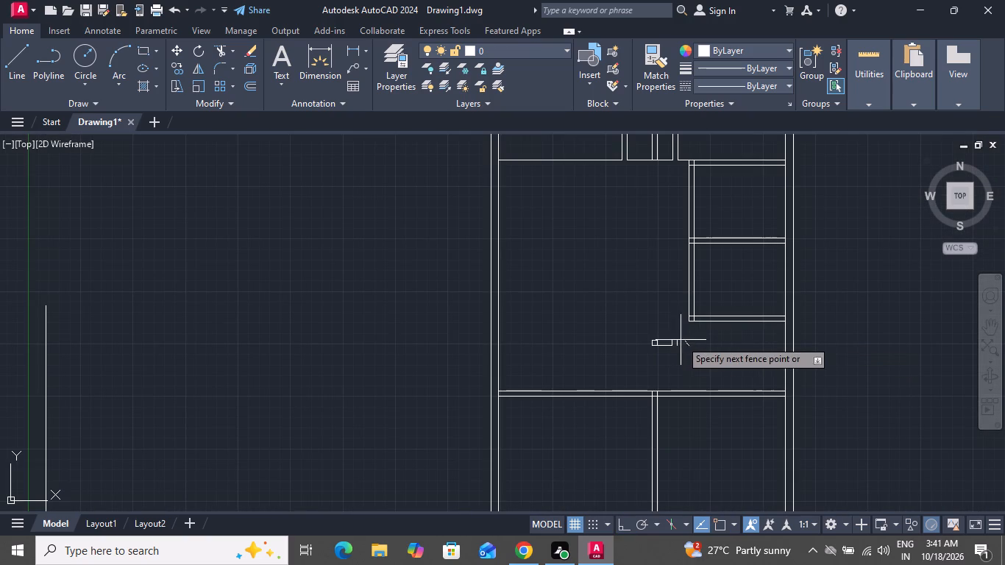
click(642, 343)
drag(651, 332, 658, 338)
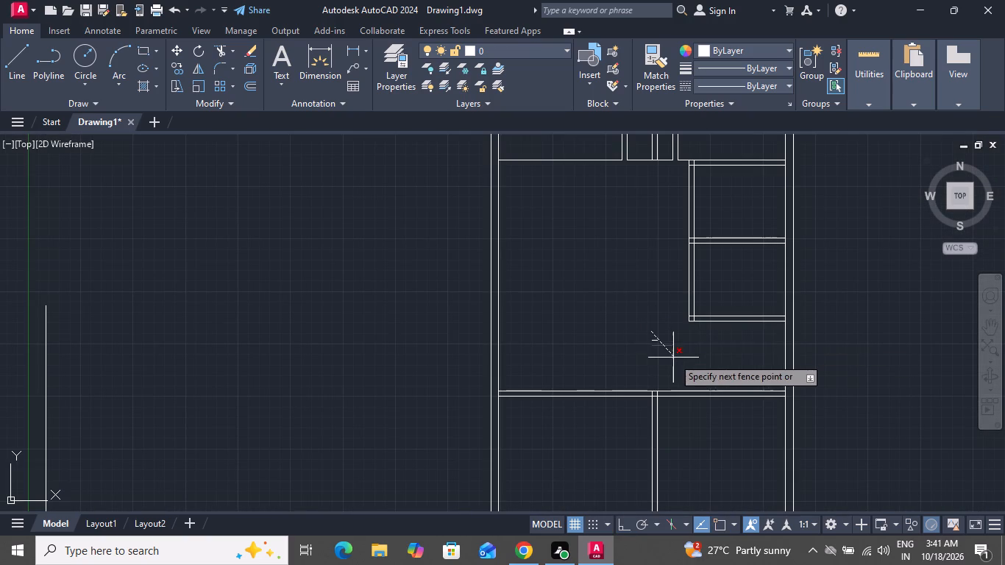
click(664, 362)
Trim the leftover vertical lines inside the two small rooms between the upper left and upper right rooms.
scroll(678, 363, down, 2)
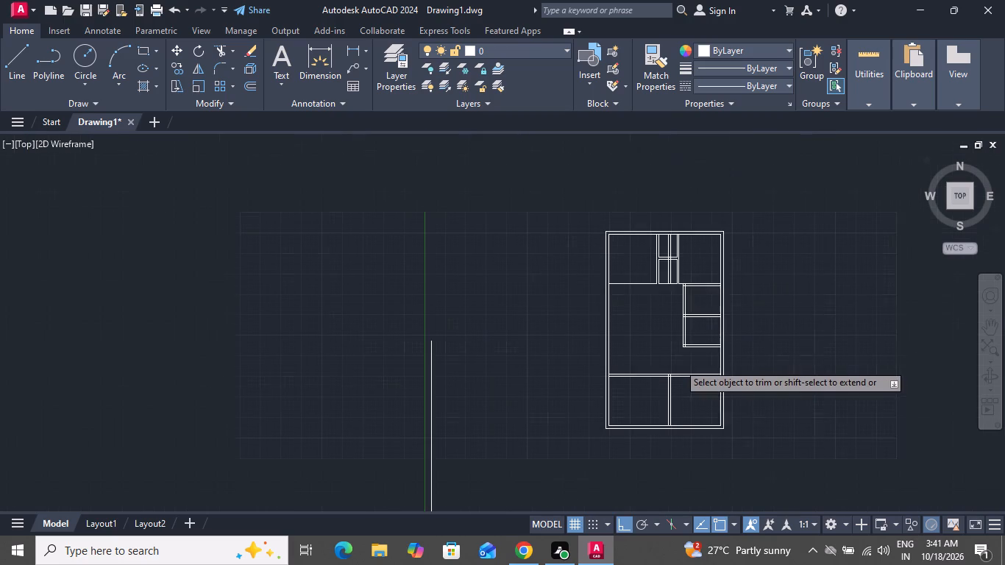
scroll(662, 255, up, 2)
drag(661, 253, 675, 252)
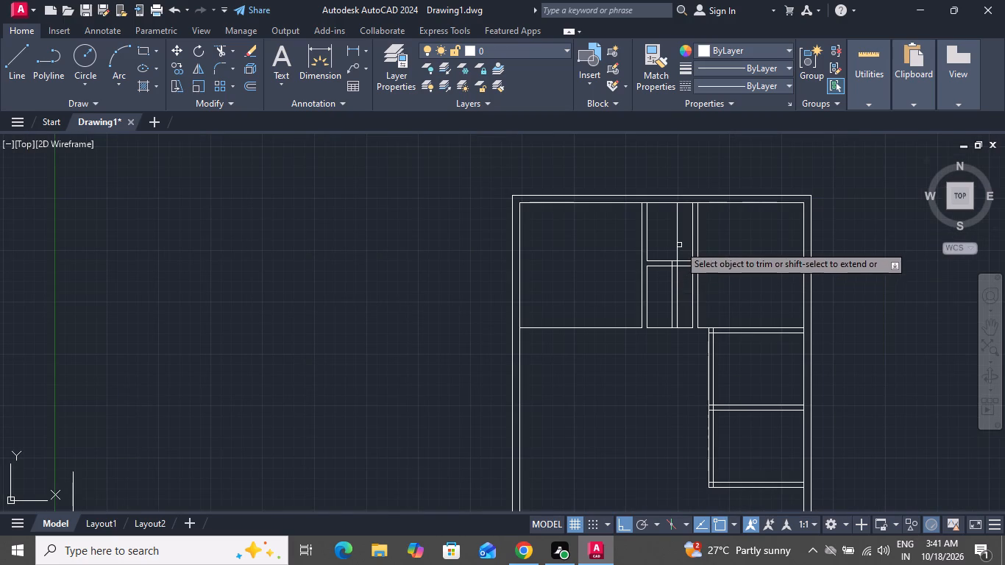
click(679, 245)
click(660, 244)
click(668, 285)
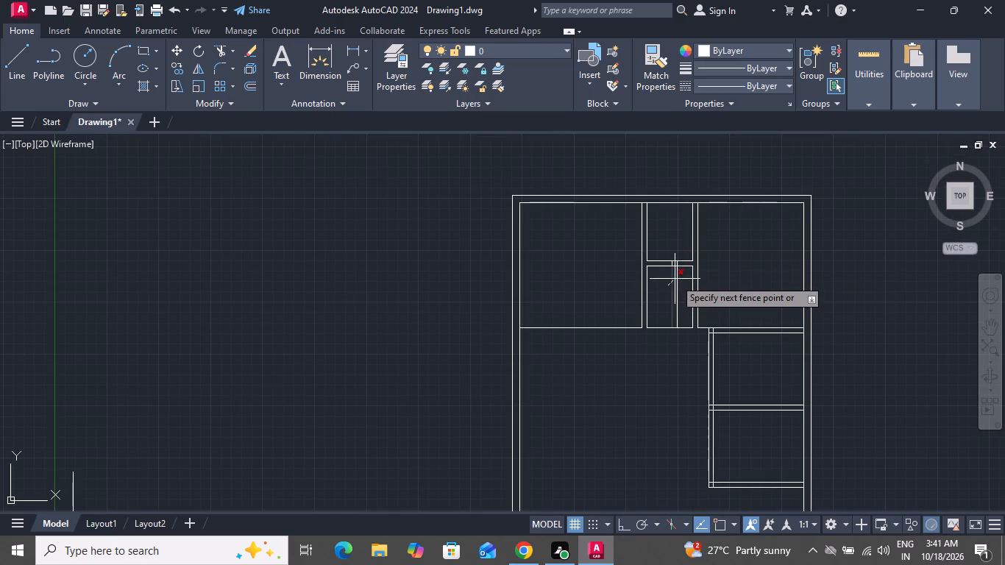
click(676, 278)
click(676, 278)
scroll(683, 335, down, 2)
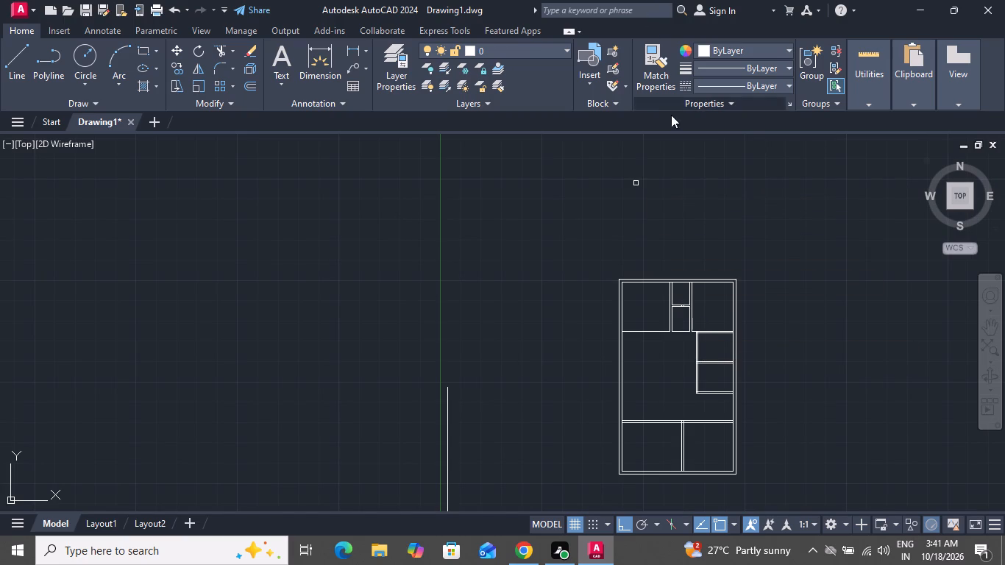
Trim away the right line of the vertical partition between the two lower rooms, including its stub inside the horizontal partition.
scroll(690, 331, down, 1)
scroll(690, 403, up, 3)
click(657, 380)
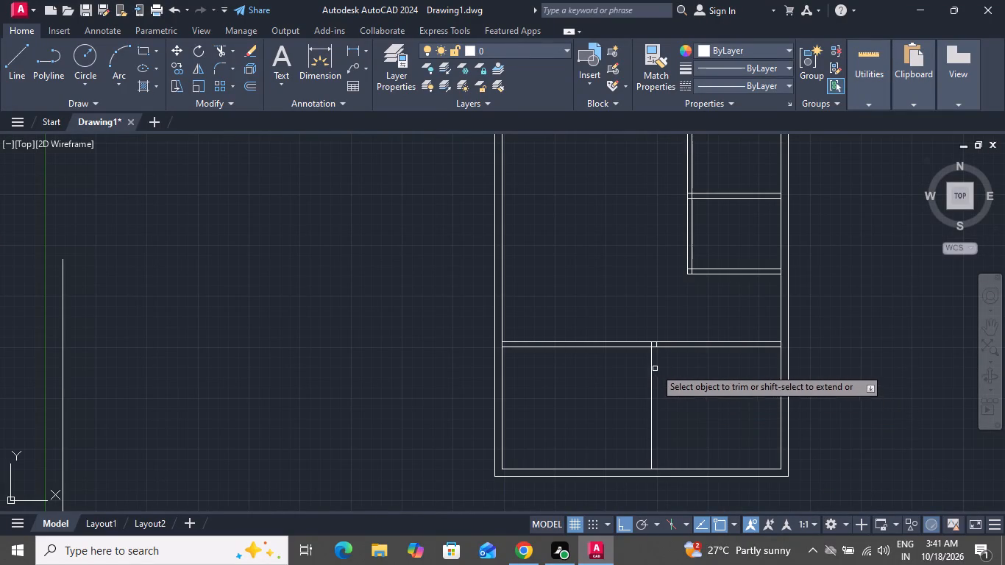
scroll(653, 355, up, 2)
scroll(653, 355, down, 1)
scroll(653, 355, up, 1)
double_click(651, 330)
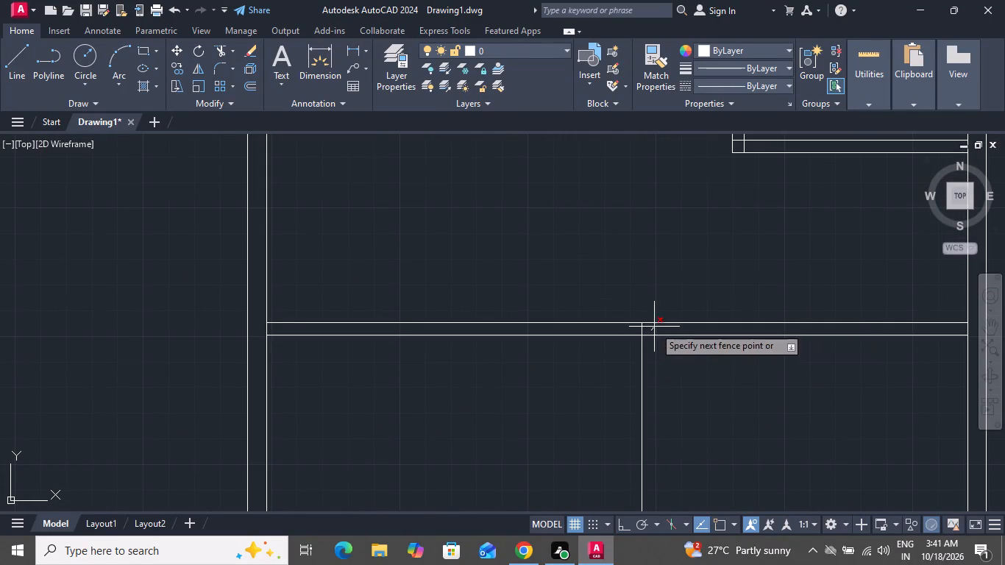
right_drag(670, 354, 661, 361)
click(680, 170)
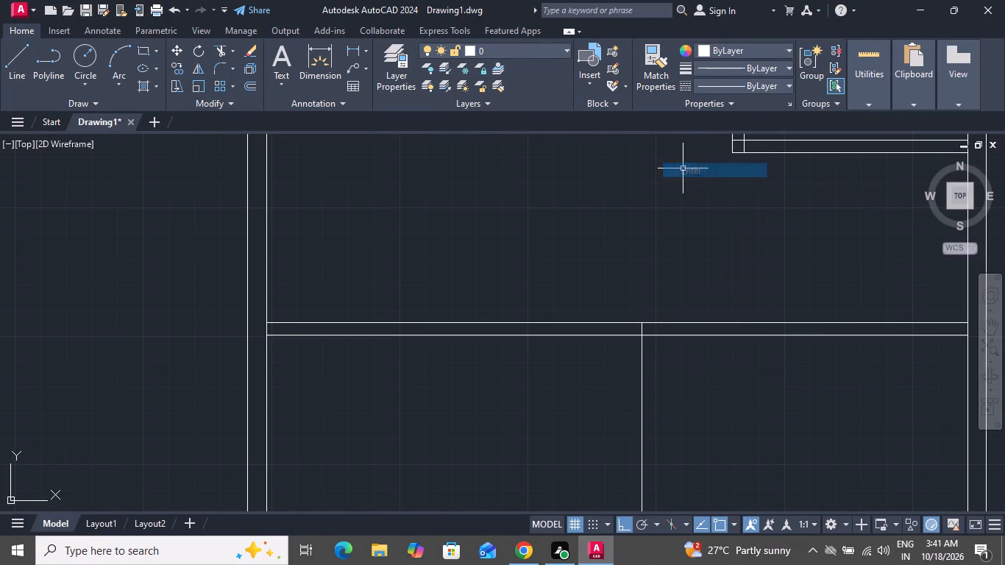
Offset the remaining vertical partition line between the lower rooms 9" toward the right outer wall.
text(O 9)
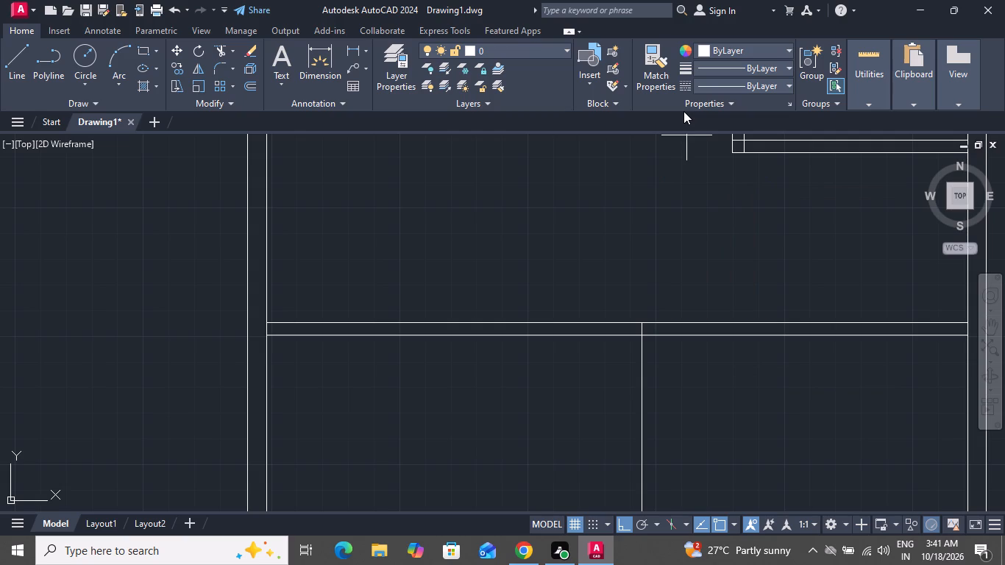
key(shift+quotedbl)
key(Return)
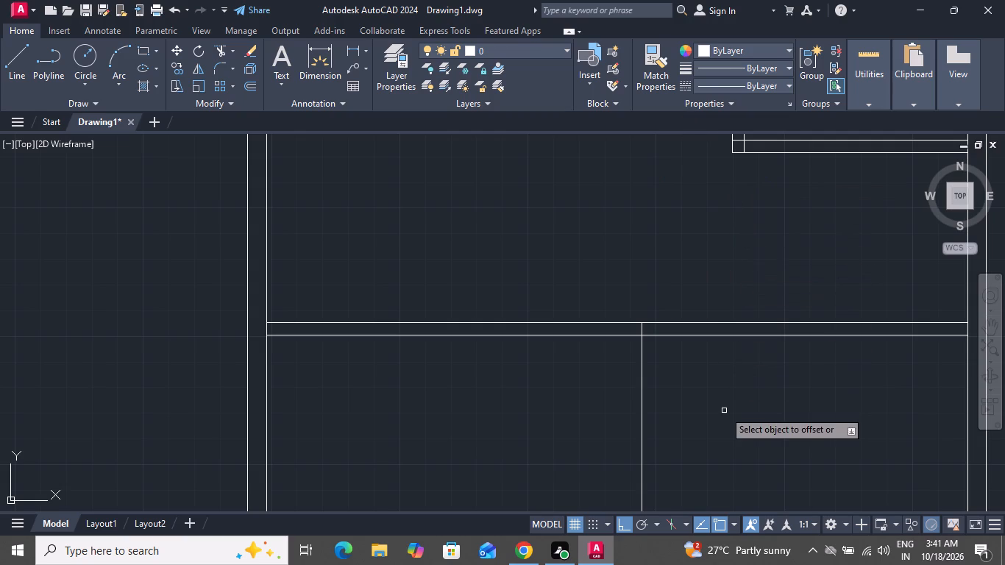
click(642, 399)
click(692, 404)
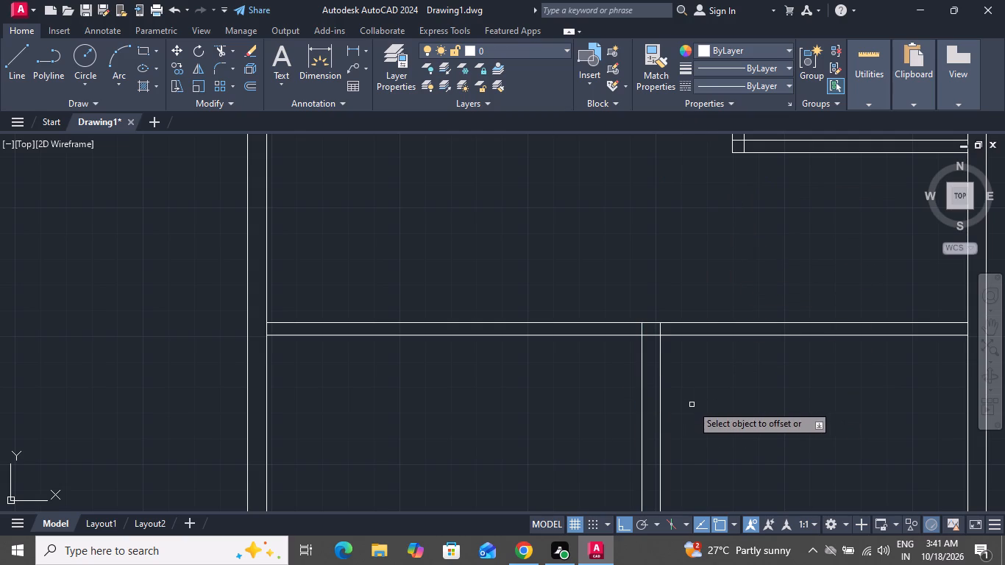
right_drag(692, 405, 678, 409)
click(725, 282)
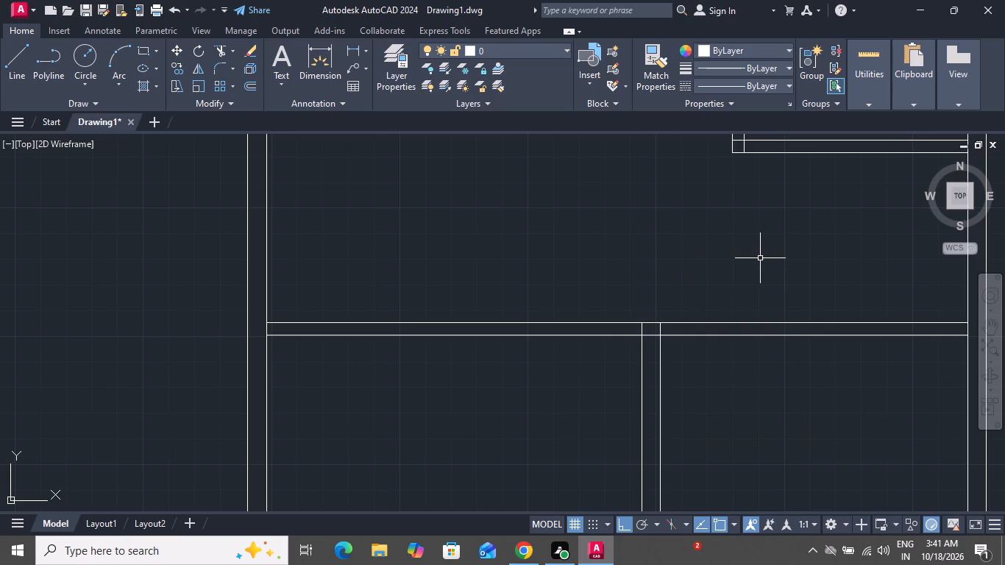
Offset the bottom outer wall's inner line 9' upward using the Through option.
scroll(754, 266, down, 1)
scroll(752, 269, up, 1)
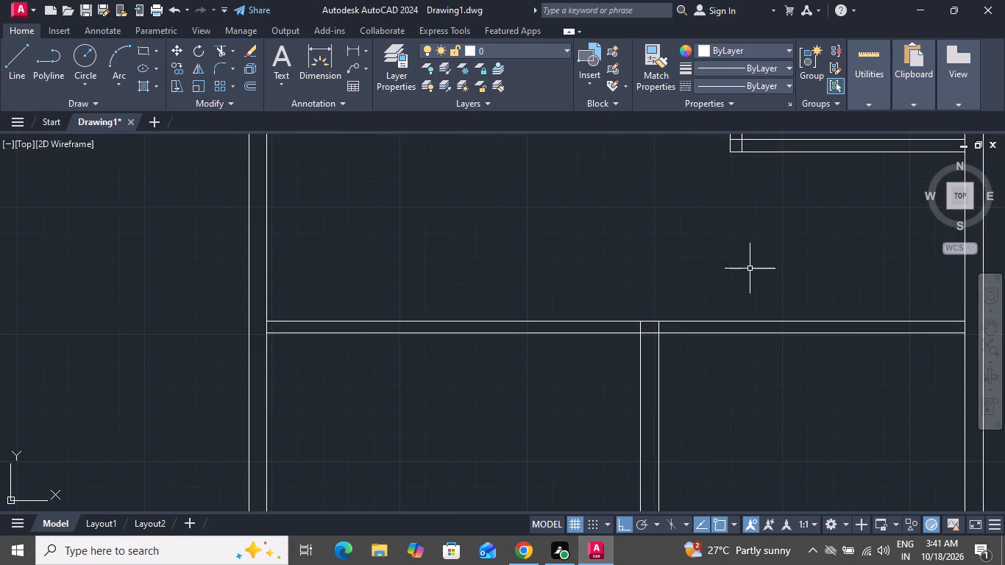
scroll(750, 269, down, 1)
text(O T)
key(space)
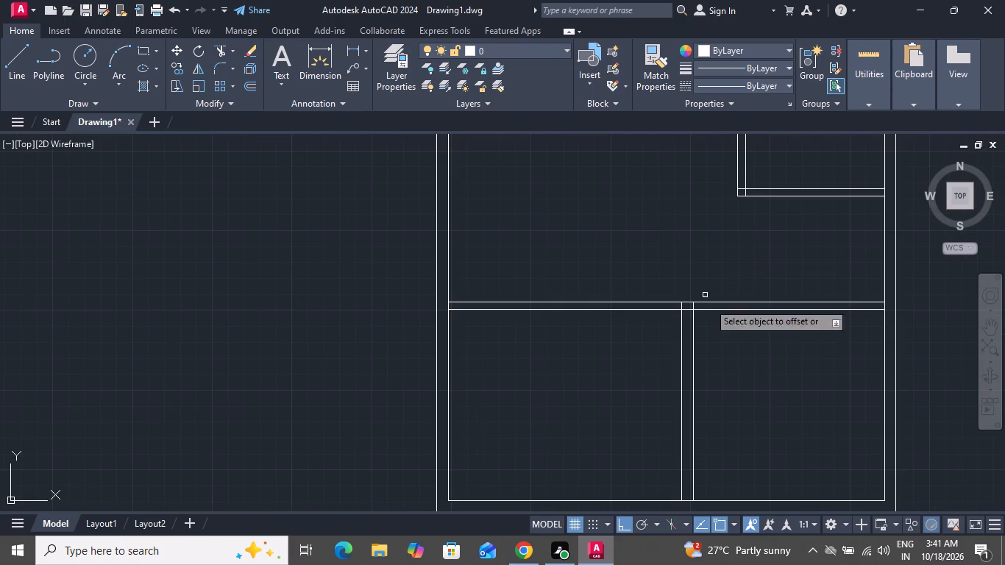
click(813, 502)
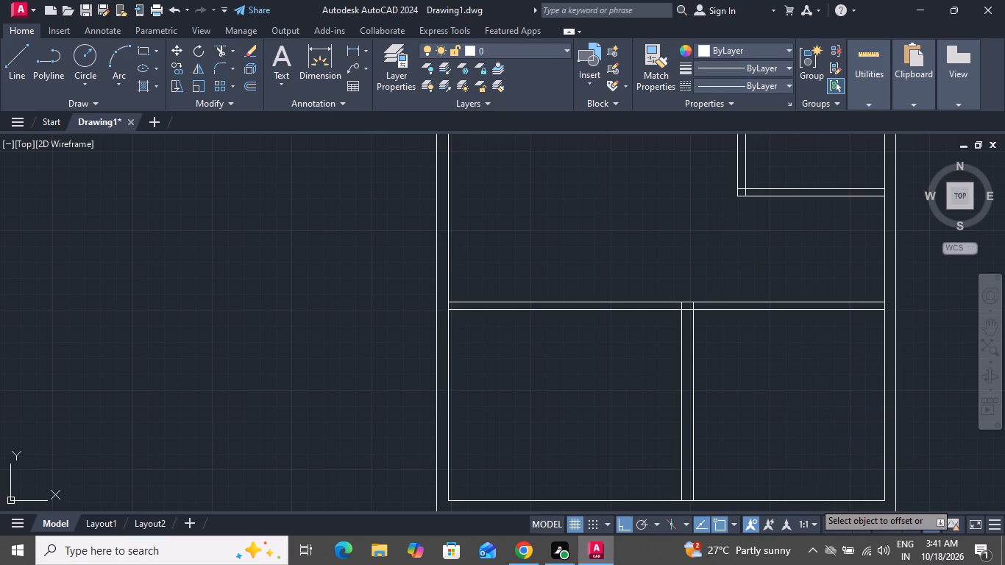
key(9)
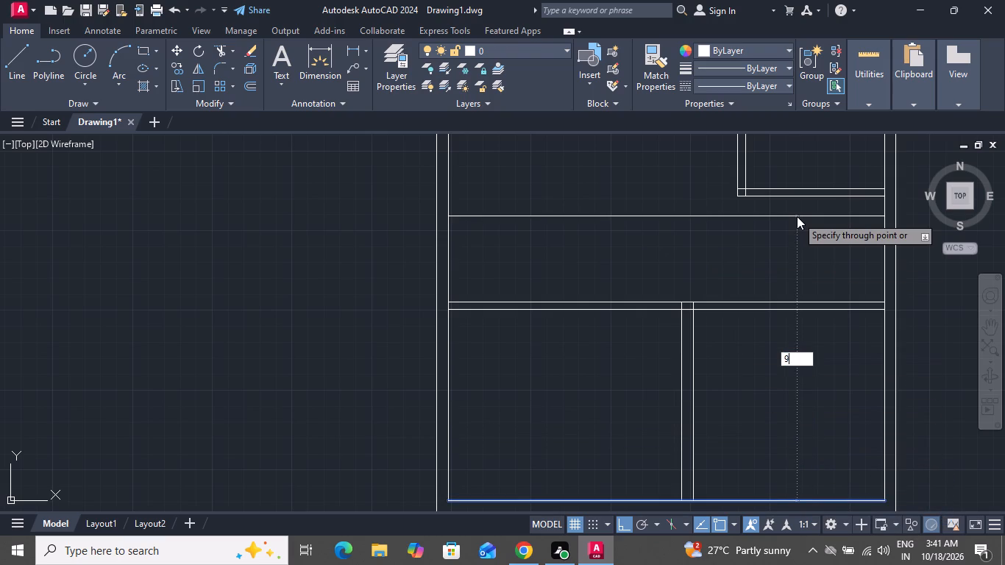
key(apostrophe)
key(Return)
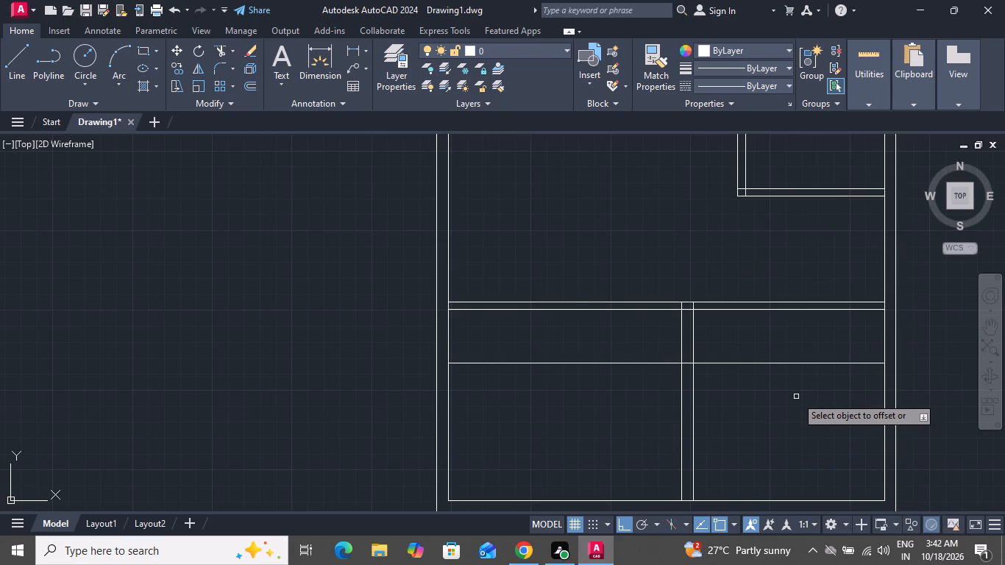
Offset the new horizontal line above the bottom wall 6" upward to form a second cross partition.
click(764, 361)
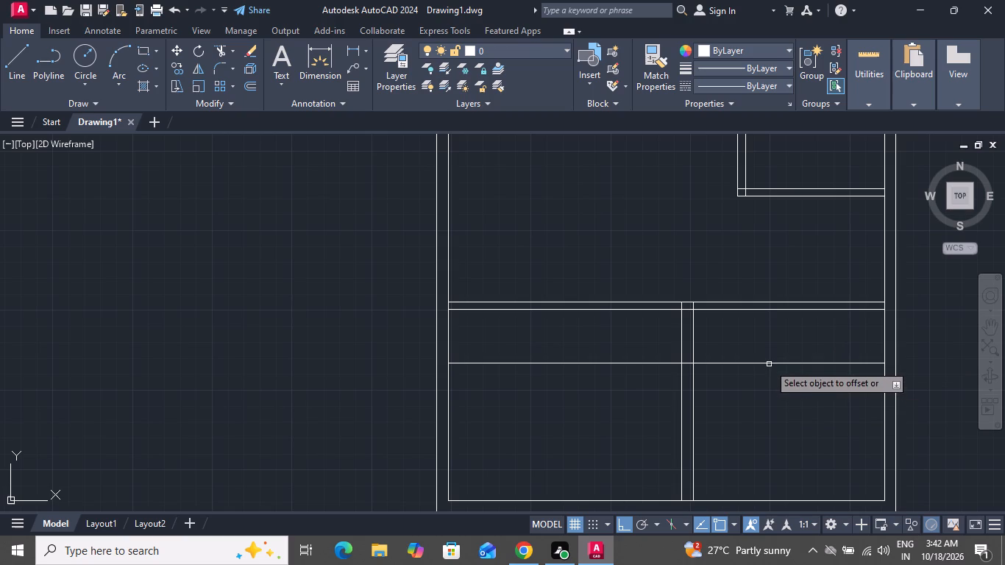
click(769, 364)
key(6)
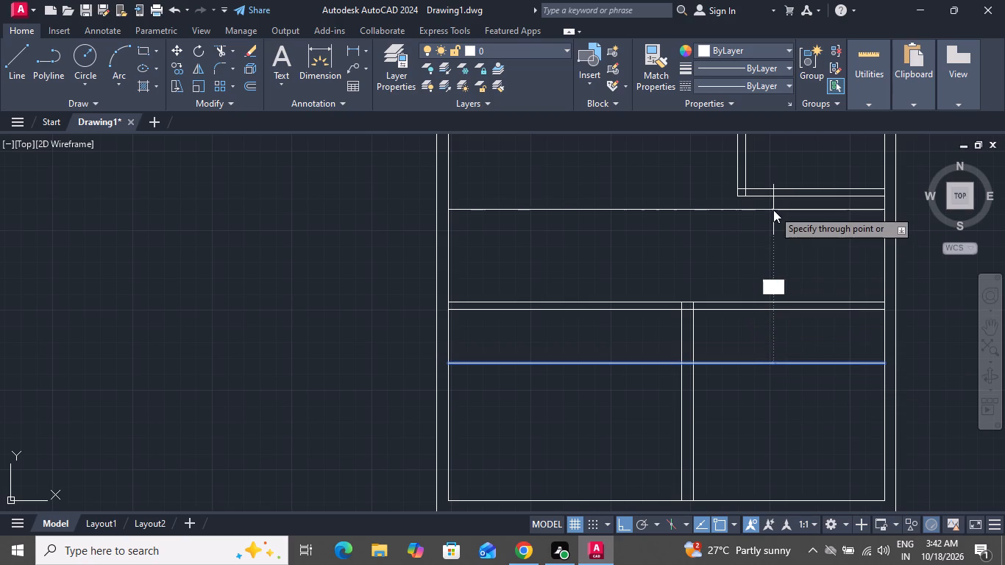
key(shift+quotedbl)
key(Return)
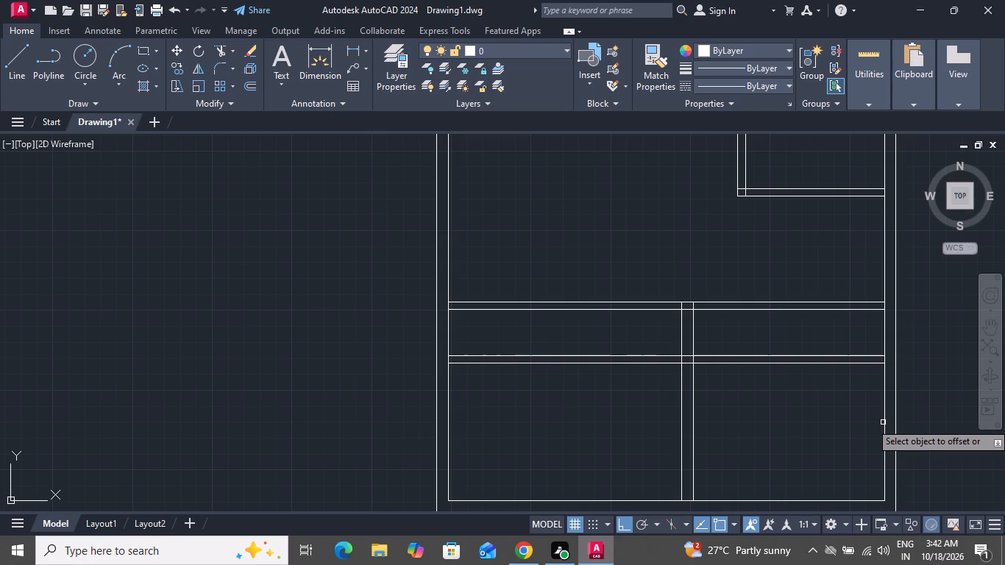
Offset the right outer wall's inner line 15' toward the inside of the plan.
click(883, 422)
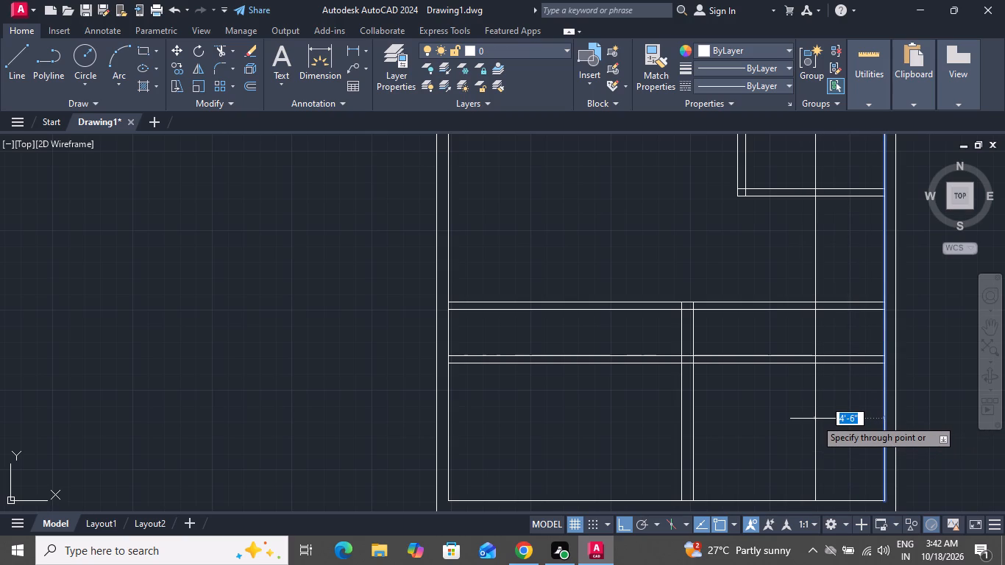
key(1)
text(5')
key(Return)
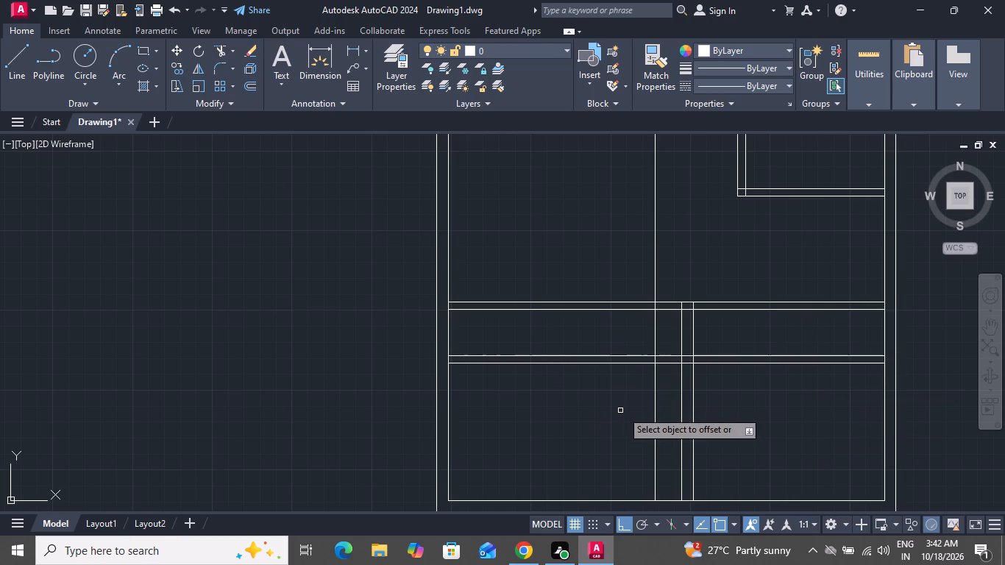
Offset the new full-height vertical line 9" toward the left outer wall and finish offsetting.
scroll(653, 415, down, 2)
click(653, 415)
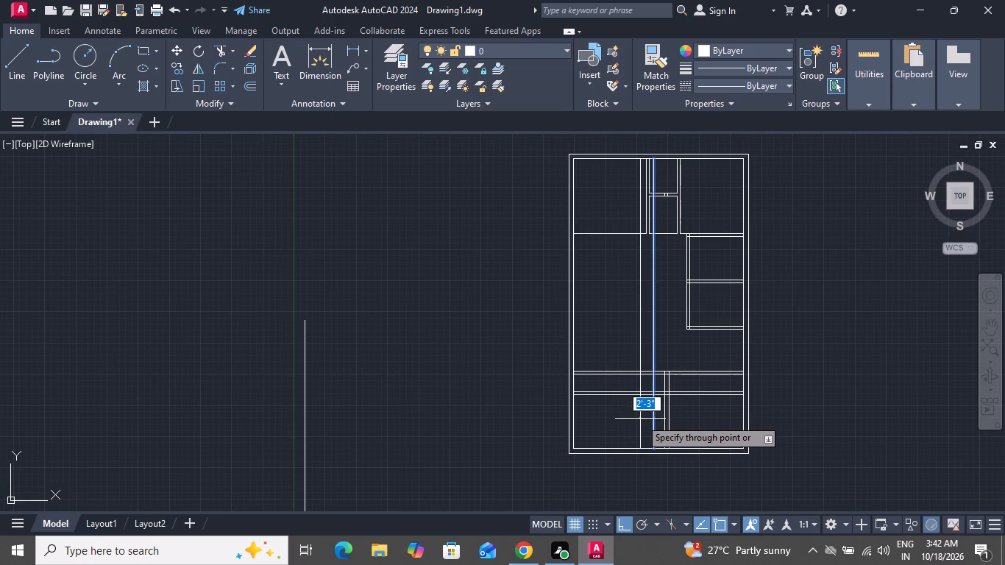
key(9)
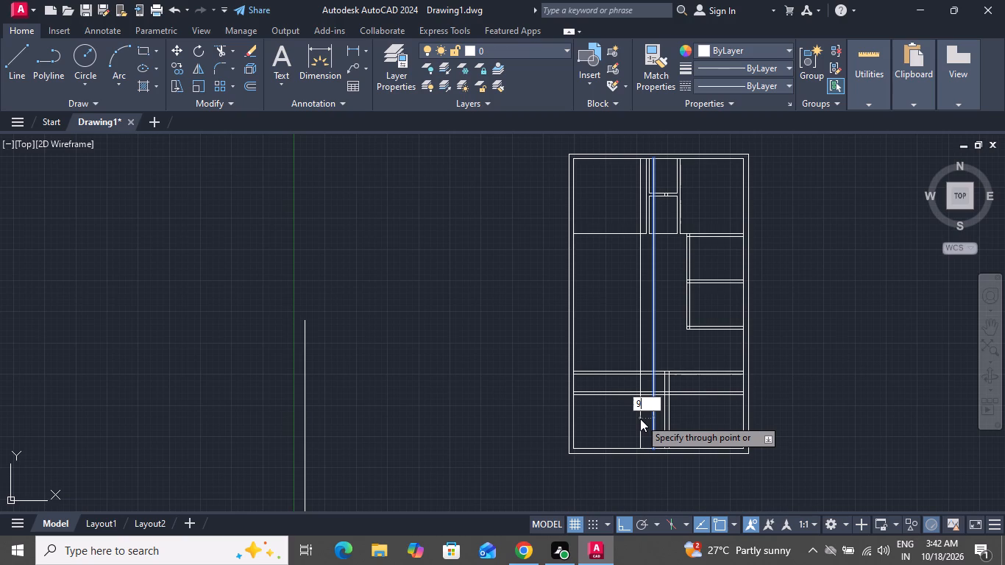
key(shift+quotedbl)
key(Return)
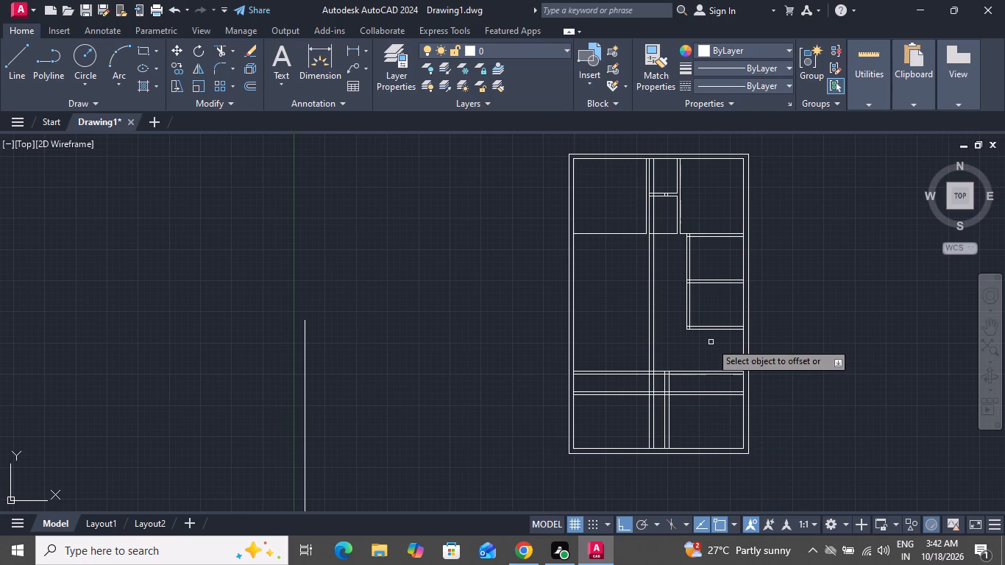
right_click(711, 357)
click(745, 378)
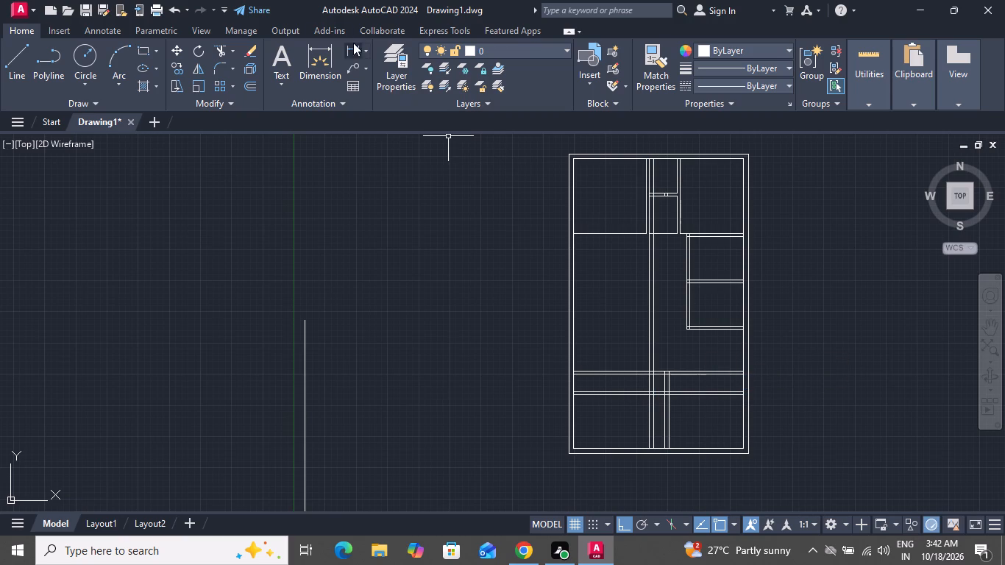
Trim the old vertical partition lines below the lower cross partition and the new vertical pair above the upper cross partition.
click(222, 46)
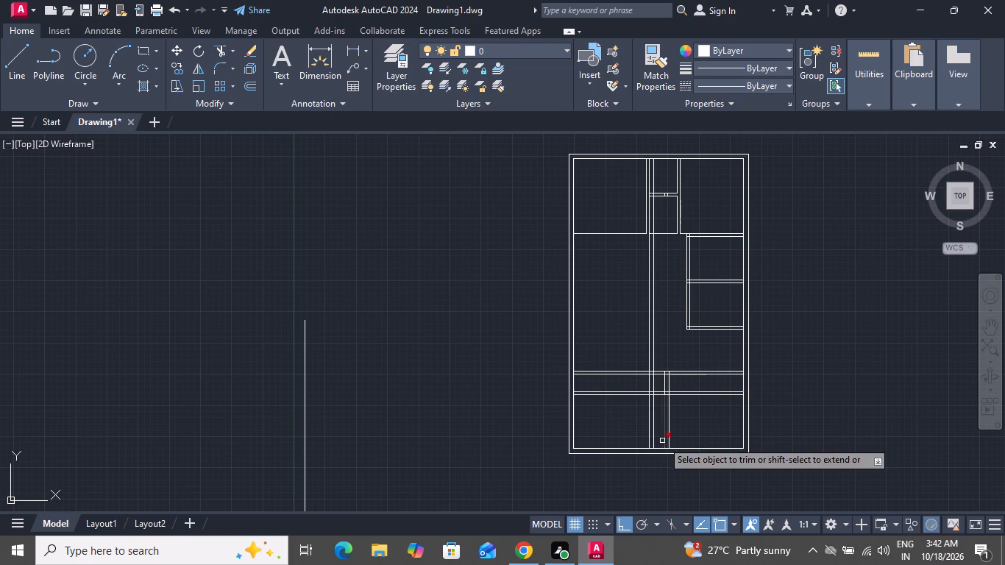
scroll(667, 423, up, 2)
click(639, 406)
click(686, 383)
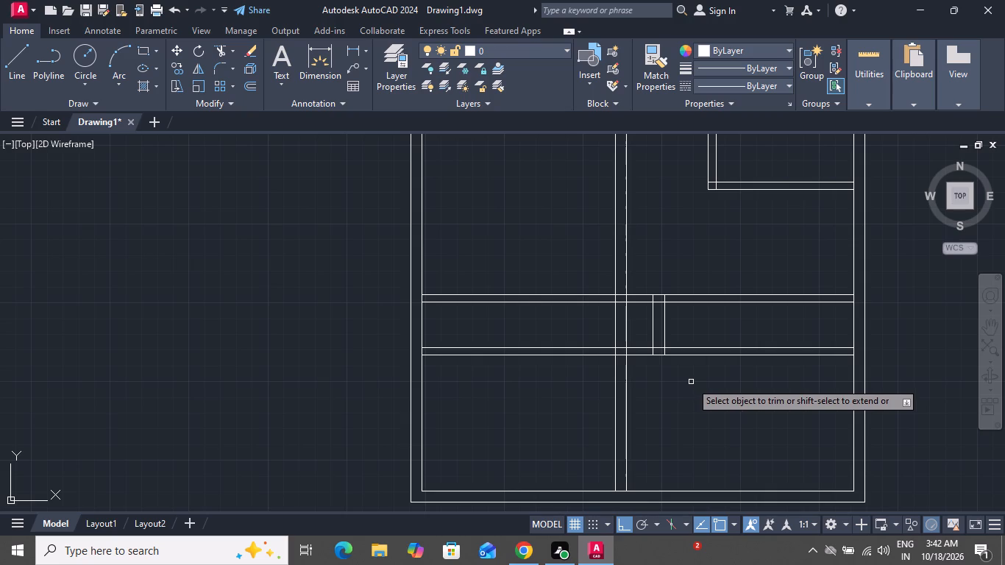
click(630, 221)
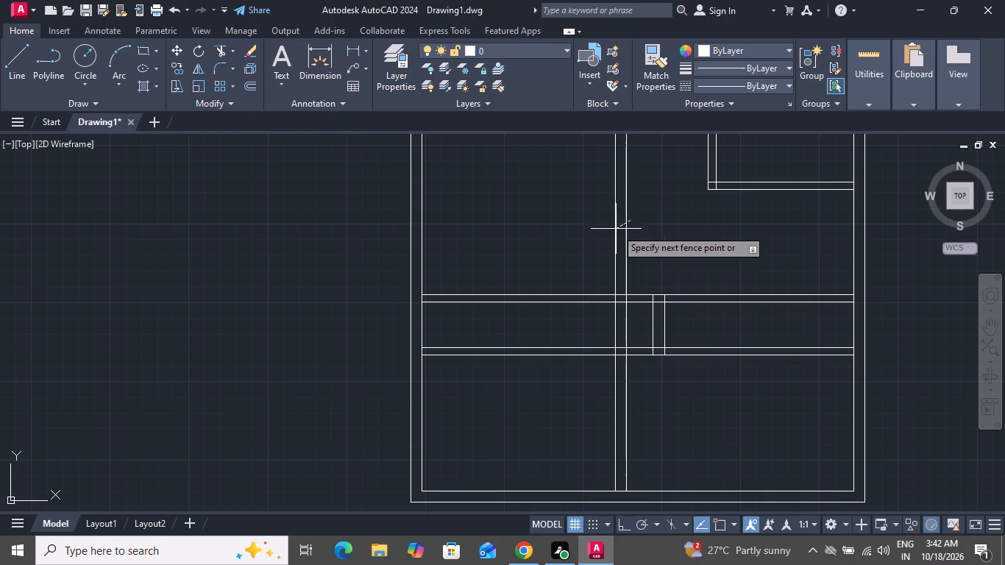
click(608, 235)
scroll(619, 387, down, 2)
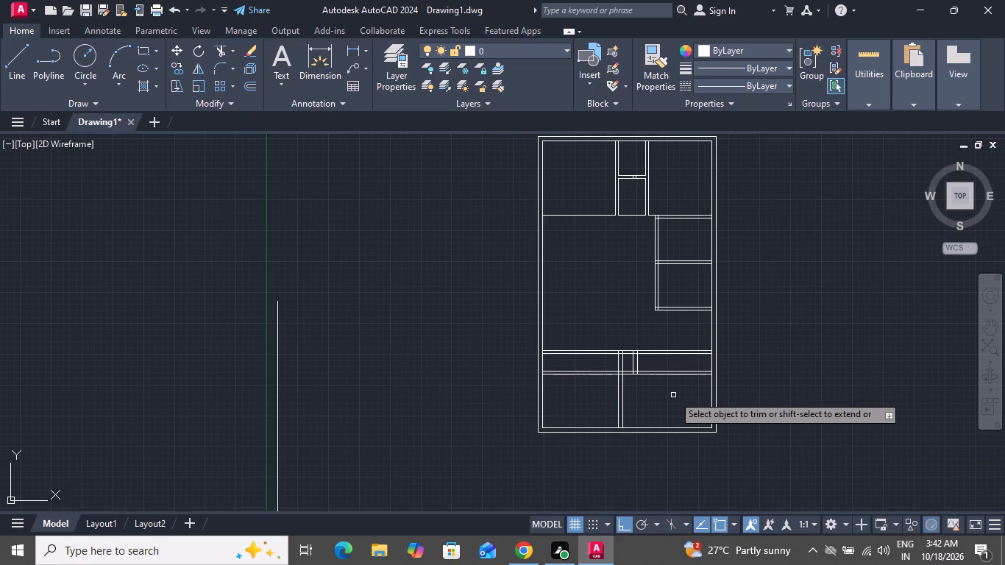
right_click(673, 396)
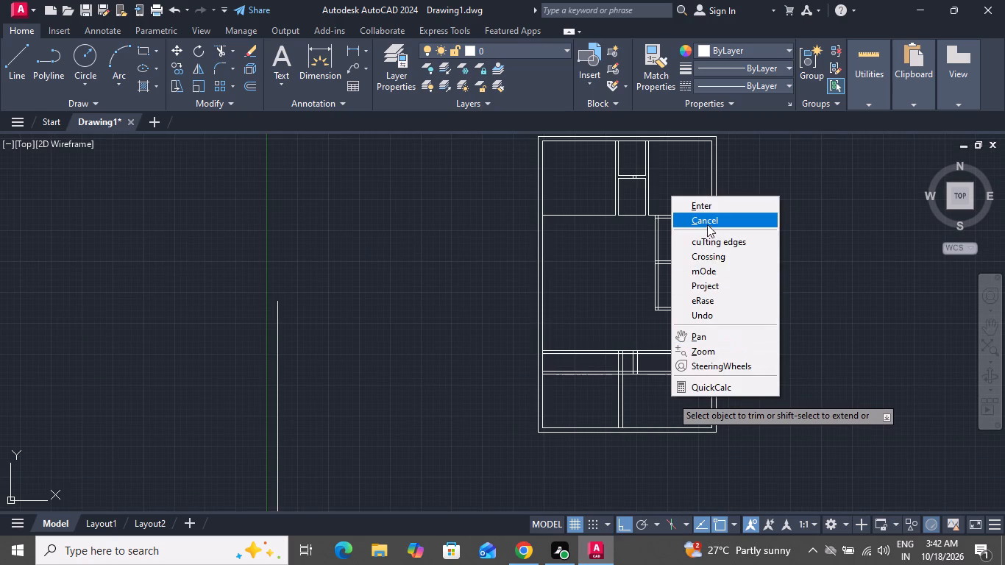
click(707, 224)
Add a linear dimension from the bottom wall's inner corner up to the lower cross partition, placed outside the right outer wall.
click(351, 46)
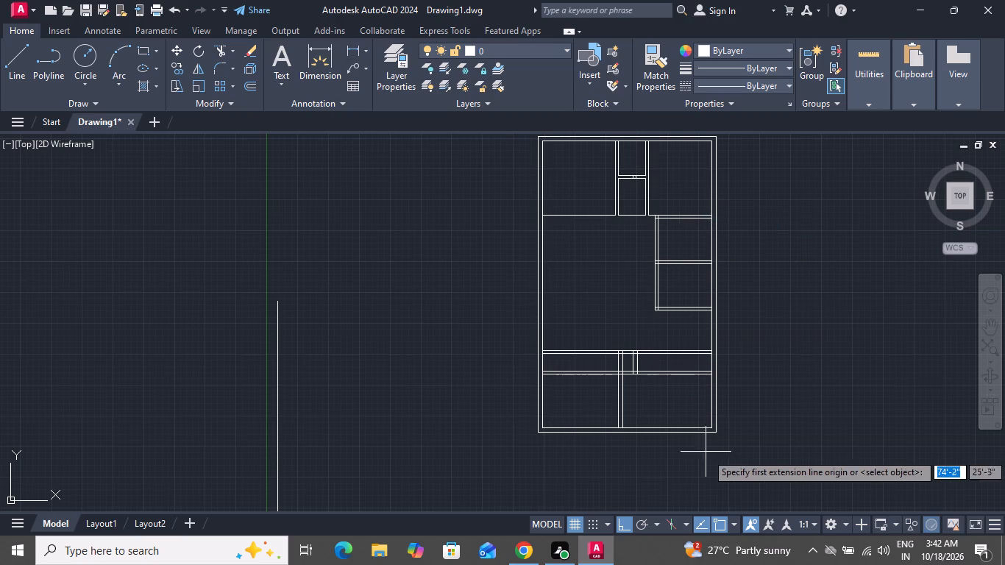
scroll(725, 444, up, 2)
click(679, 405)
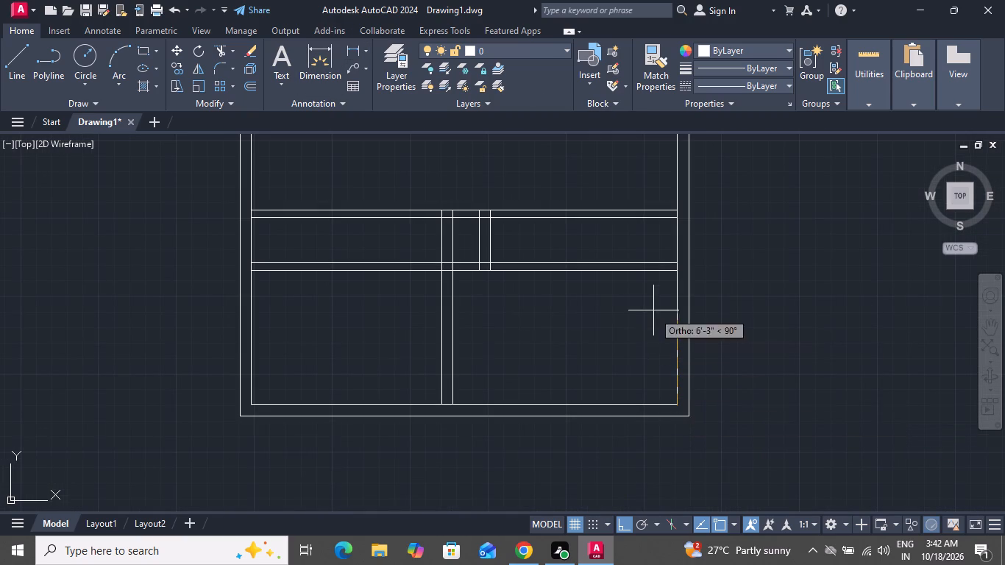
click(675, 268)
click(724, 282)
Examine the value of the new linear dimension beside the lower right room.
scroll(731, 316, up, 1)
scroll(731, 316, down, 1)
scroll(734, 329, up, 1)
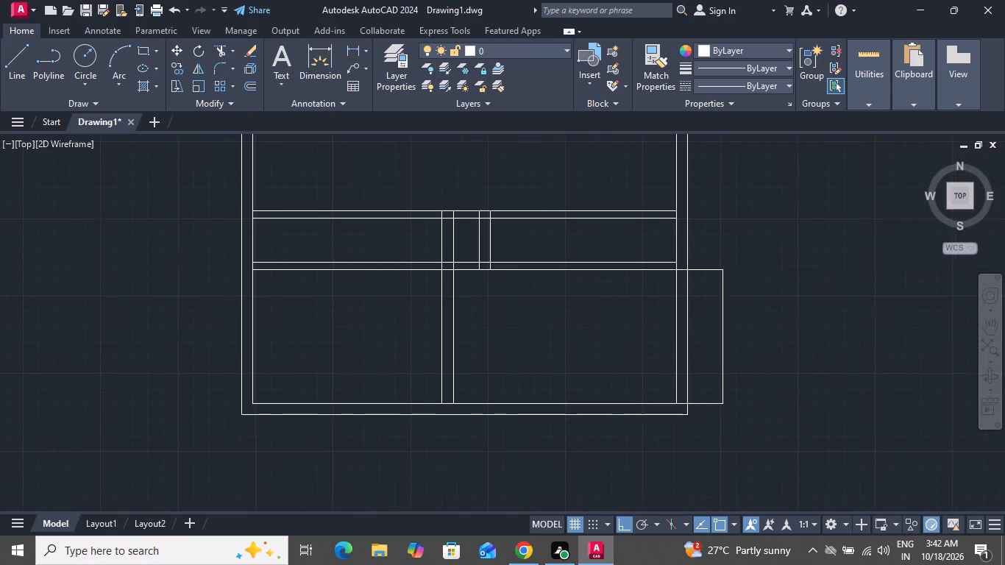
scroll(734, 333, up, 2)
scroll(711, 306, down, 1)
scroll(711, 307, up, 1)
scroll(710, 308, down, 1)
scroll(689, 319, up, 3)
scroll(686, 332, down, 1)
scroll(681, 347, up, 6)
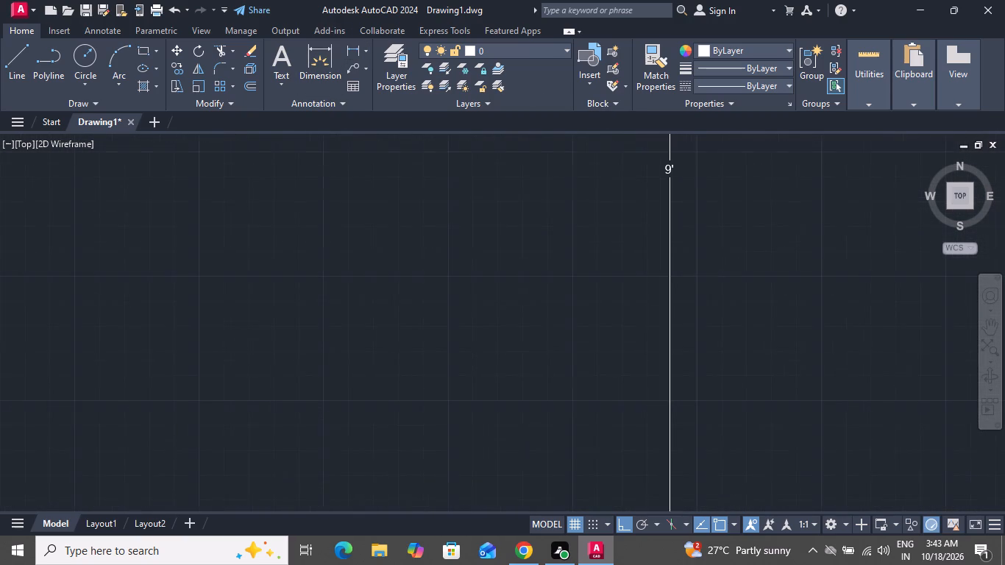
scroll(656, 313, down, 2)
scroll(664, 189, up, 3)
scroll(677, 213, down, 2)
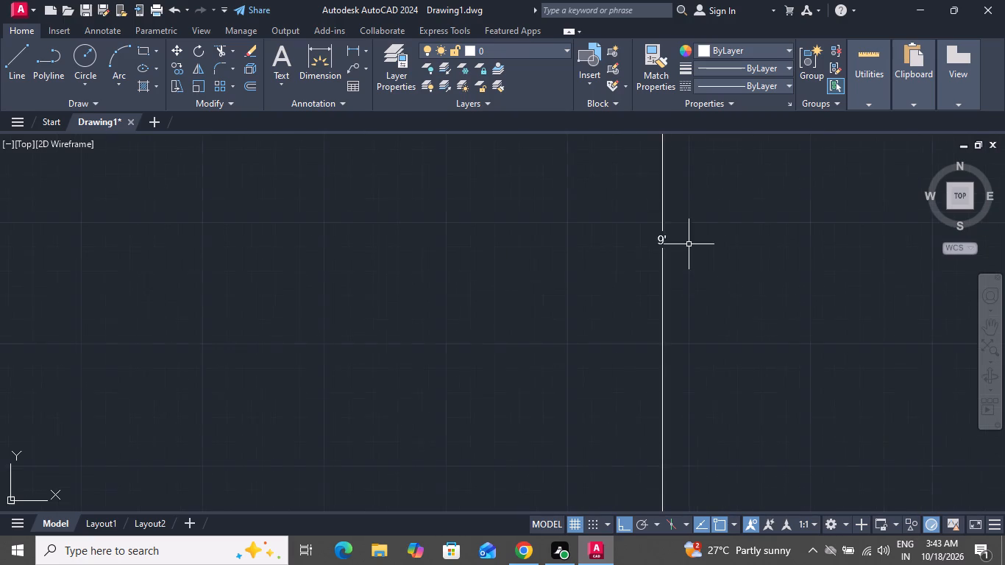
scroll(689, 244, down, 8)
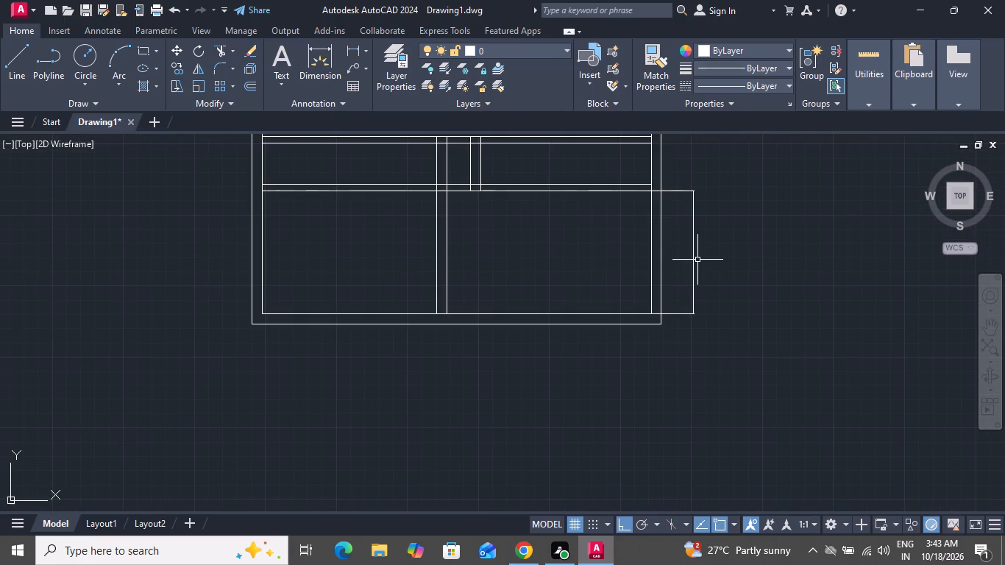
scroll(698, 260, down, 1)
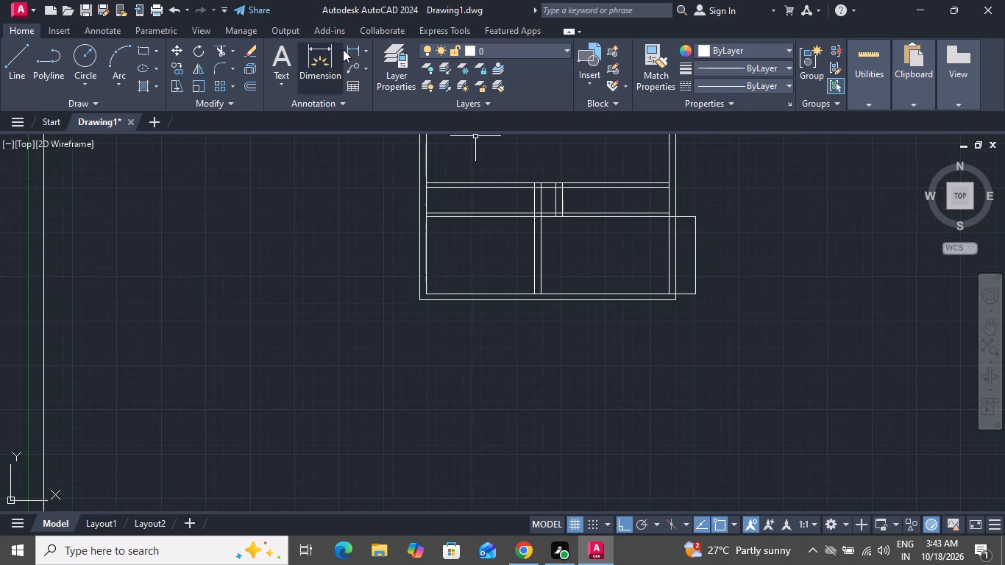
Trim the old vertical partition lines between the upper and lower cross partitions.
click(221, 52)
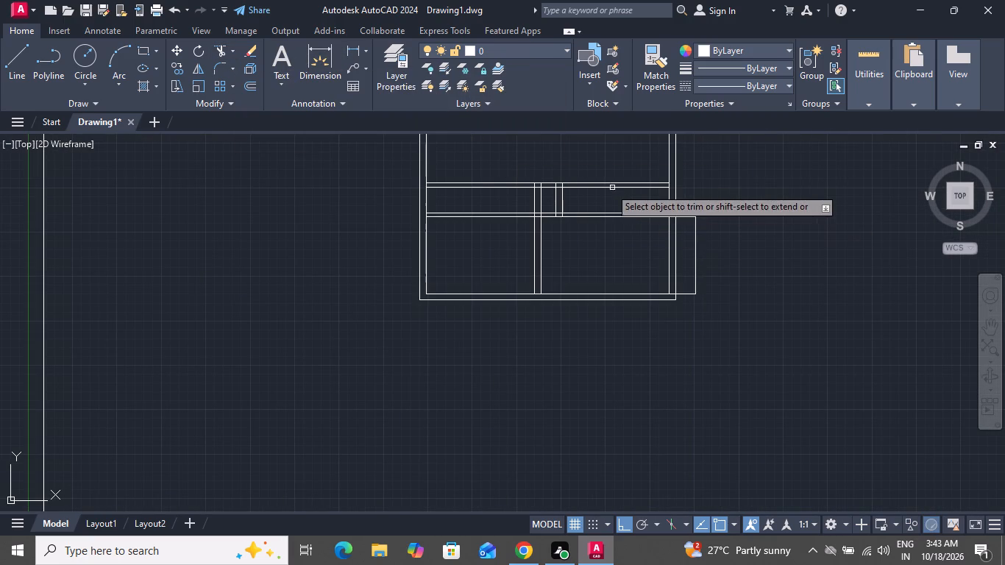
click(604, 191)
click(550, 200)
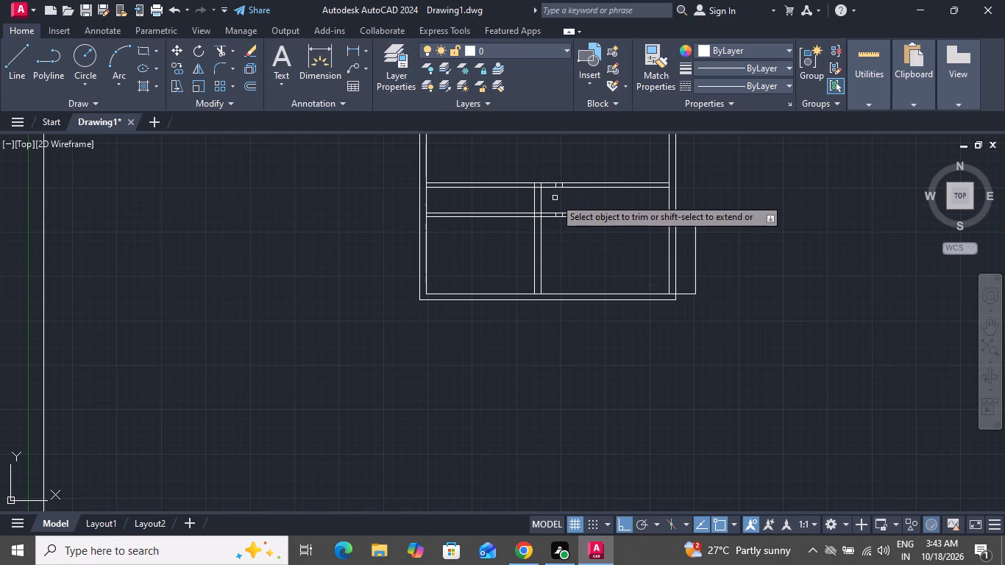
Trim the upper cross partition to the right of the new vertical partition and remove the small leftover rectangle.
click(555, 197)
click(555, 178)
click(590, 172)
click(614, 196)
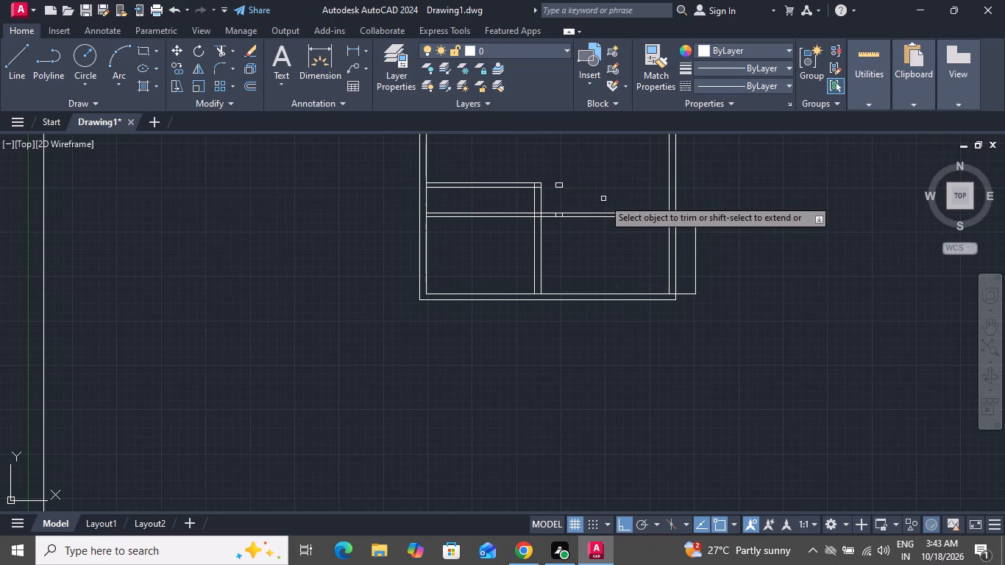
click(559, 185)
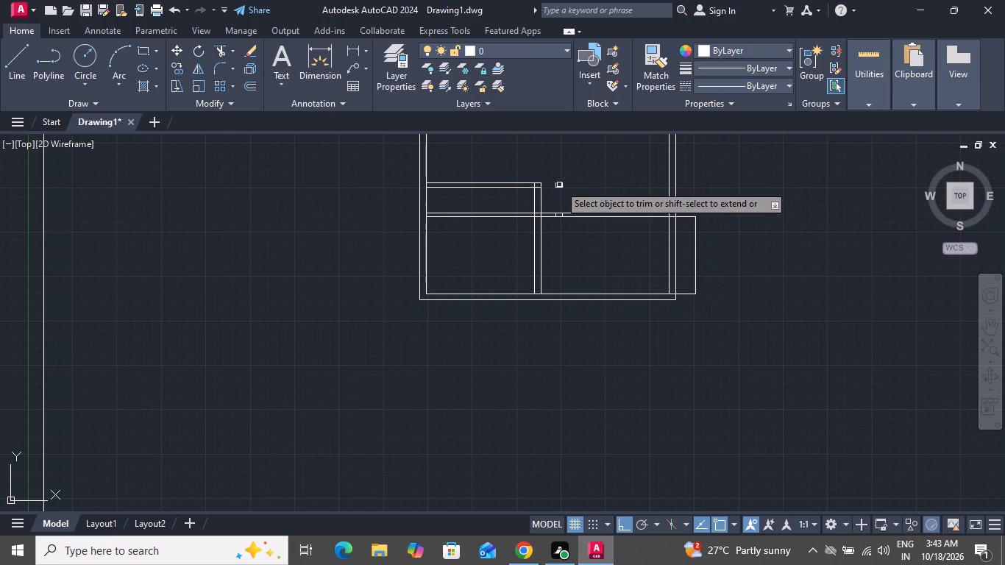
click(561, 189)
click(569, 187)
click(555, 185)
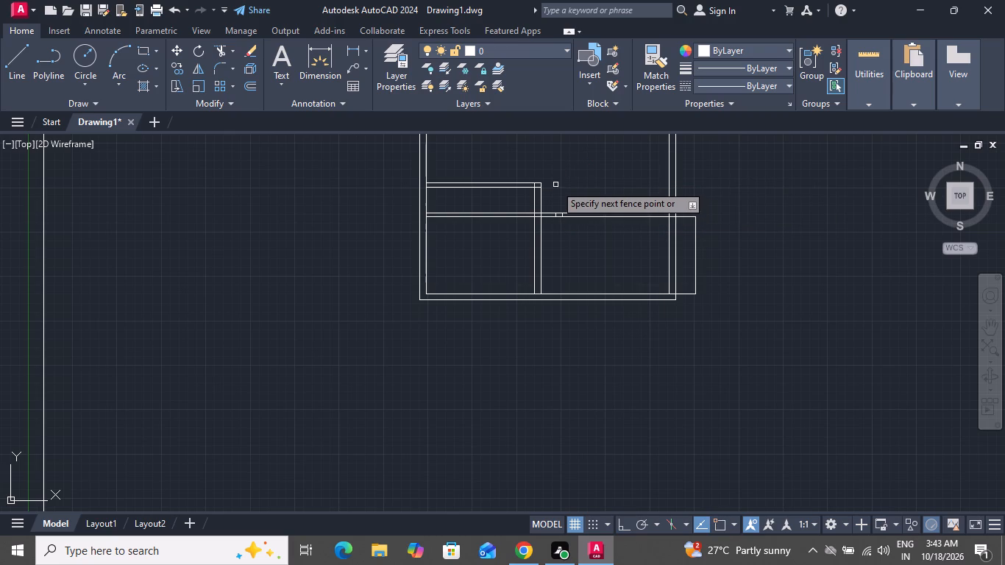
Trim the lower cross partition's two lines to the left of the new vertical partition.
click(505, 197)
click(506, 218)
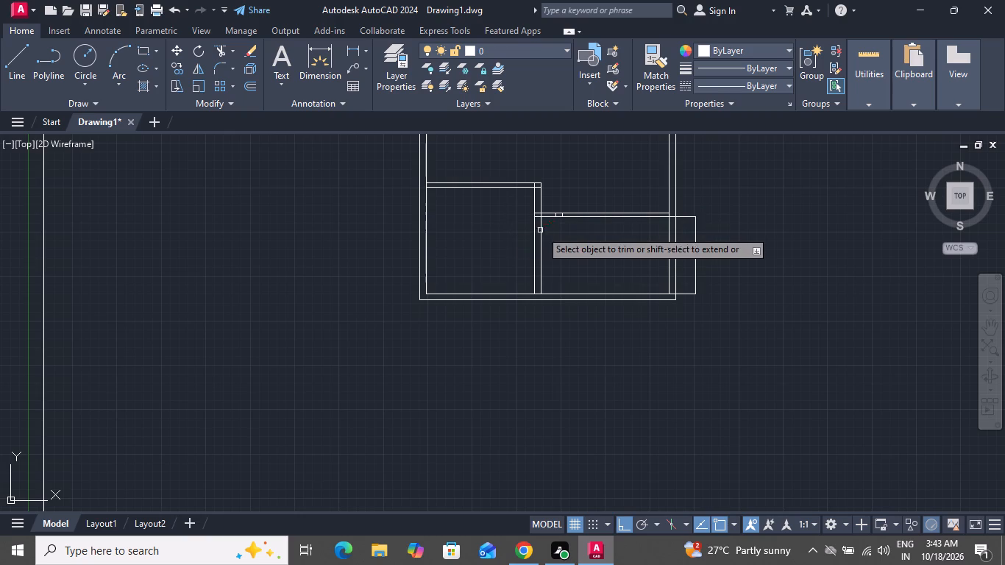
Trim the two leftover vertical stubs inside the lower cross partition.
scroll(571, 222, up, 3)
scroll(561, 213, down, 1)
scroll(560, 213, up, 4)
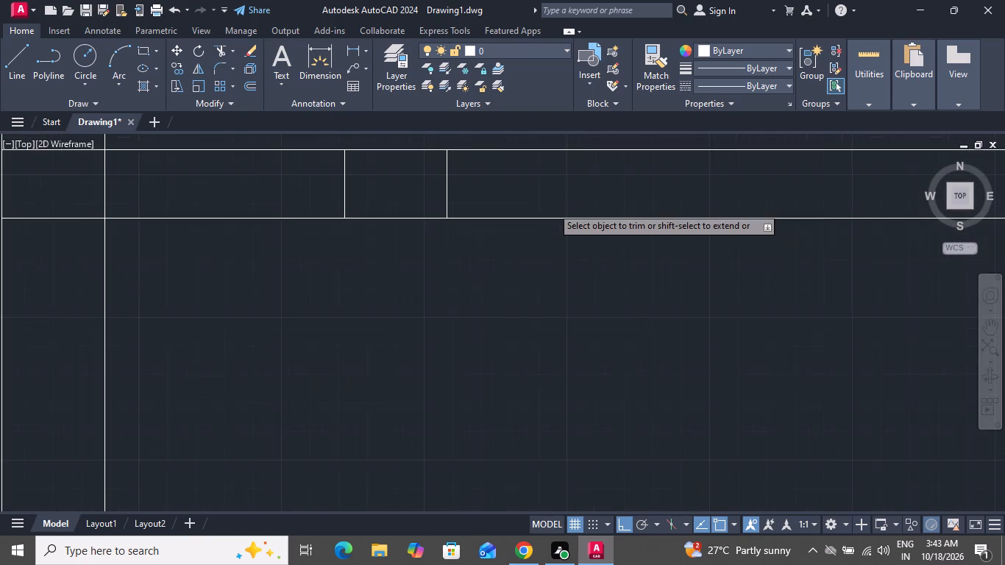
click(541, 203)
click(336, 177)
Trim the overlapping segments where the new vertical partition meets the lower cross partition and the upper cross partition's end corner.
scroll(492, 284, down, 2)
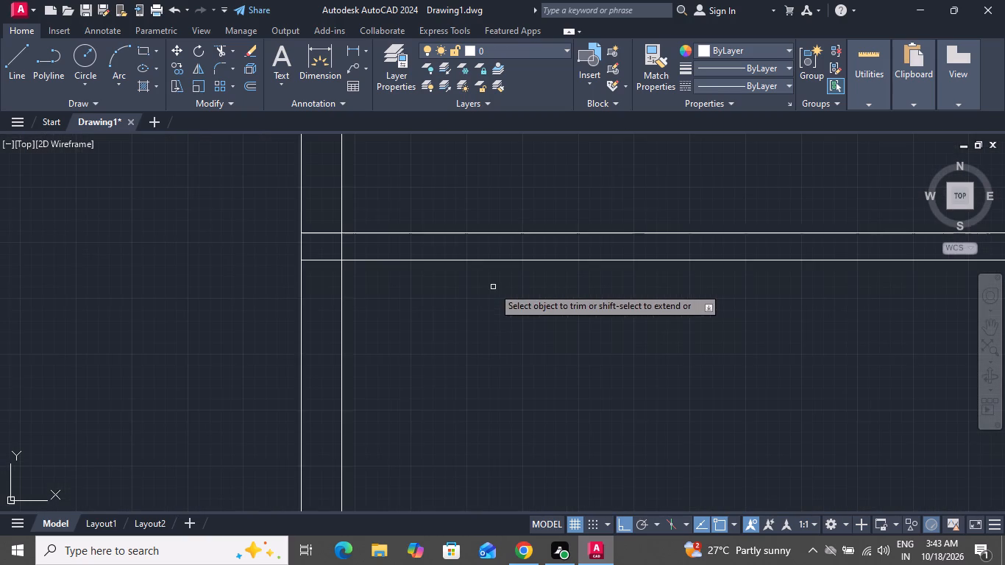
scroll(496, 304, down, 1)
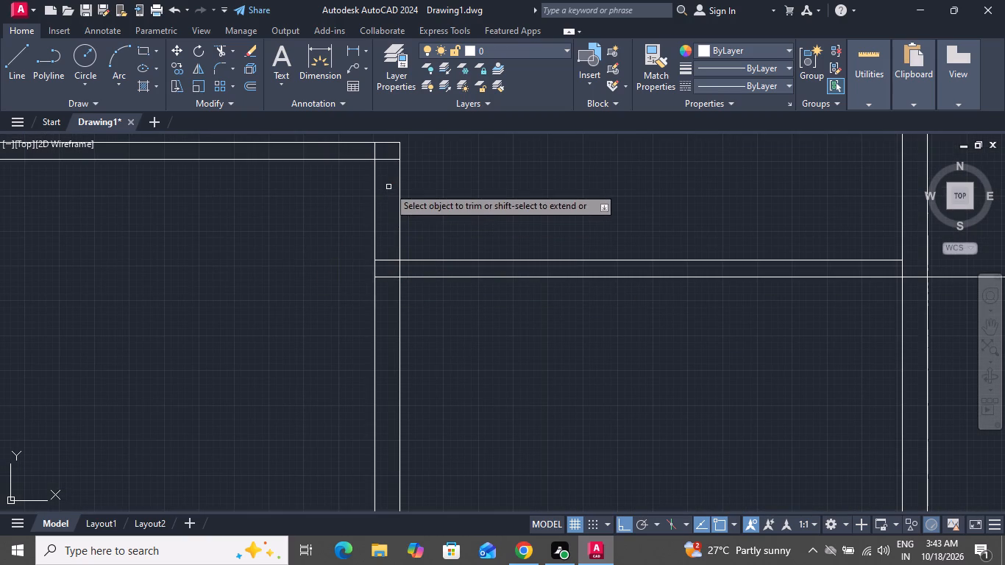
click(393, 213)
click(390, 301)
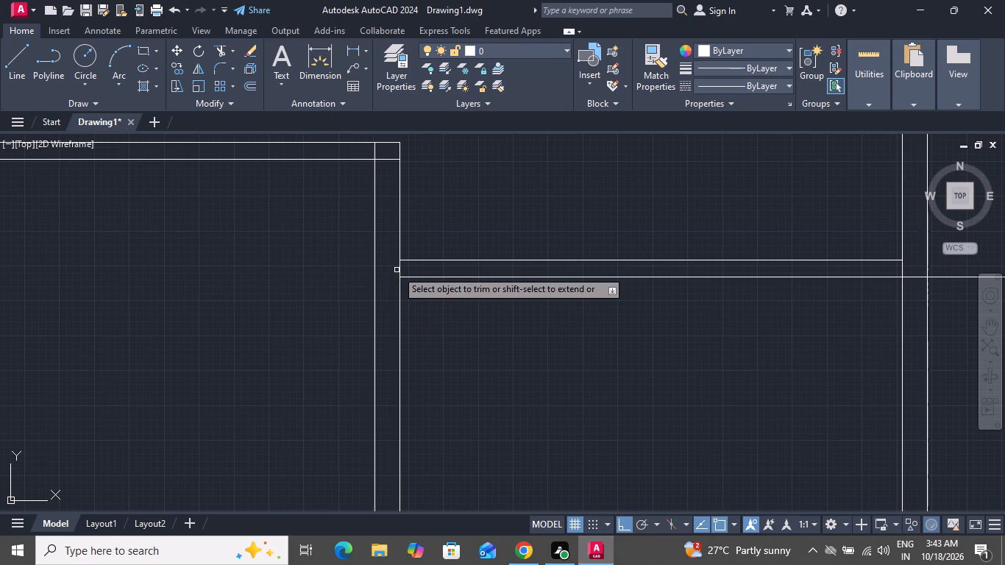
click(398, 269)
click(388, 161)
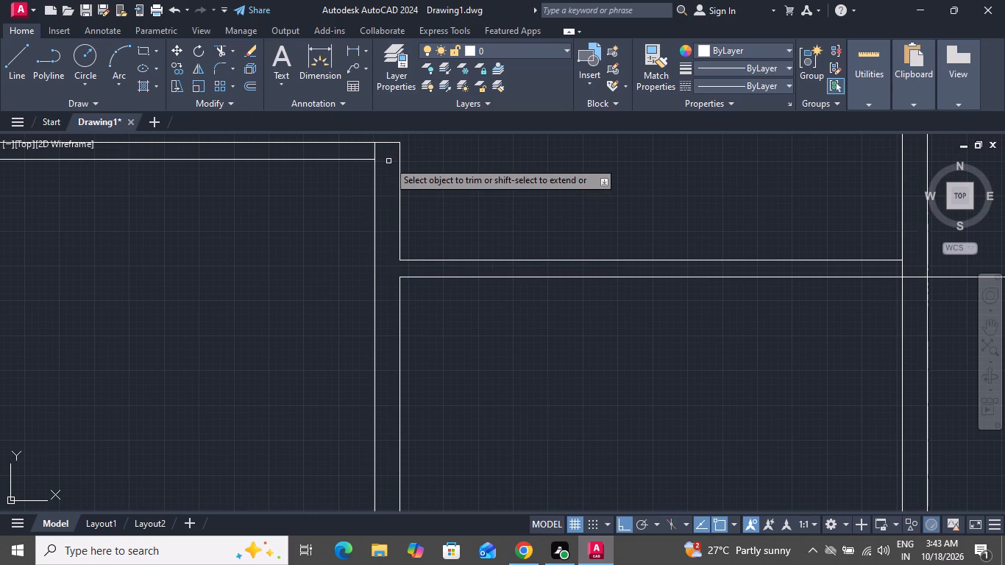
click(374, 149)
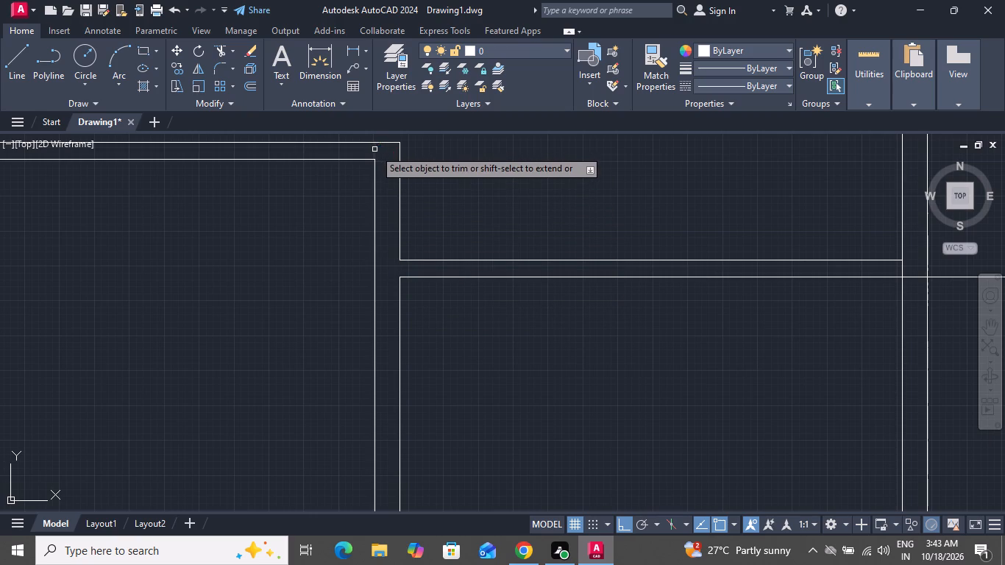
Trim the two leftover vertical stubs inside the short cross partition between the two small upper-middle rooms.
scroll(511, 272, down, 1)
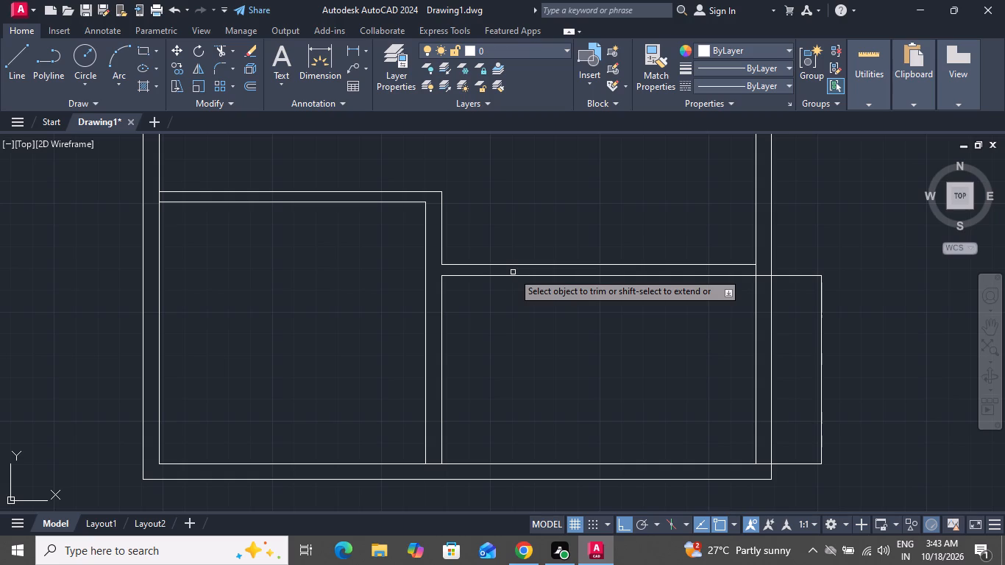
scroll(513, 272, down, 2)
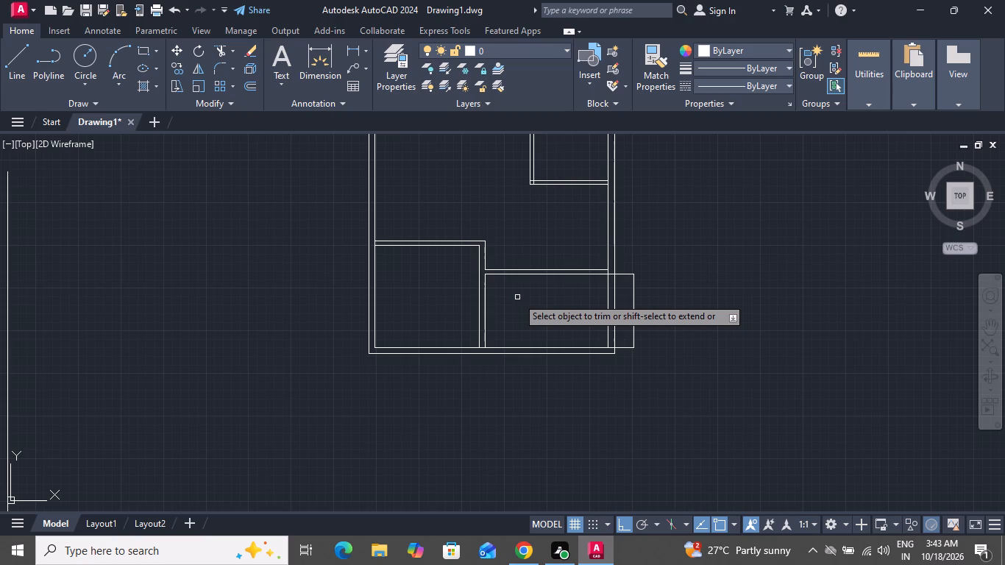
scroll(517, 297, down, 1)
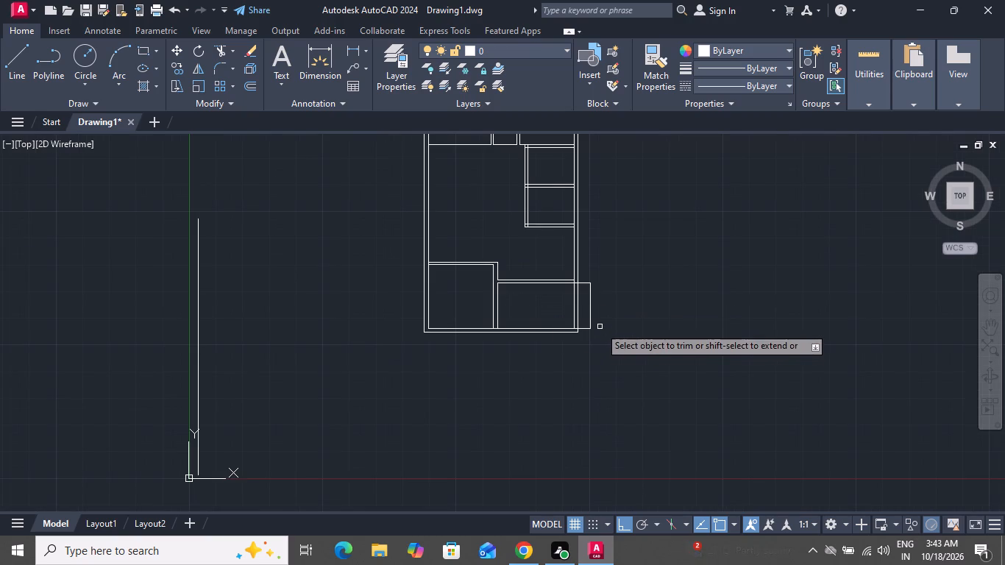
scroll(514, 273, down, 1)
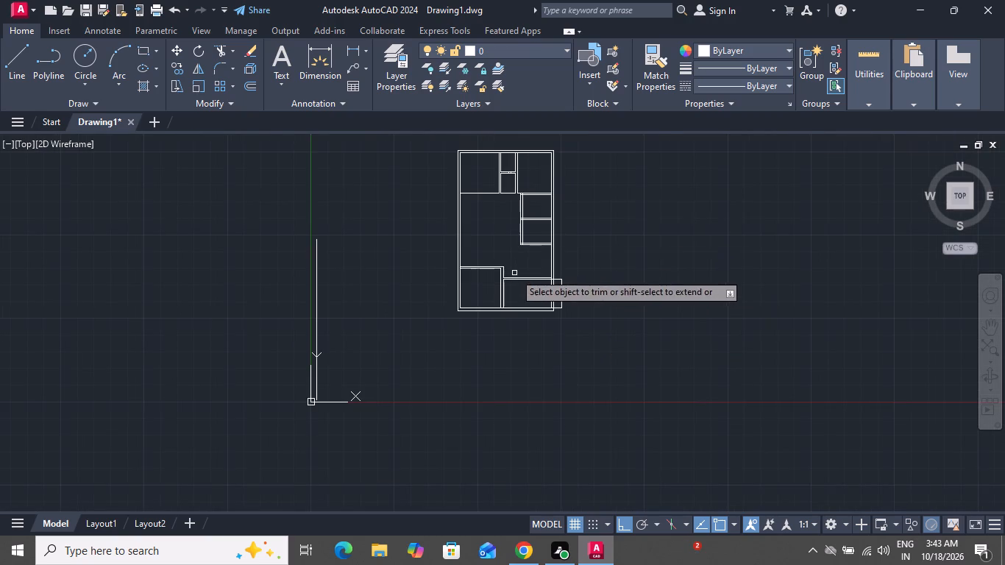
scroll(525, 166, up, 3)
scroll(473, 198, down, 1)
scroll(466, 198, up, 3)
scroll(466, 198, down, 1)
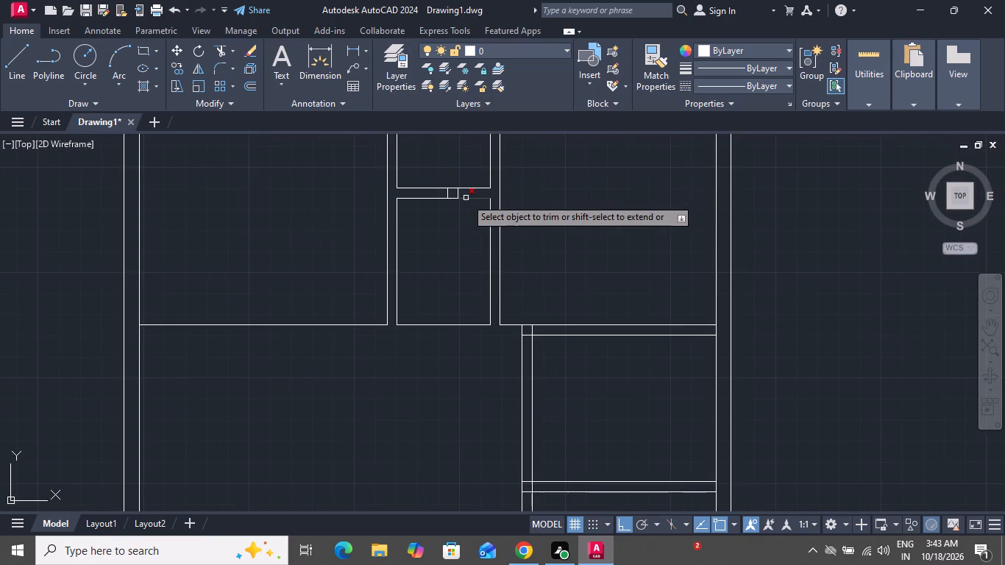
scroll(466, 198, up, 1)
click(463, 188)
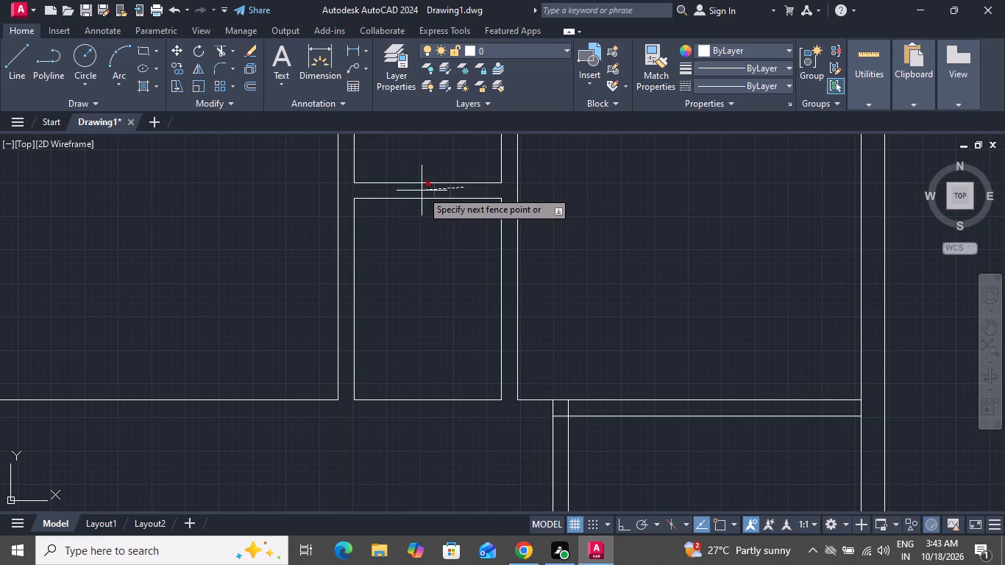
click(422, 191)
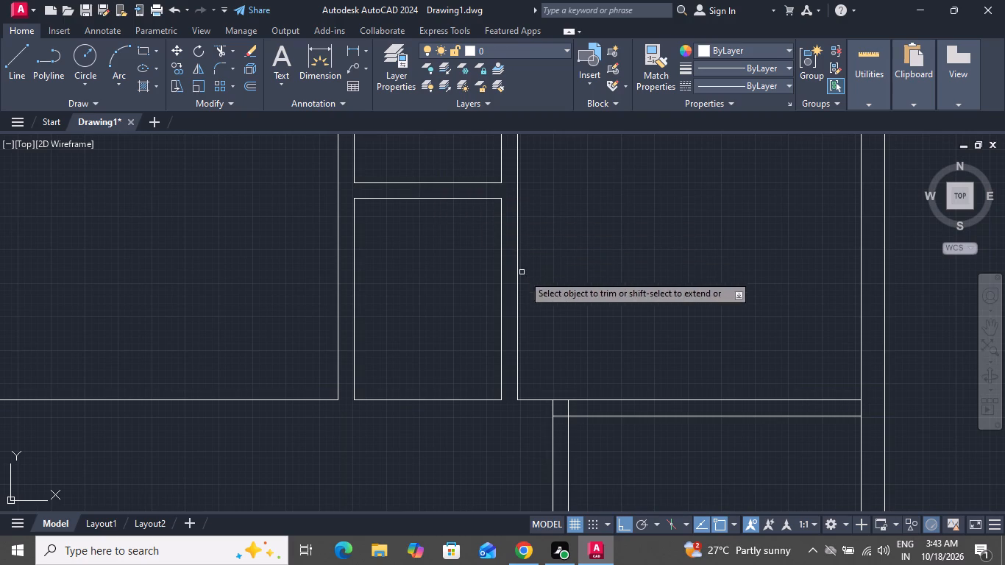
Trim the overlapping segments at both ends of the cross partition between the upper-right room and the room below it.
scroll(564, 421, up, 1)
scroll(564, 421, down, 1)
scroll(564, 421, up, 1)
click(563, 421)
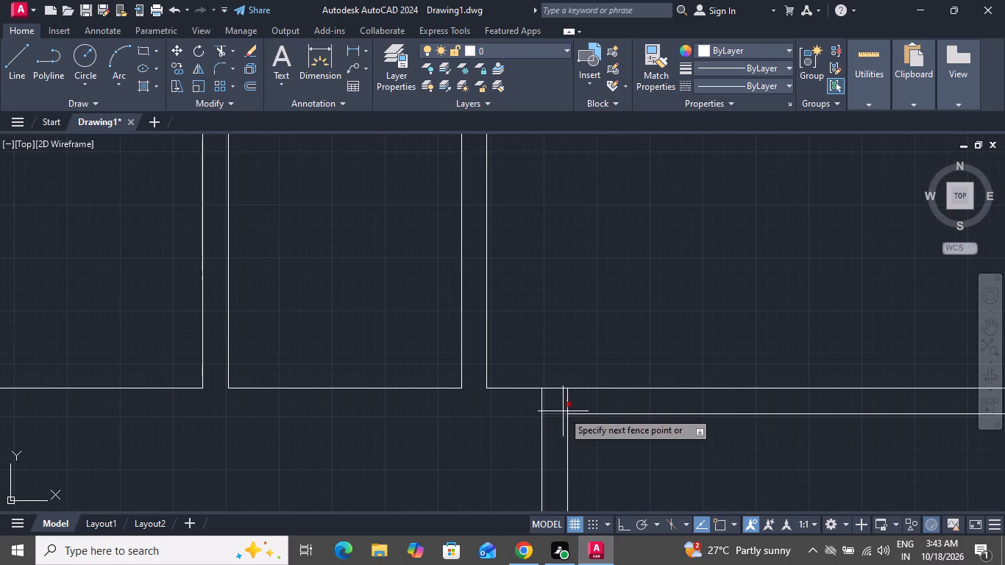
double_click(560, 405)
click(573, 397)
scroll(571, 397, down, 2)
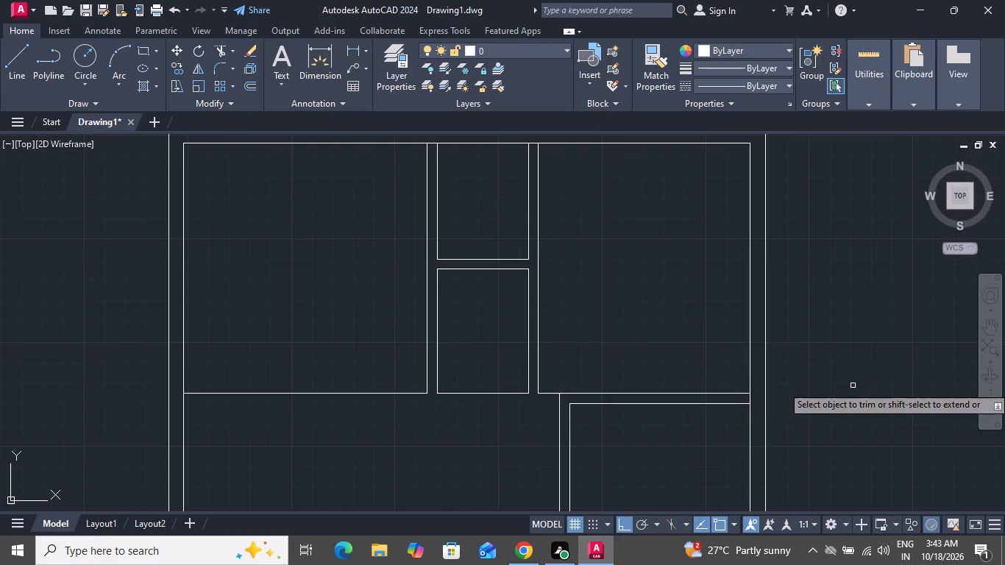
scroll(752, 398, up, 2)
click(752, 398)
click(734, 397)
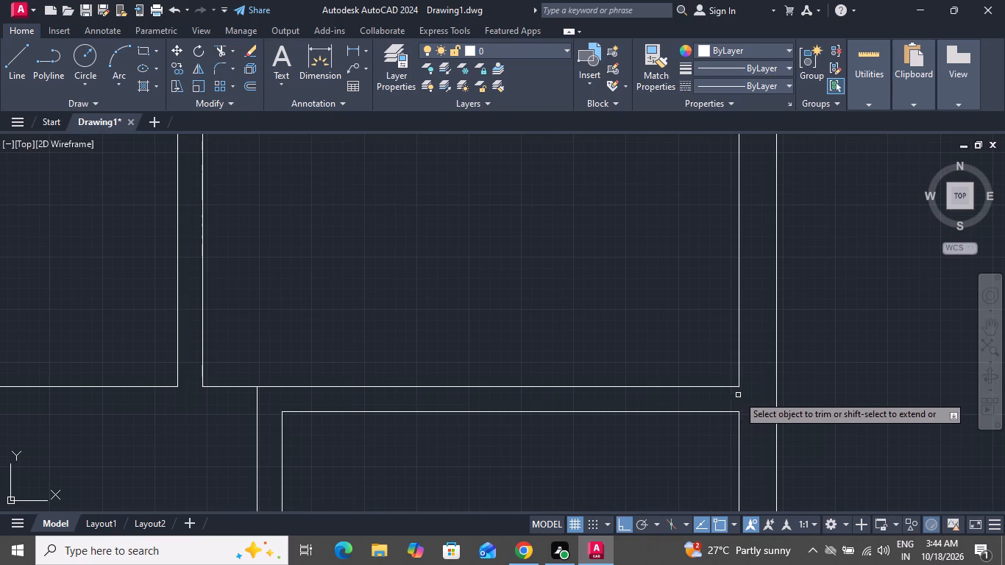
Trim the top outer wall's inner line where the two upper vertical partitions meet it.
scroll(744, 395, up, 1)
scroll(745, 395, down, 5)
scroll(618, 306, up, 5)
click(636, 297)
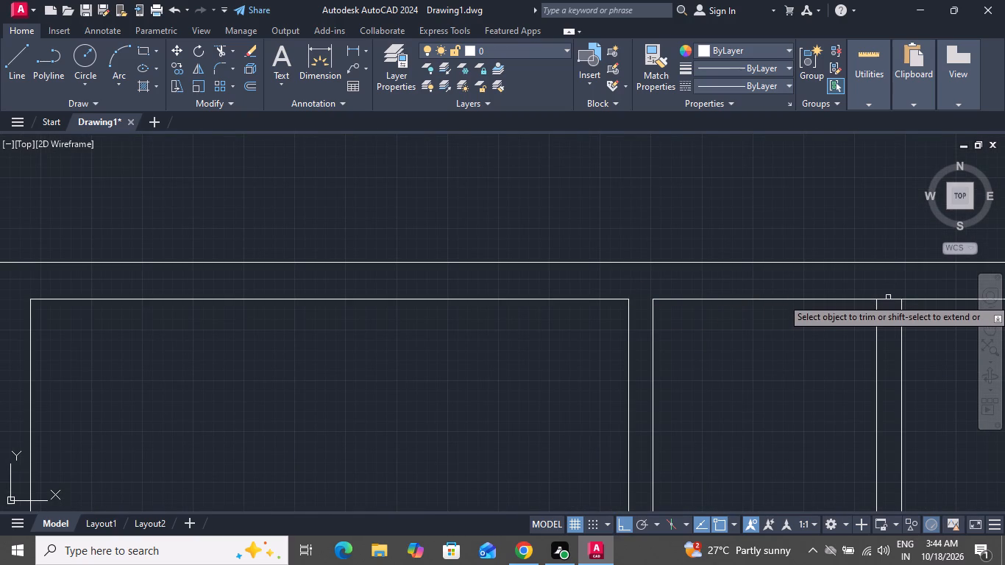
click(888, 300)
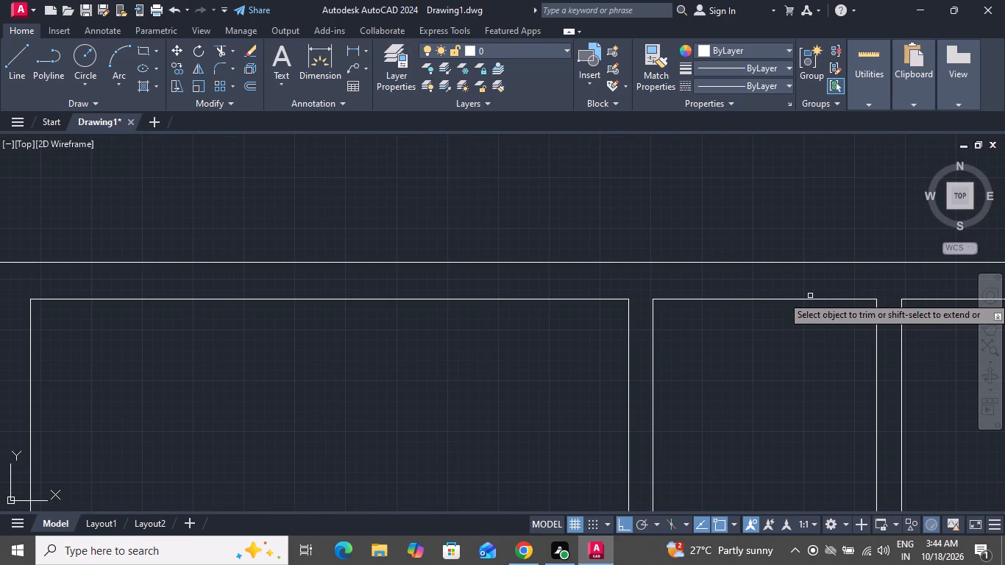
Trim away the leftover outline of the lower-right room that projects through and beyond the right outer wall.
scroll(733, 256, down, 7)
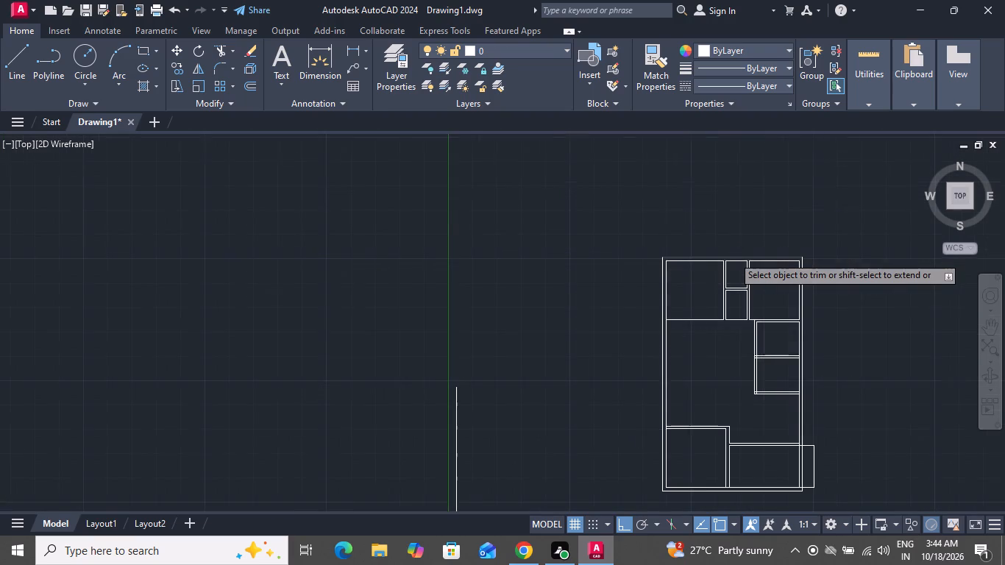
scroll(733, 256, down, 2)
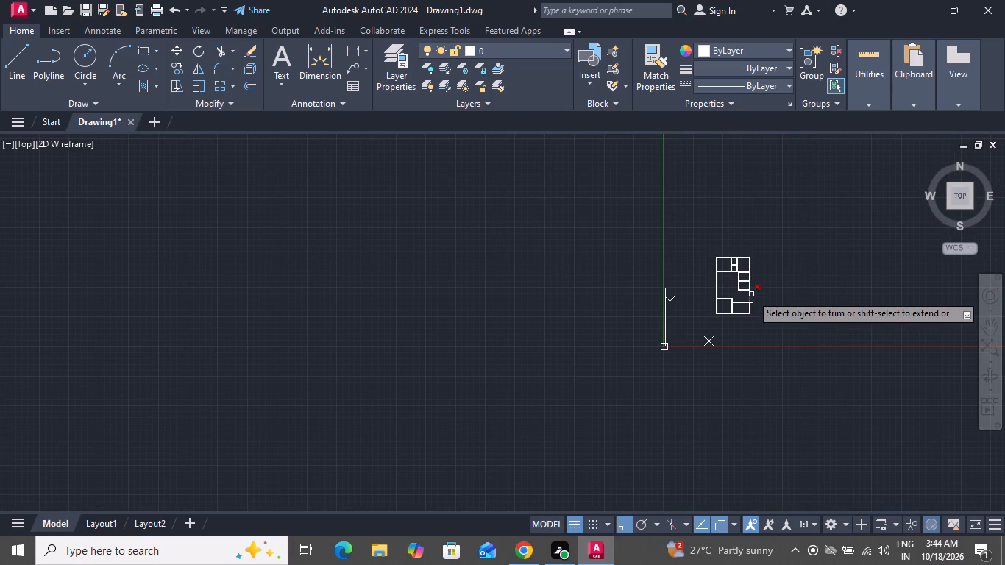
scroll(751, 294, down, 1)
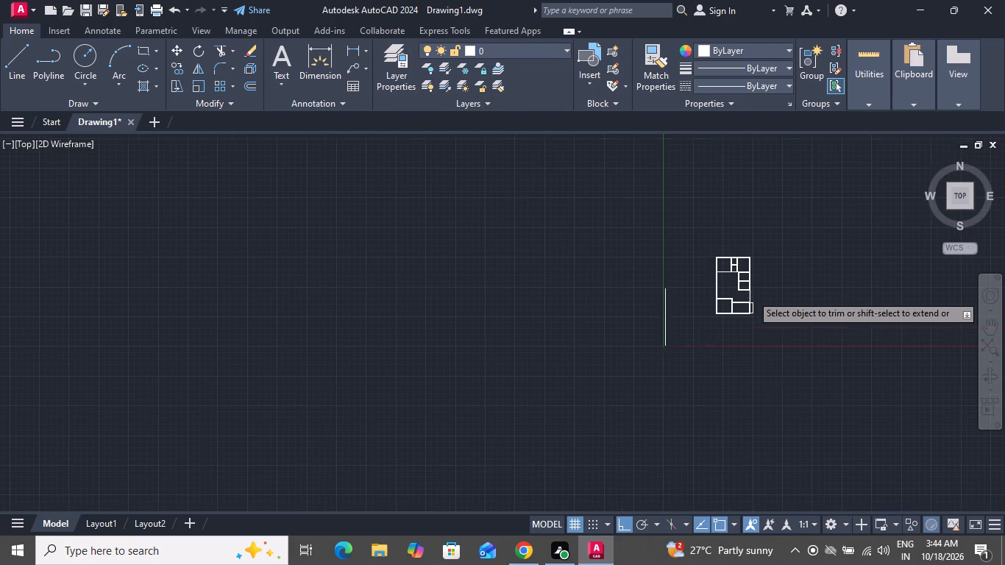
scroll(750, 324, up, 2)
scroll(741, 236, up, 4)
scroll(754, 327, down, 2)
scroll(748, 430, up, 1)
scroll(748, 433, down, 1)
scroll(748, 433, up, 4)
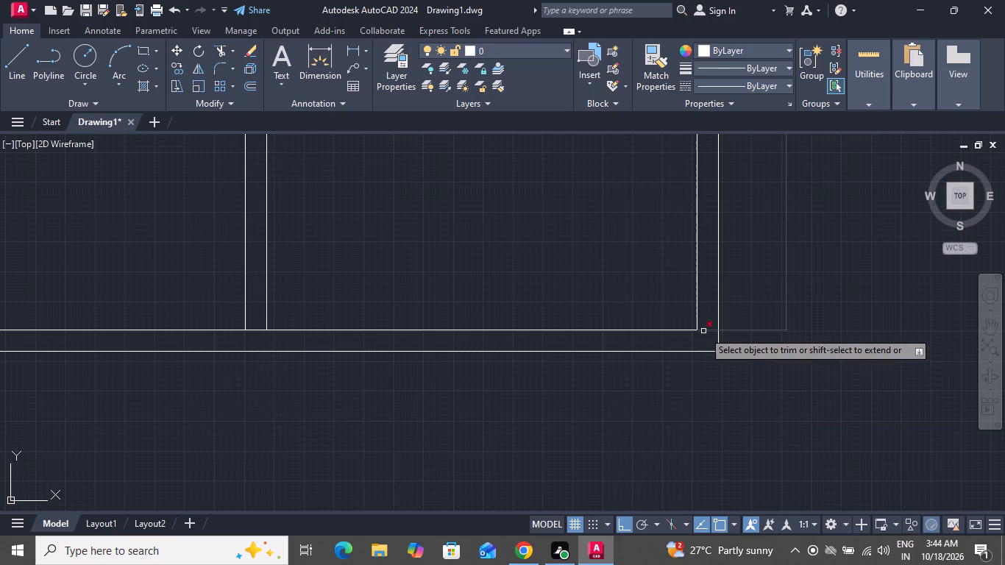
click(706, 330)
scroll(728, 379, up, 1)
scroll(728, 379, down, 4)
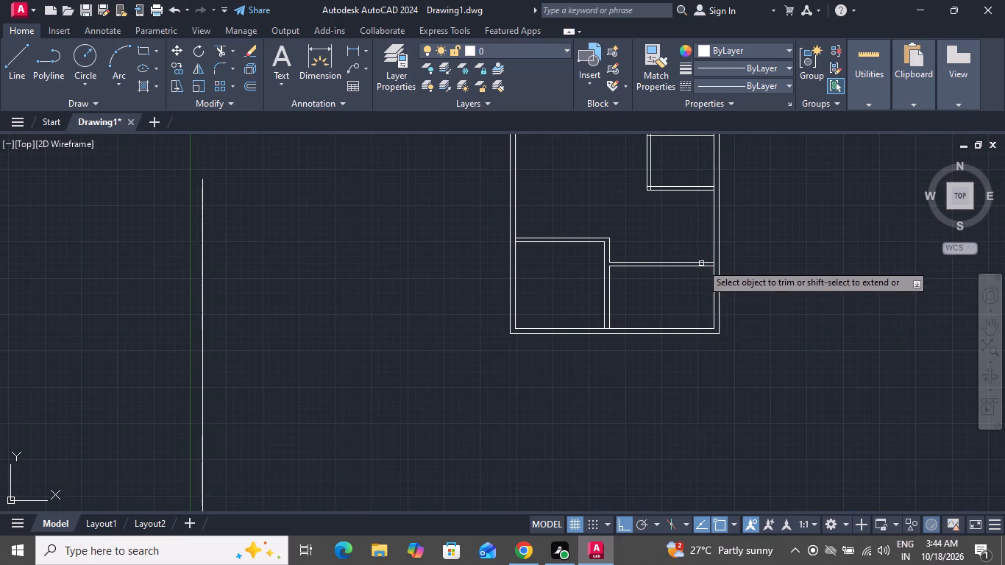
Trim the outer walls' inner lines where the lower-right and lower-left rooms' top partitions meet the right and left walls.
scroll(700, 261, up, 5)
click(749, 287)
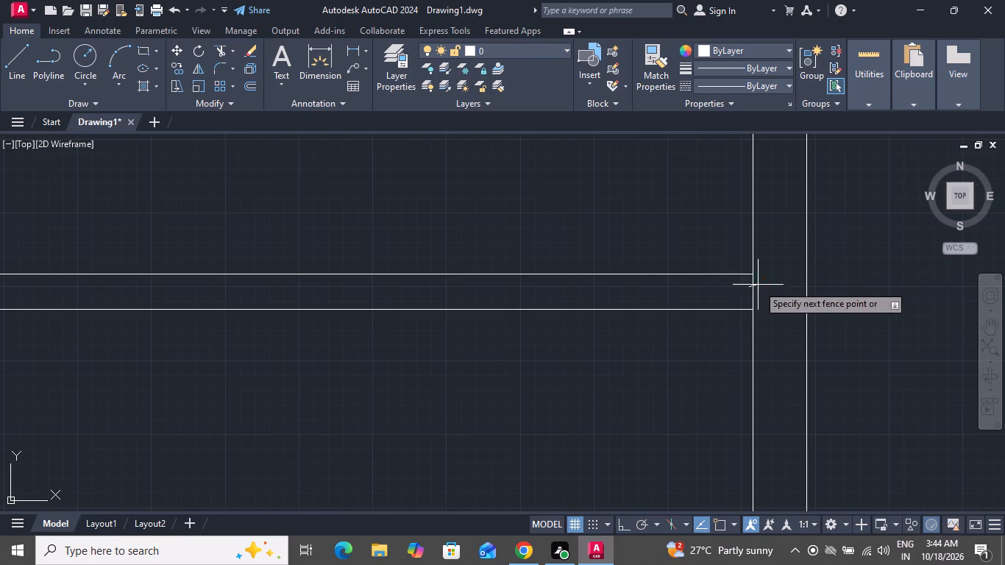
click(758, 285)
scroll(725, 330, down, 5)
scroll(535, 301, up, 6)
click(521, 318)
click(502, 327)
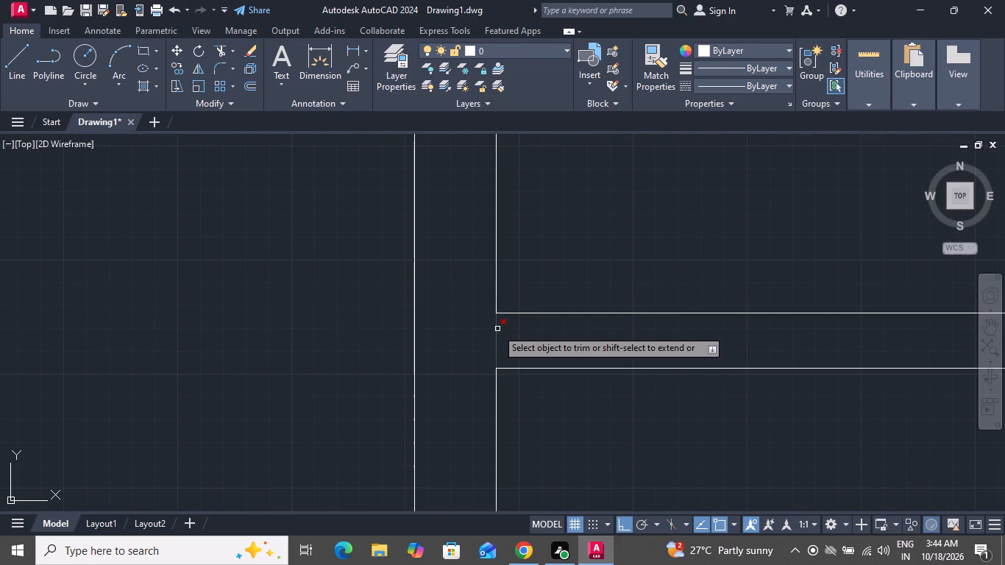
click(494, 330)
Trim the bottom outer wall's inner line between the two lines of the lower vertical partition.
scroll(564, 327, down, 5)
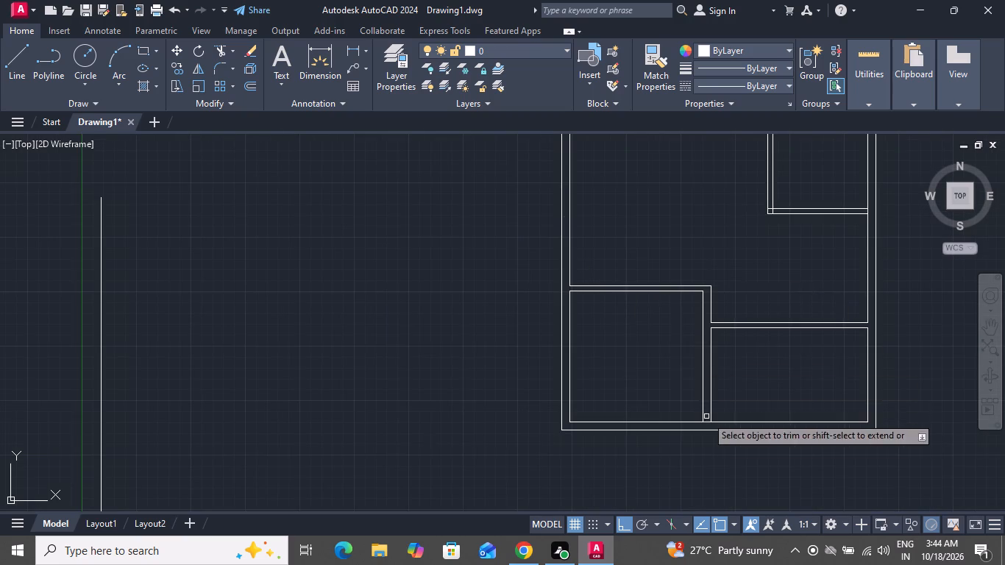
scroll(709, 431, up, 4)
click(688, 405)
click(674, 352)
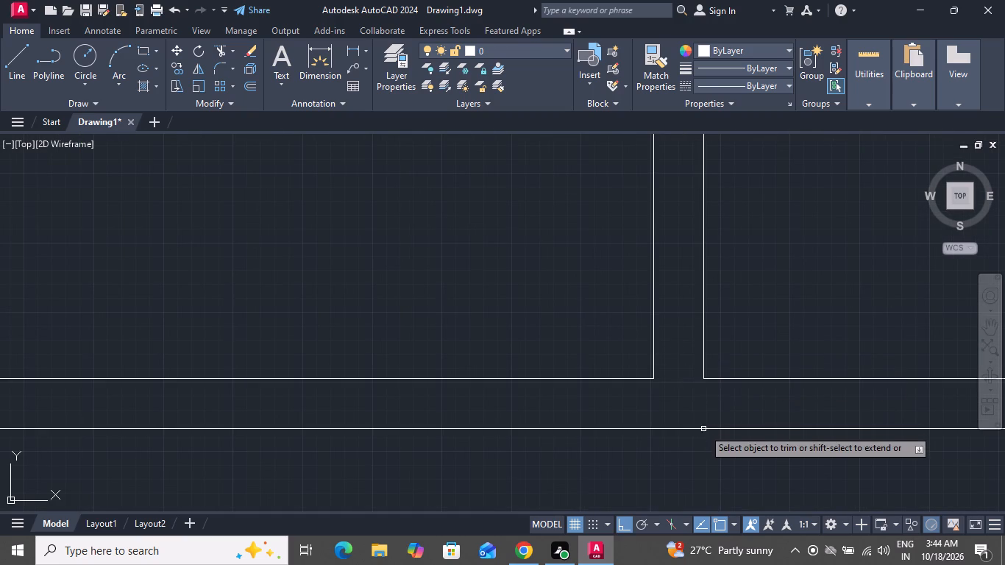
Trim the overlapping segments where the partition between the two right-side middle rooms meets their left vertical partition.
scroll(703, 432, down, 4)
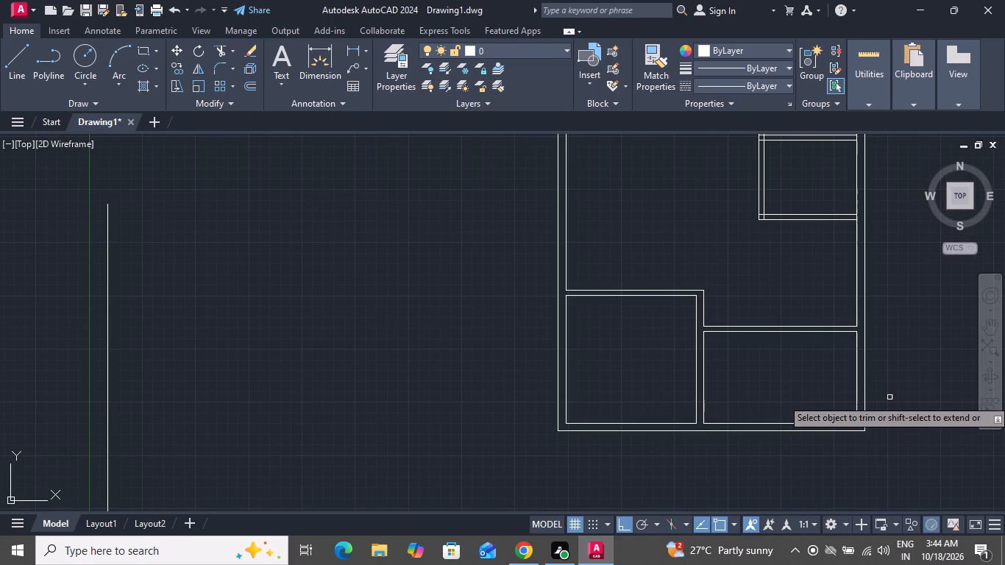
scroll(901, 415, down, 1)
scroll(830, 207, up, 3)
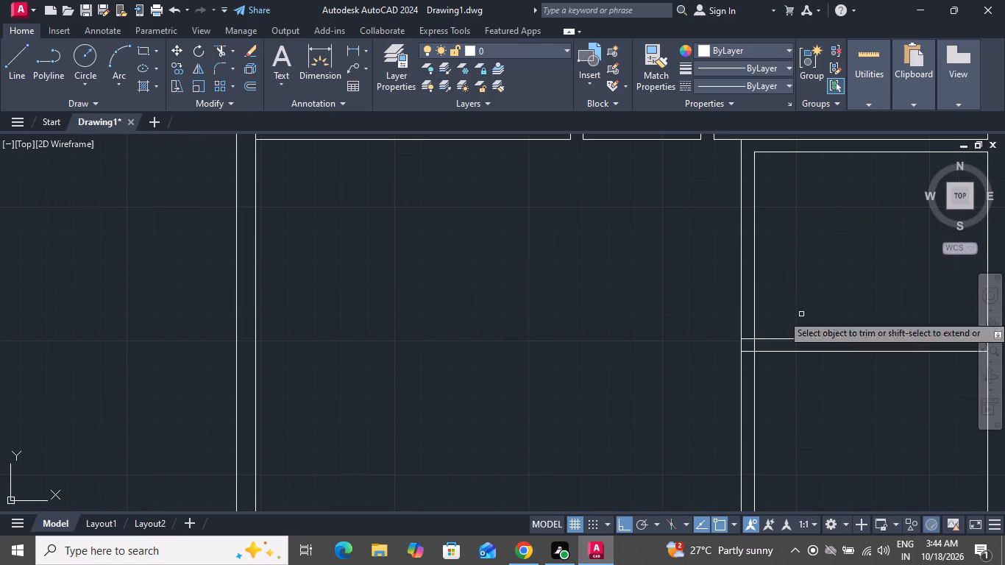
scroll(748, 365, up, 3)
click(740, 342)
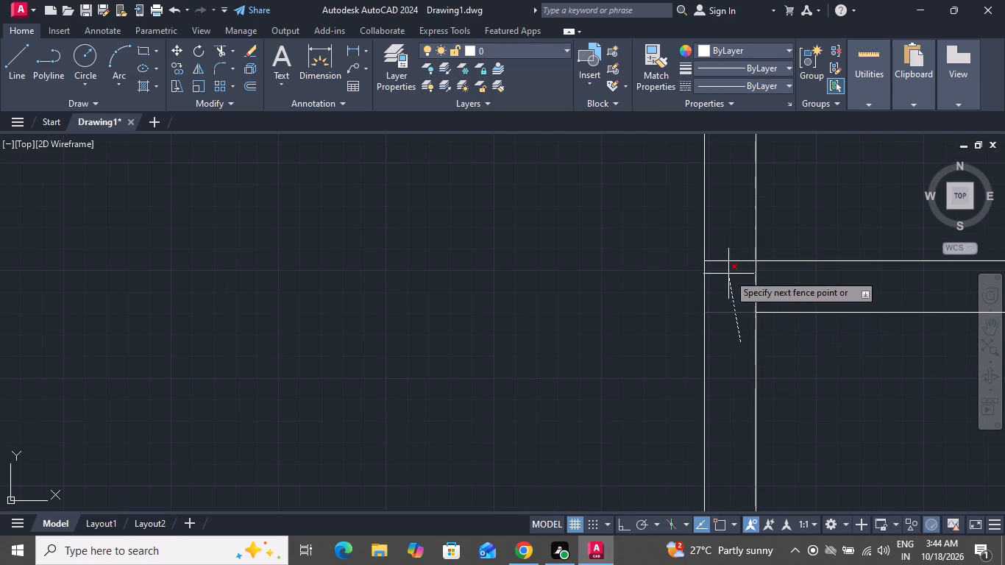
click(726, 236)
drag(731, 276, 746, 271)
click(767, 274)
Trim the crossing line ends at the bottom-left corner of the lower right-side middle room's partitions.
scroll(734, 288, down, 4)
scroll(742, 397, up, 1)
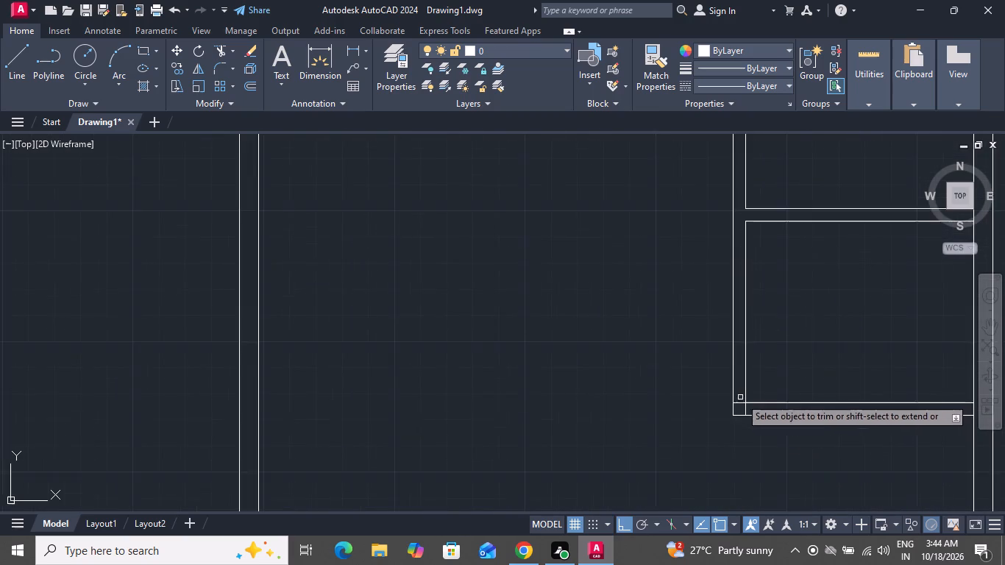
scroll(736, 399, up, 3)
scroll(736, 399, down, 1)
scroll(747, 432, up, 2)
click(736, 405)
click(730, 372)
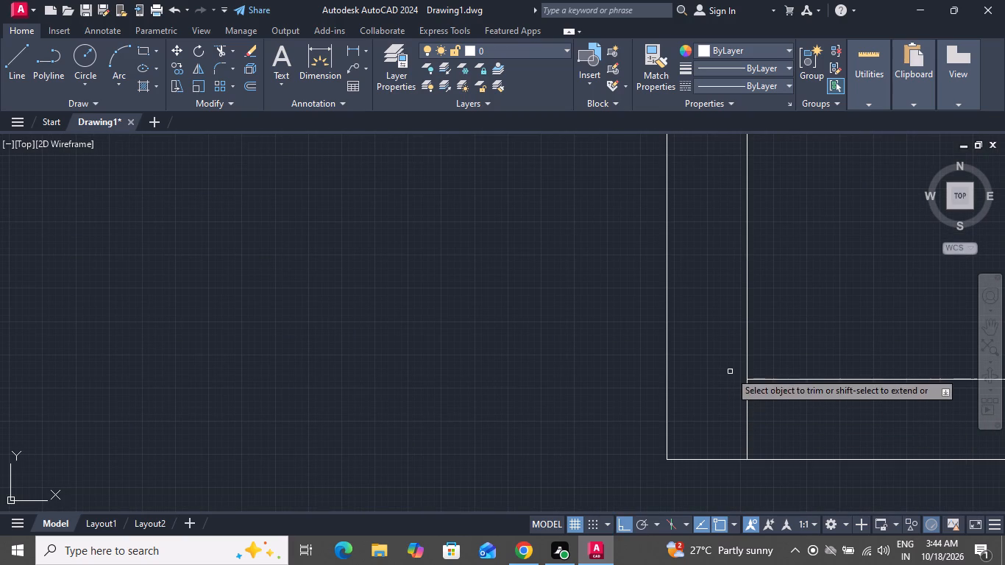
click(730, 399)
click(762, 411)
Trim the right outer wall's inner line where the partition between the two right-side middle rooms meets it, and end trimming.
scroll(747, 416, down, 2)
scroll(743, 418, up, 1)
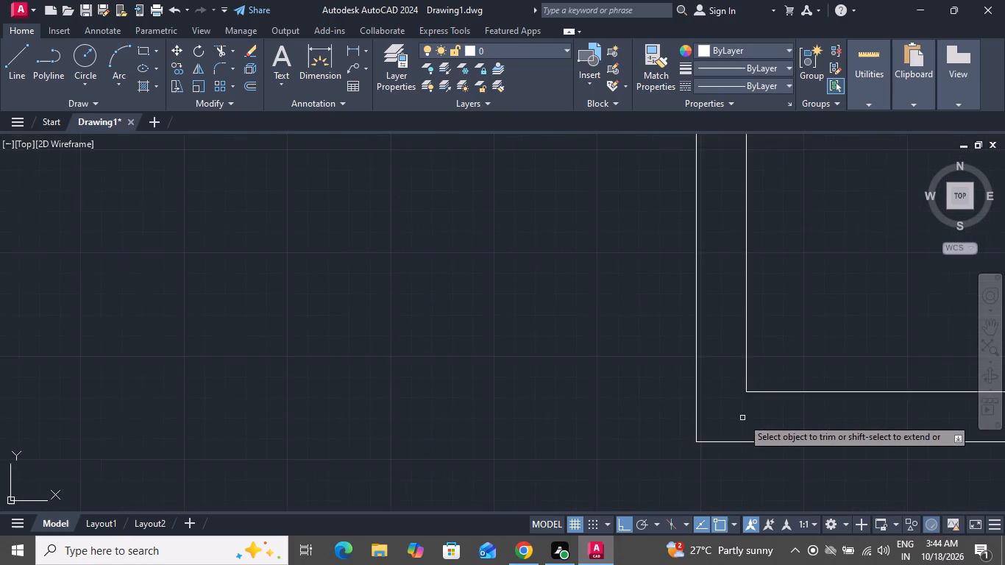
scroll(739, 420, down, 6)
scroll(850, 377, up, 2)
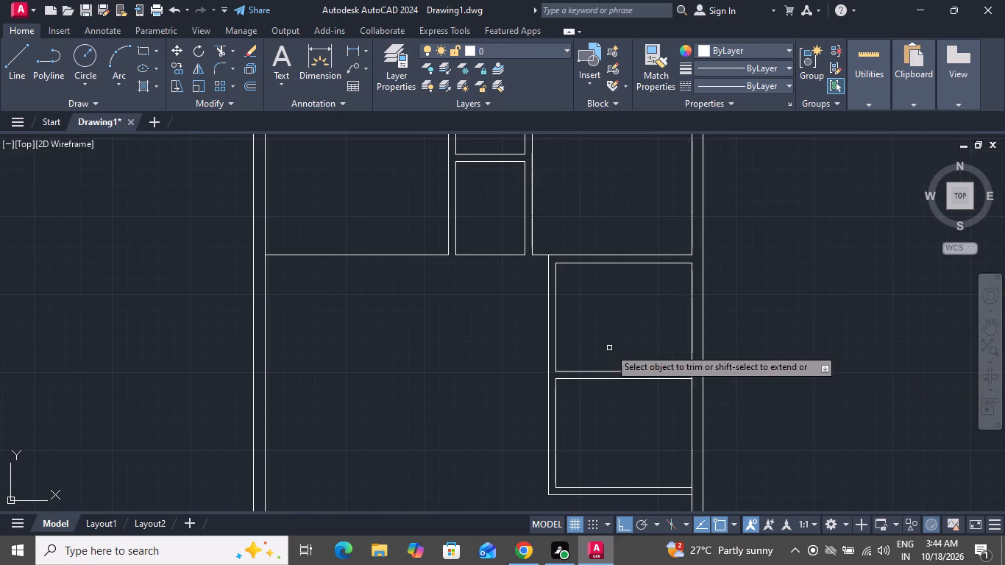
scroll(623, 341, up, 2)
scroll(781, 455, up, 2)
click(768, 411)
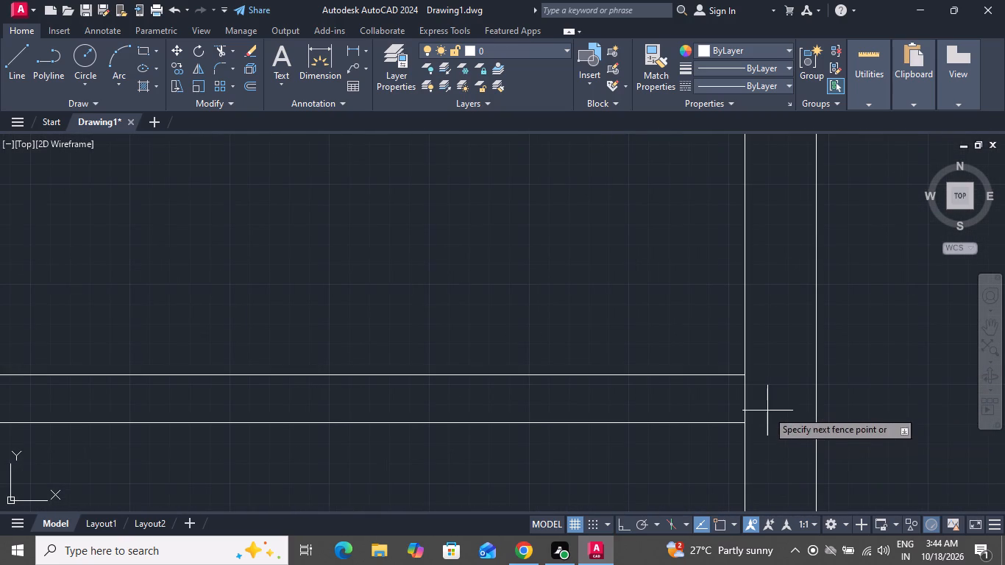
click(714, 393)
scroll(728, 386, up, 1)
right_click(728, 386)
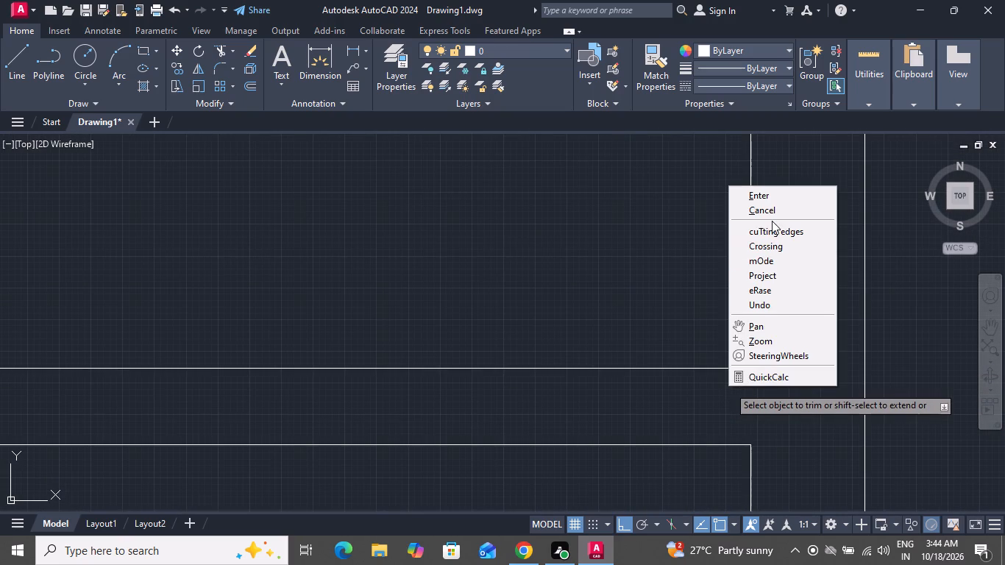
click(770, 213)
Offset the upper-left room's bottom line 9" downward.
scroll(792, 307, down, 5)
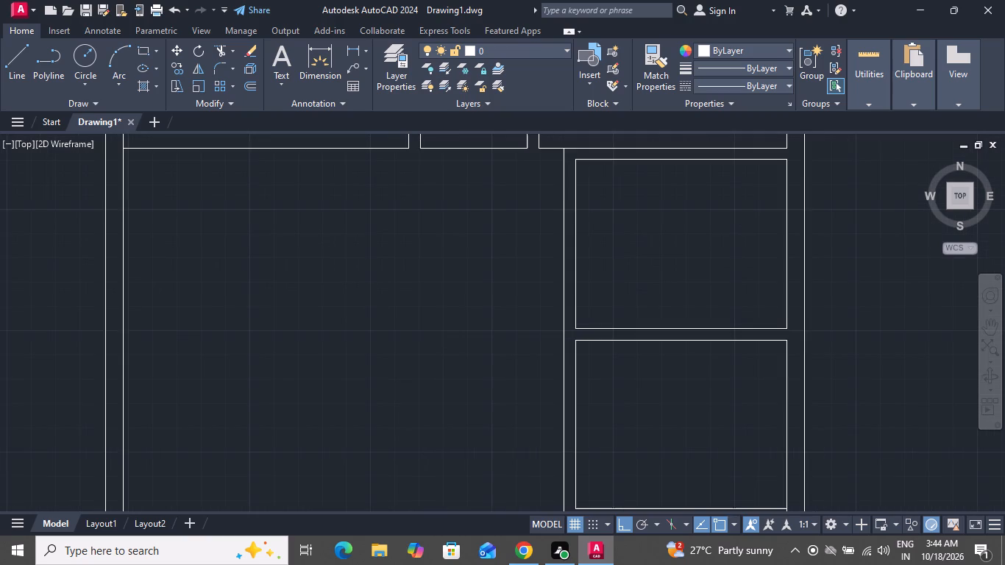
scroll(792, 322, down, 2)
scroll(730, 254, up, 2)
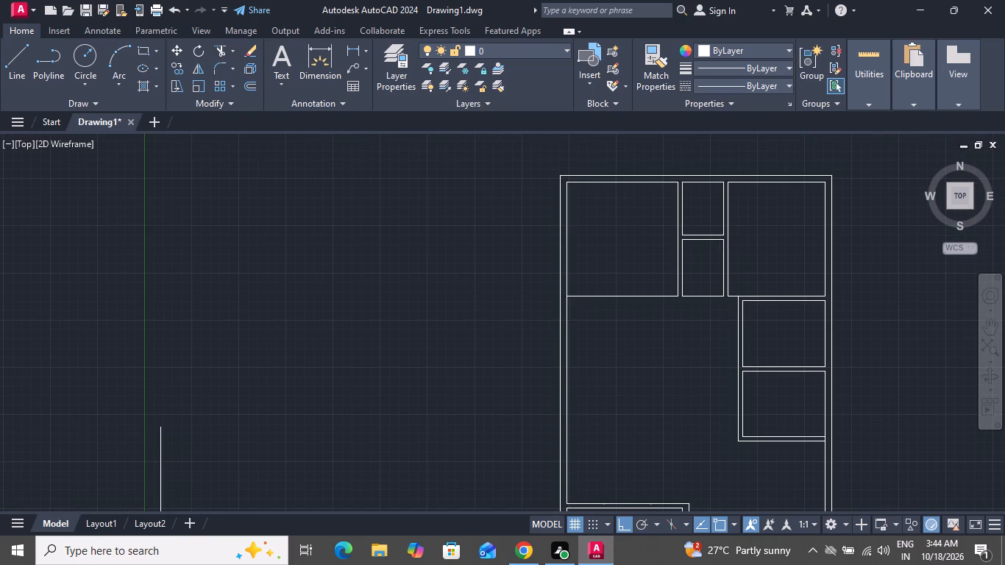
text(O)
key(space)
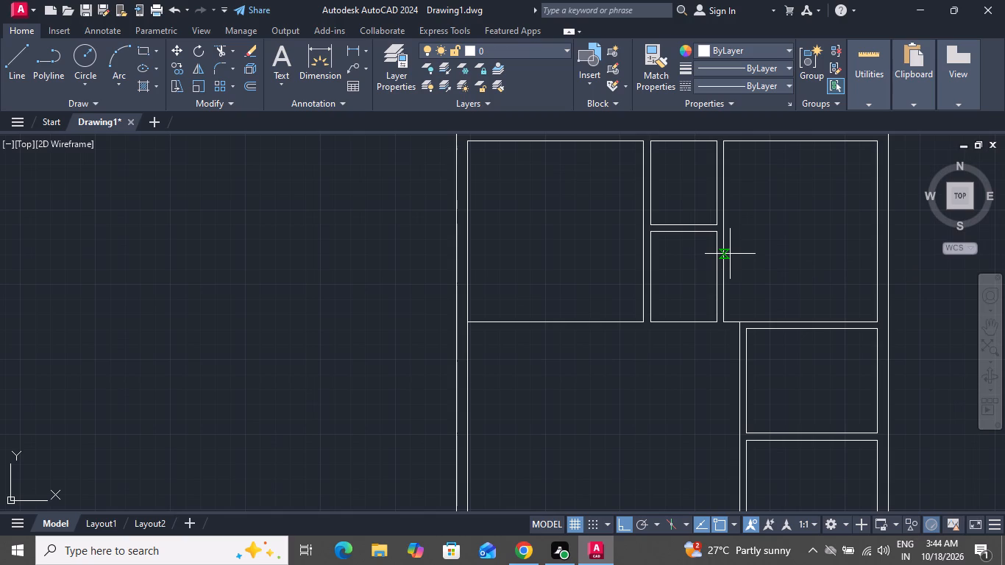
text(9")
key(Return)
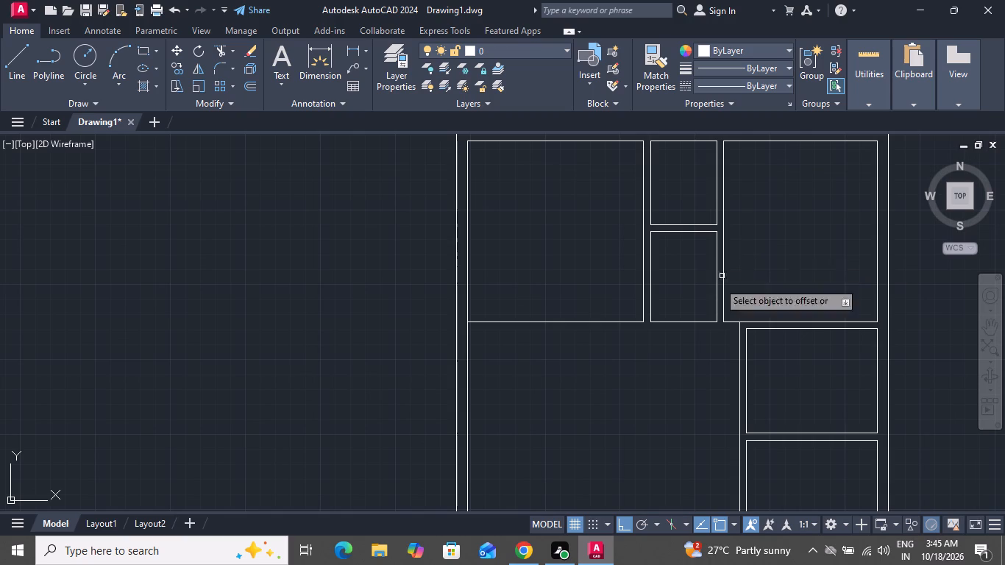
click(612, 321)
click(616, 340)
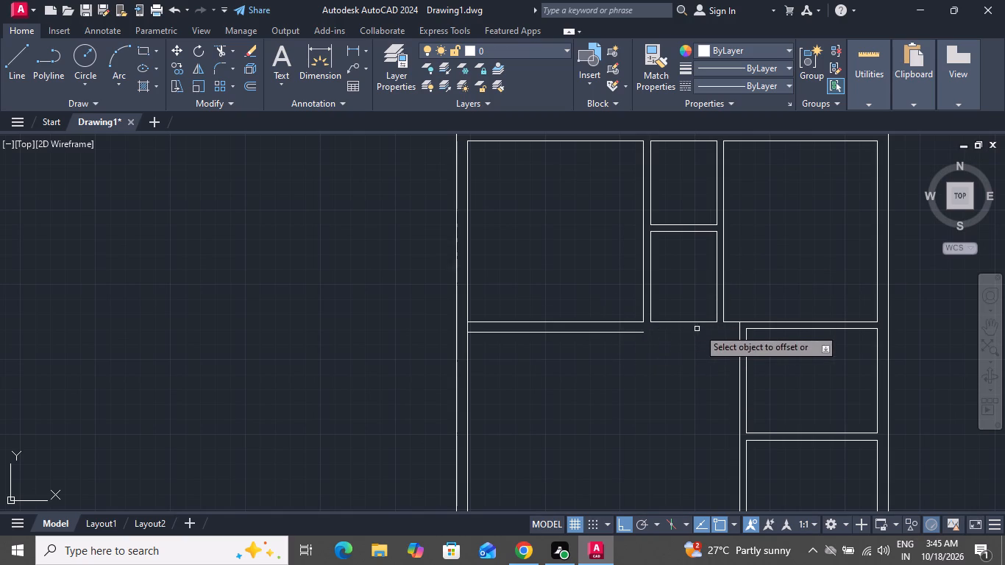
Offset the bottom lines of the lower small middle room and the upper-right room 9" downward and end the offset.
click(697, 323)
click(695, 345)
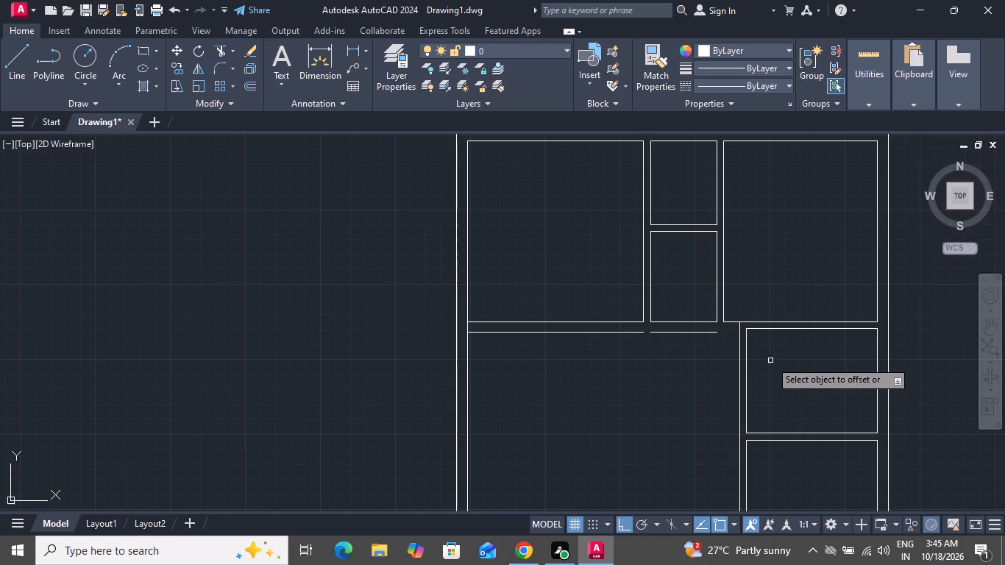
click(779, 323)
click(783, 349)
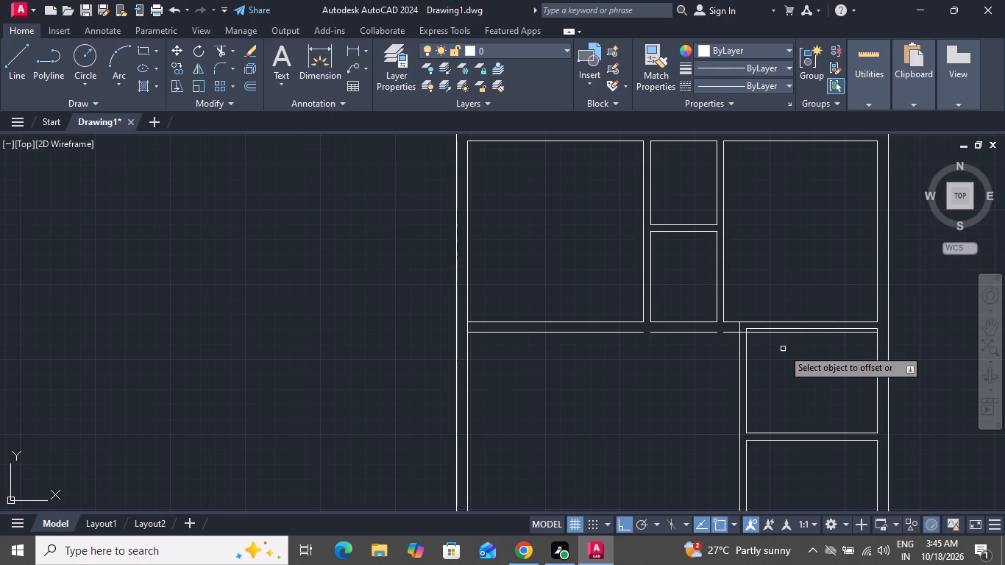
right_click(783, 349)
click(806, 369)
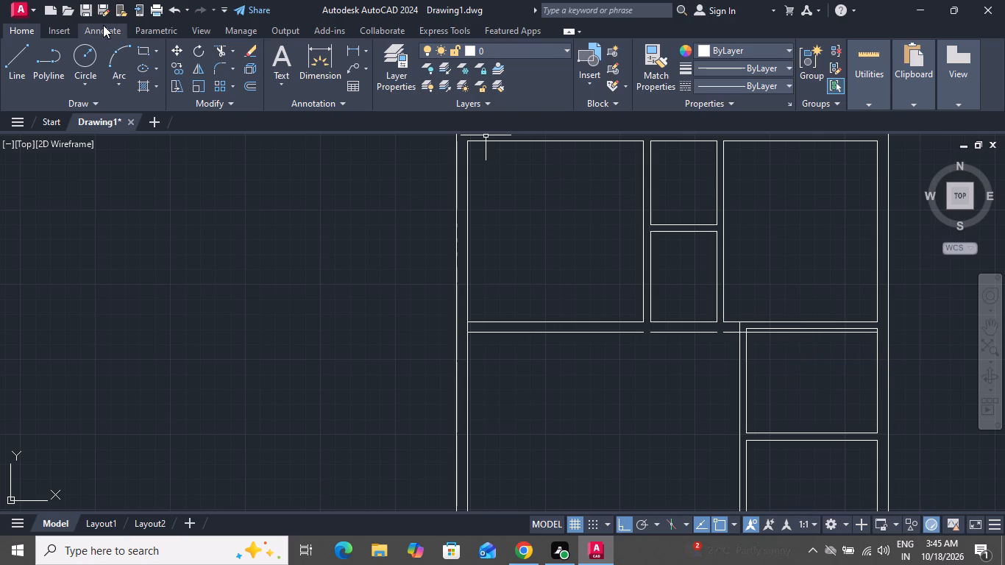
Trim away the old top line of the upper right-side middle room and the short vertical end above the new offset line.
click(224, 54)
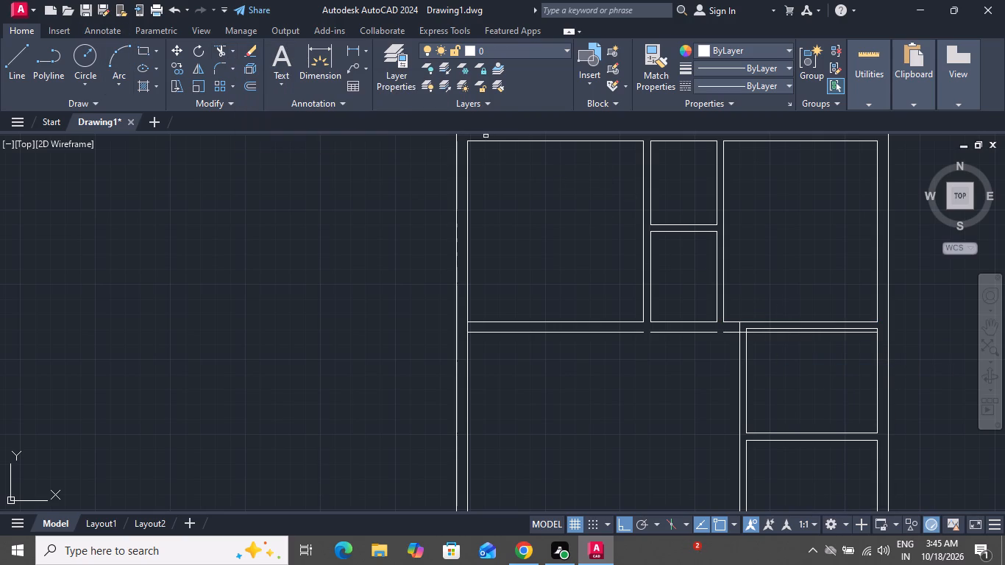
scroll(752, 313, up, 3)
click(775, 374)
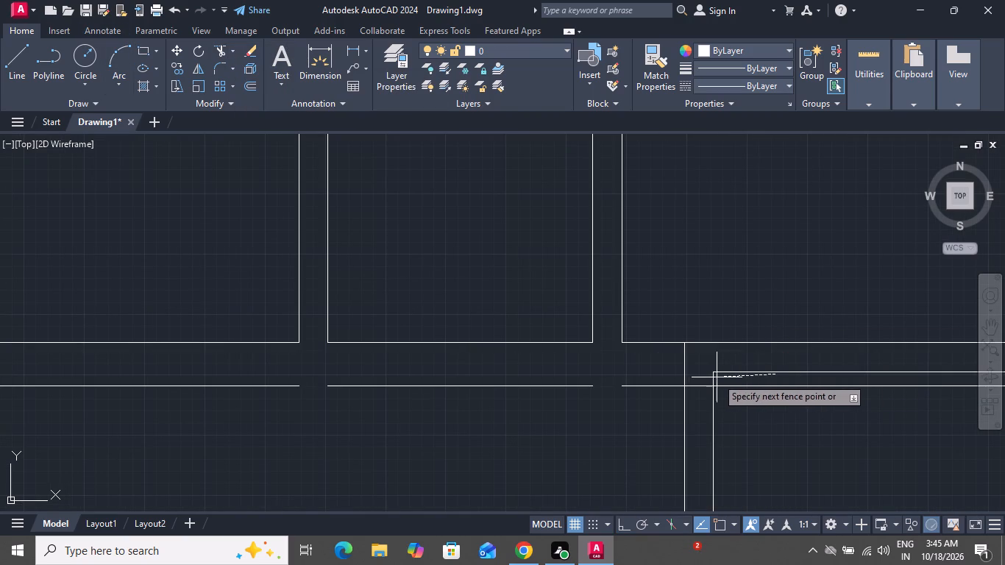
click(697, 374)
click(722, 373)
scroll(736, 366, down, 3)
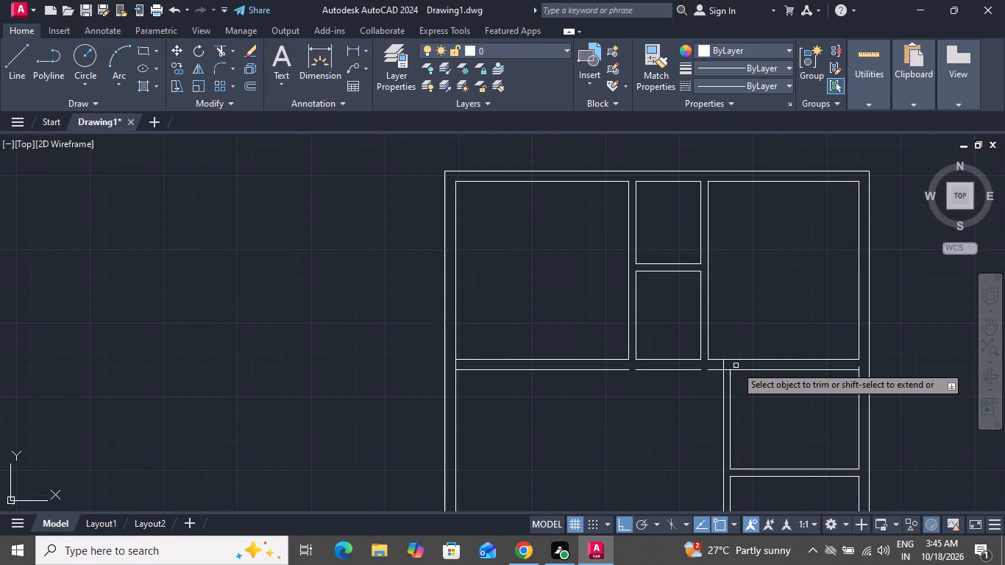
Trim the leftover stubs above the new offset line and its segment between the left vertical partition's two lines, then end trimming.
scroll(848, 363, up, 3)
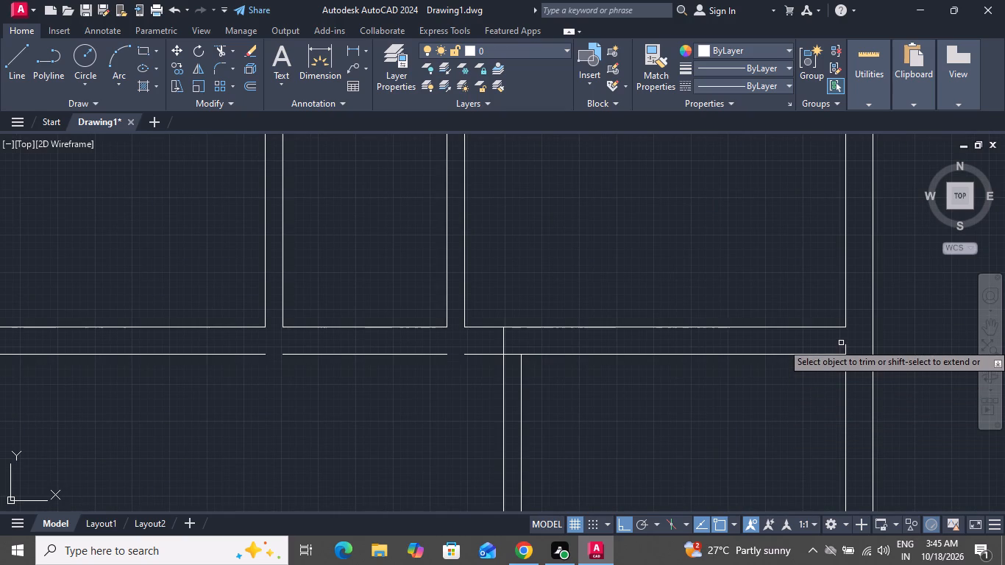
click(845, 347)
click(512, 342)
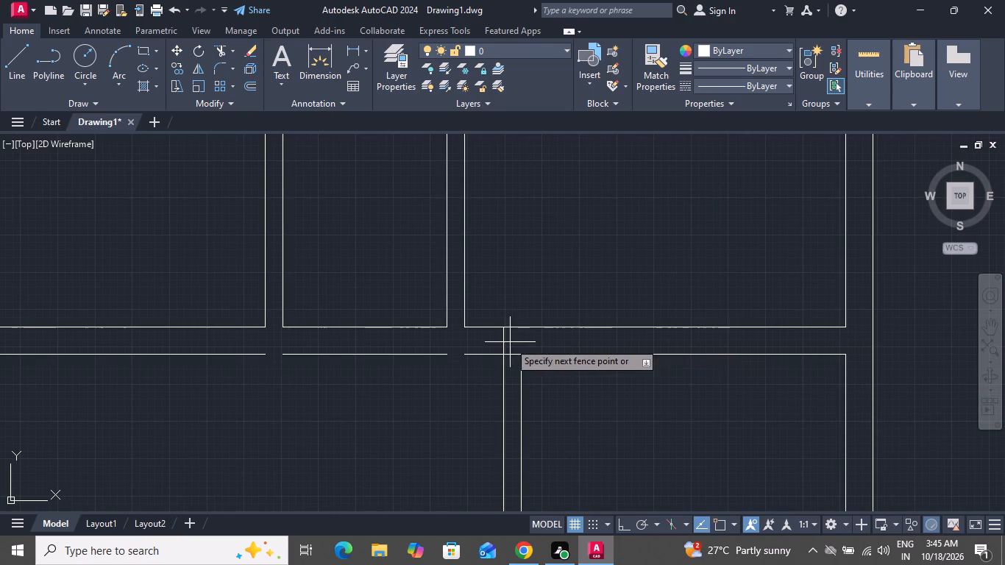
click(497, 339)
click(512, 356)
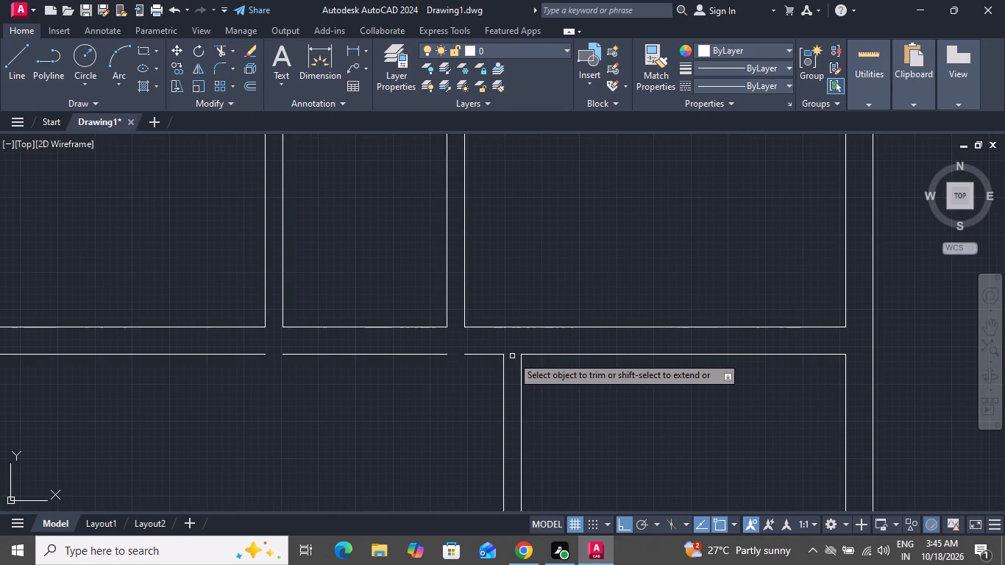
right_click(527, 339)
click(565, 168)
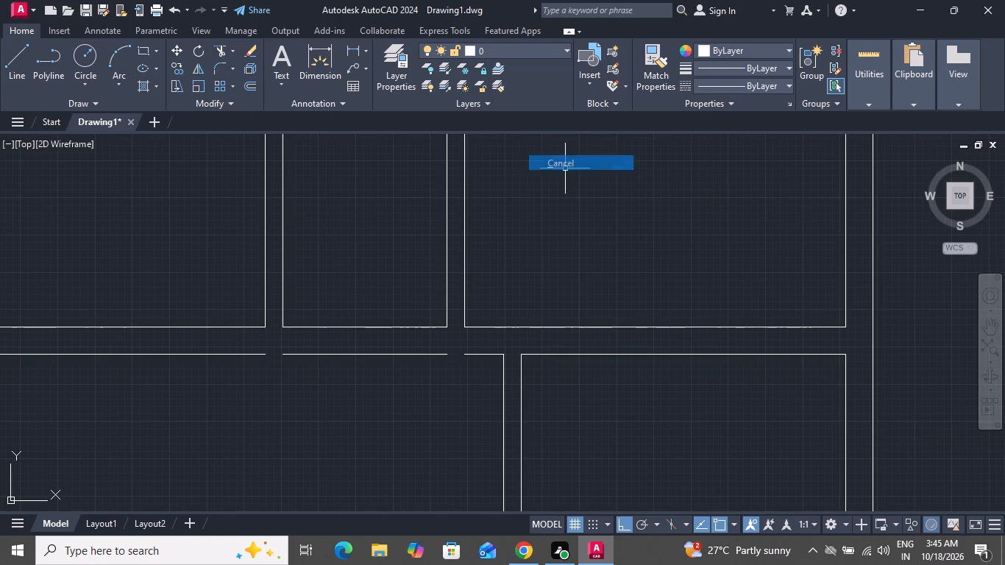
Extend the offset segments below the upper rooms across their gaps to form one continuous top line for the large middle room.
text(EX)
key(space)
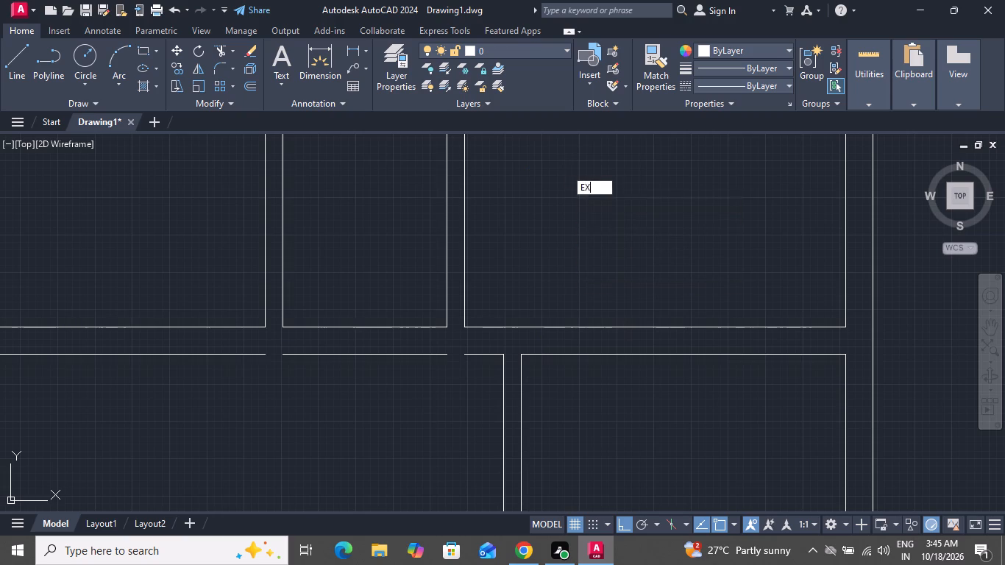
key(space)
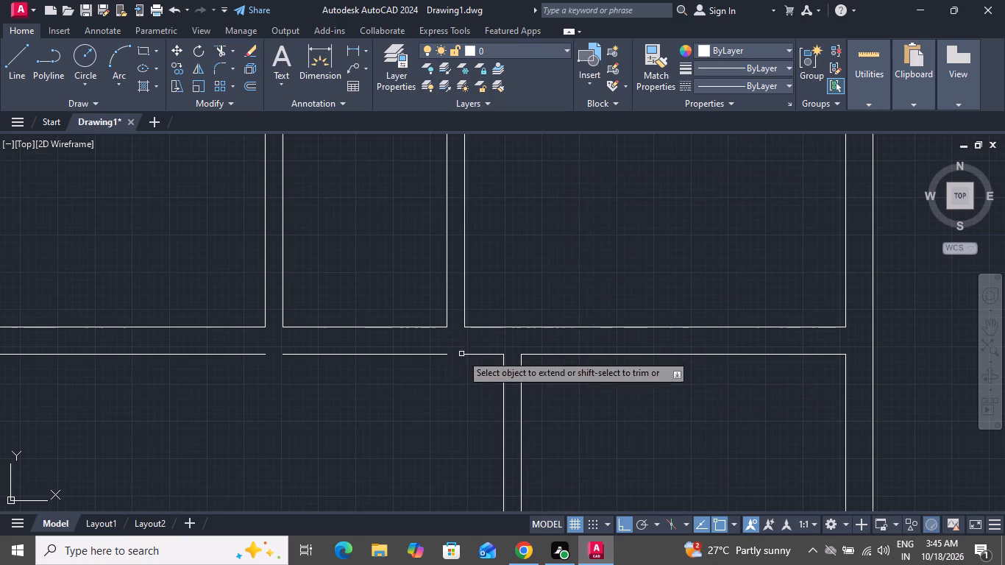
scroll(437, 352, down, 1)
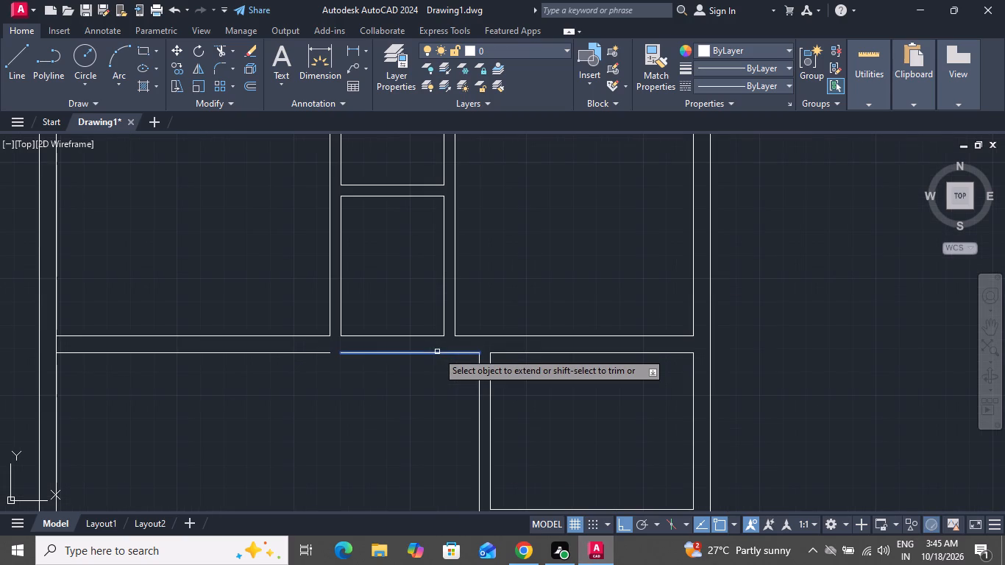
click(437, 352)
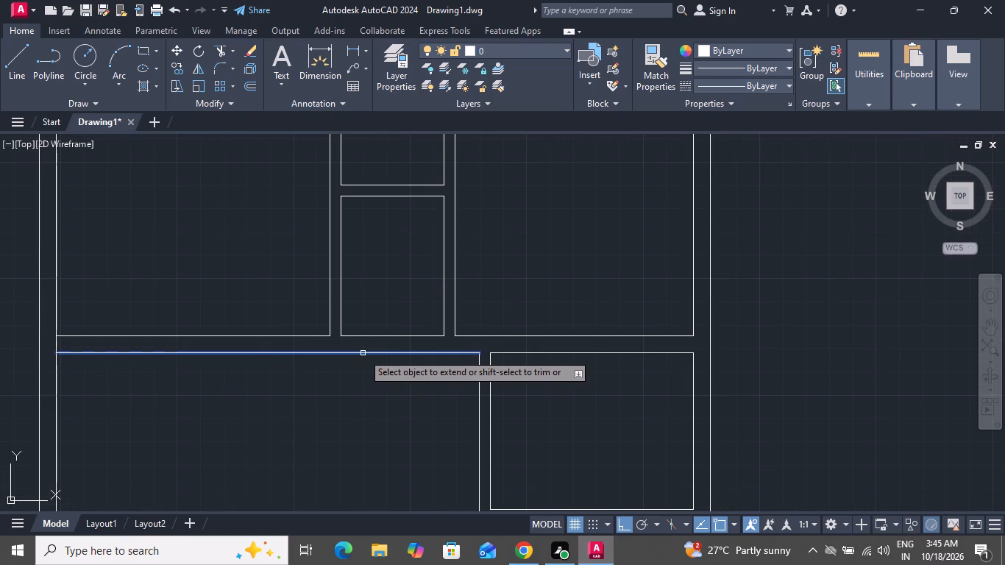
click(363, 353)
scroll(397, 410, down, 2)
right_click(381, 407)
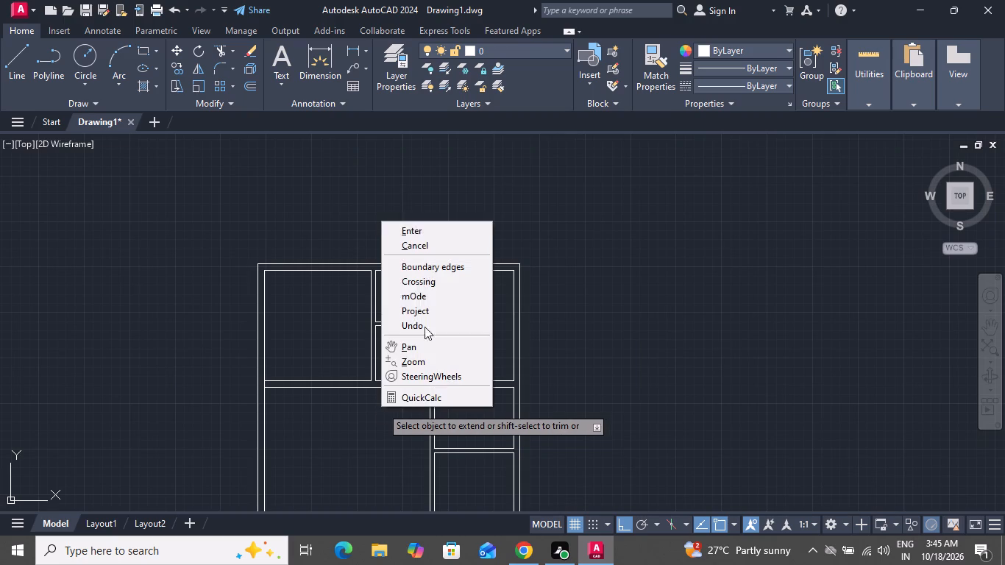
click(433, 247)
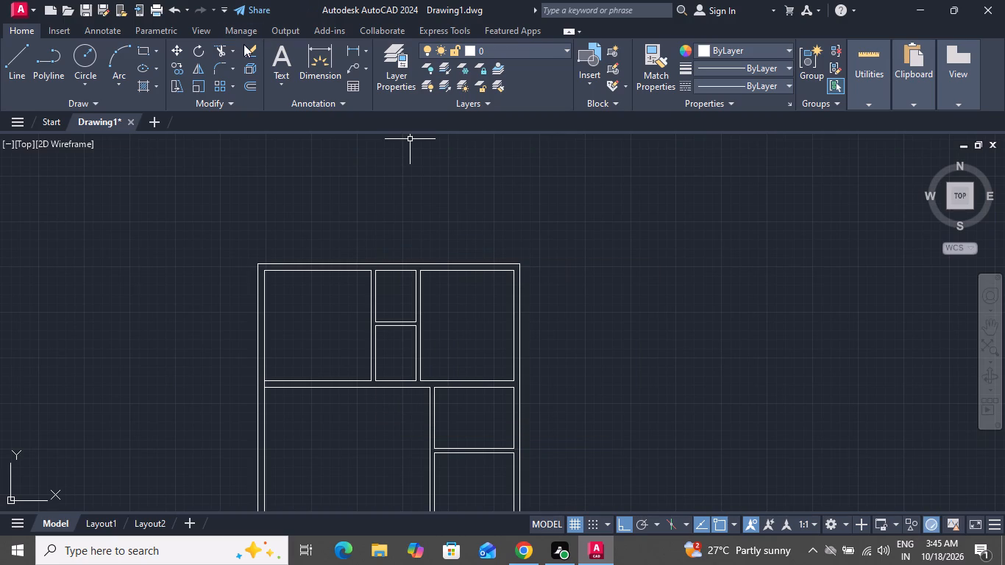
Trim the left outer wall's inner line between the two lines of the partition below the upper-left room, and end trimming.
click(227, 52)
scroll(294, 391, up, 1)
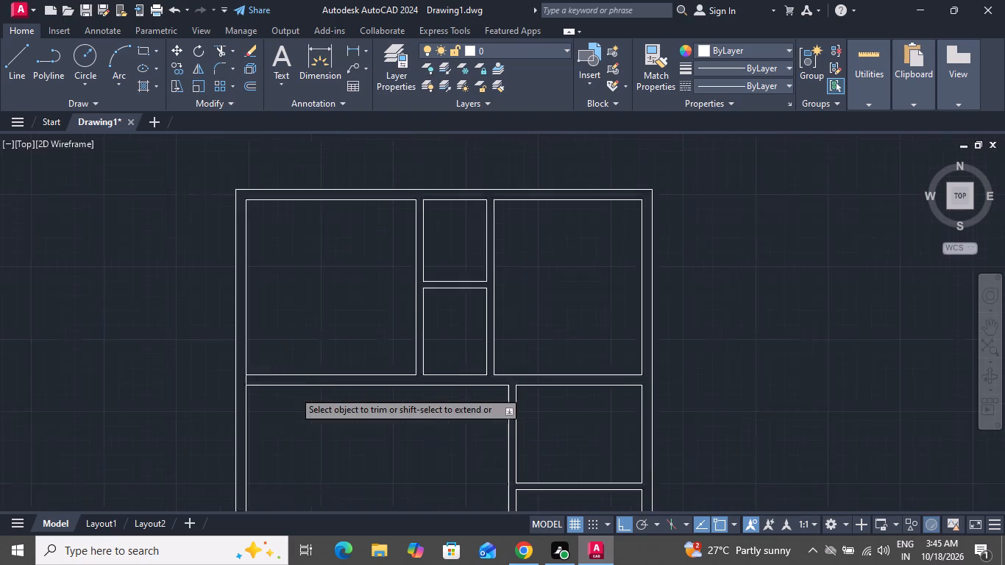
scroll(294, 391, up, 2)
click(208, 363)
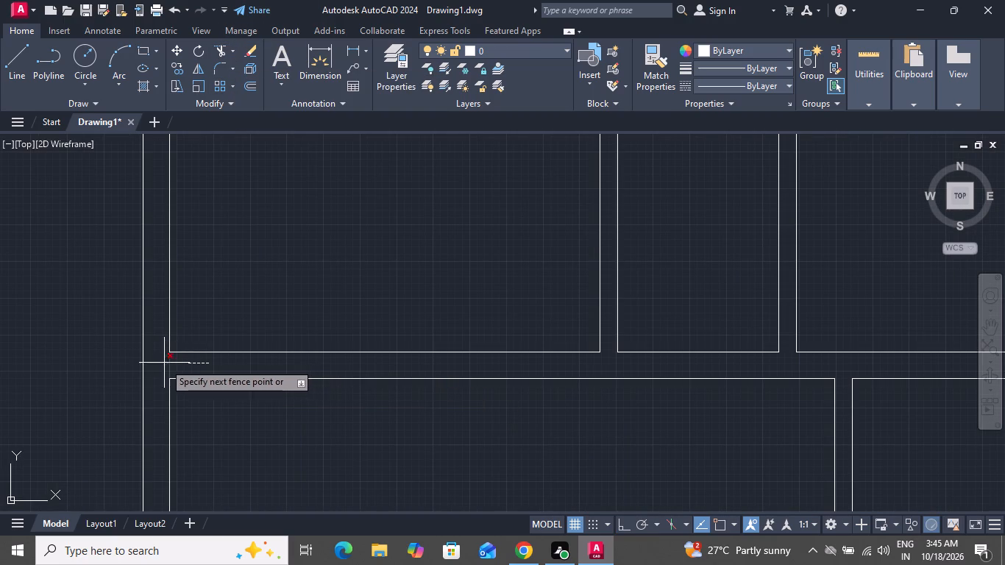
click(164, 363)
right_click(234, 276)
click(254, 299)
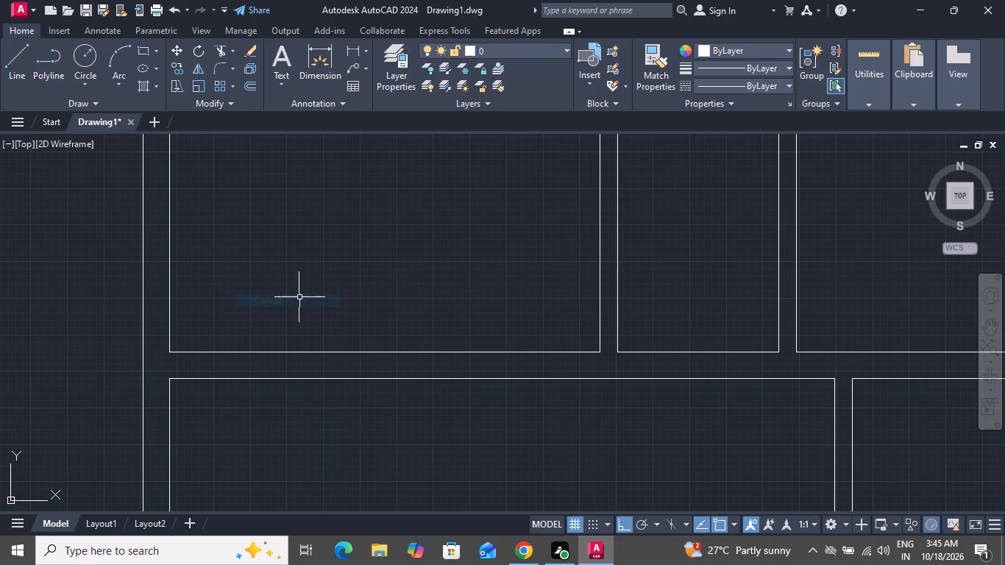
Look over the whole floor plan and switch to the ChatGPT page in Chrome.
scroll(455, 337, up, 1)
scroll(456, 336, down, 5)
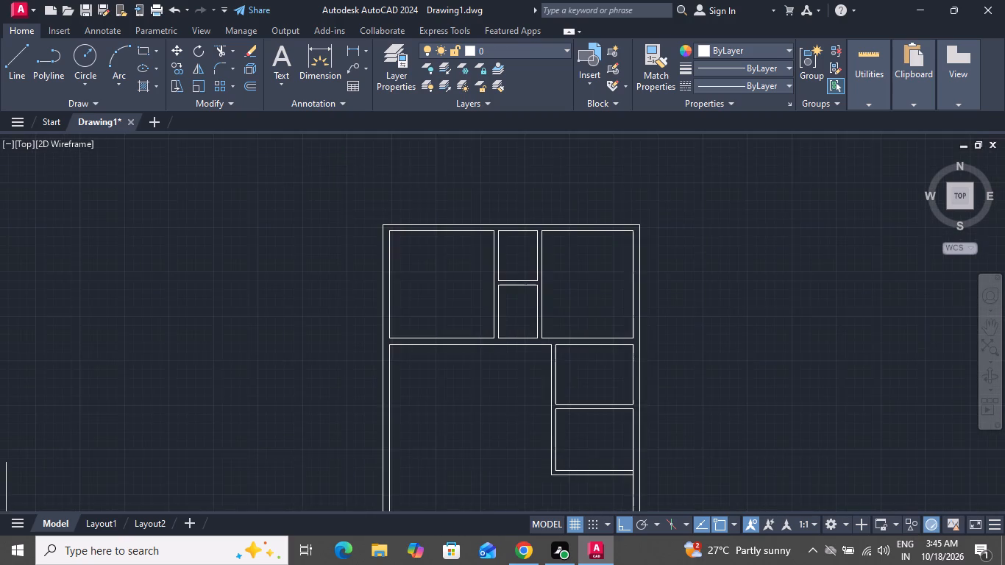
scroll(489, 325, down, 1)
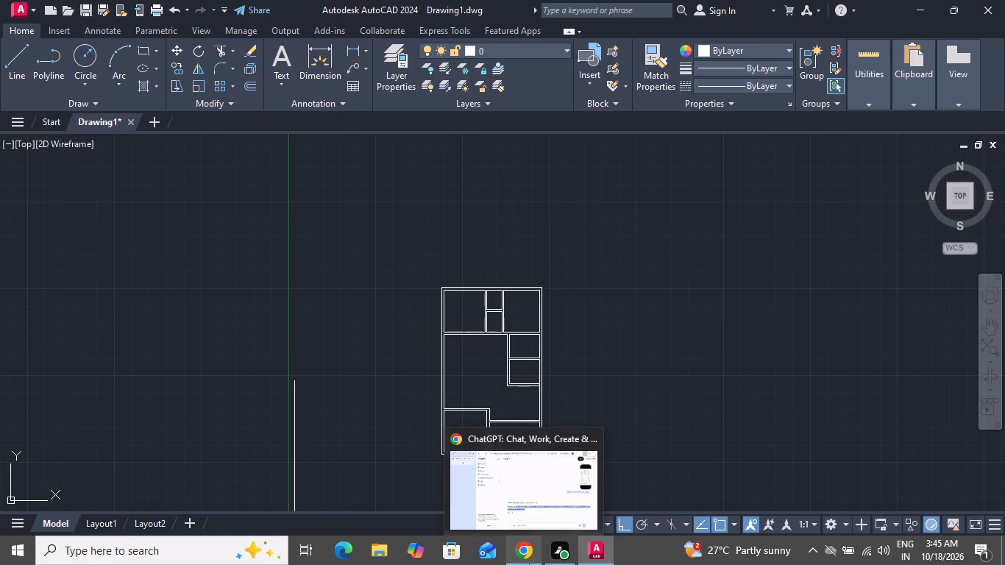
scroll(530, 564, up, 3)
click(518, 552)
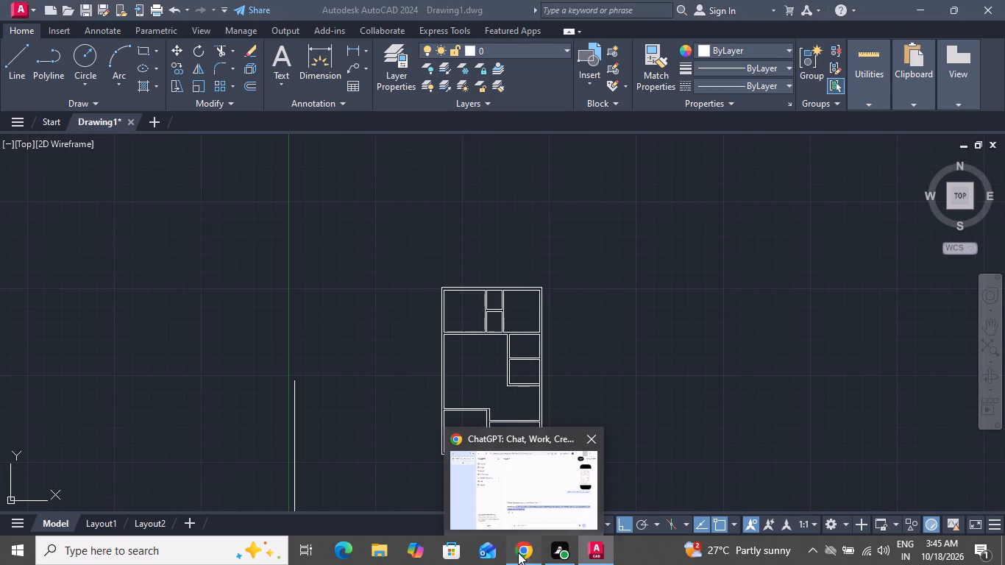
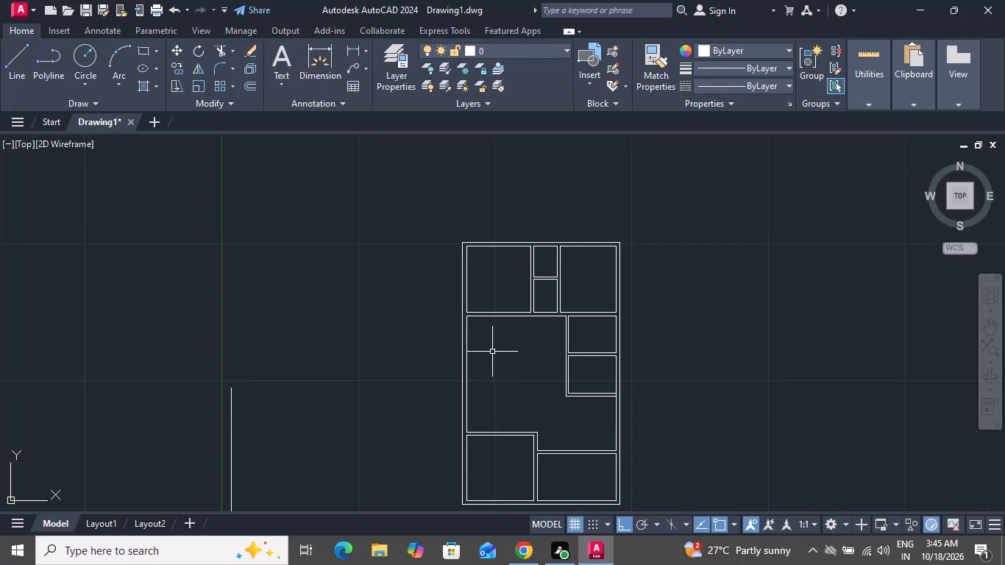
Draw a short vertical line across the partition below the upper-left room, starting at that room's lower-right inner corner.
scroll(512, 296, up, 3)
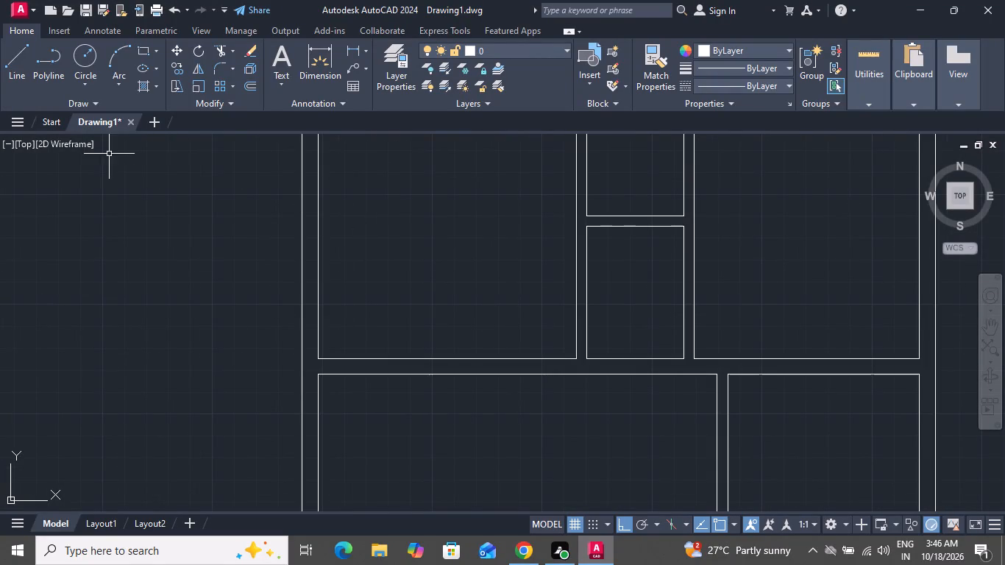
click(18, 66)
scroll(586, 361, up, 1)
scroll(586, 361, down, 1)
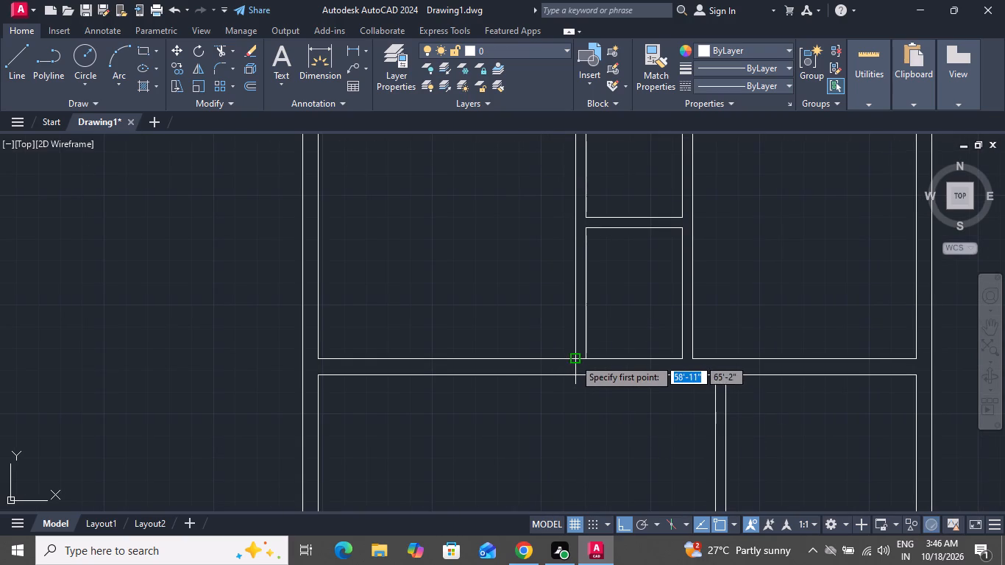
click(575, 356)
click(575, 372)
right_click(575, 372)
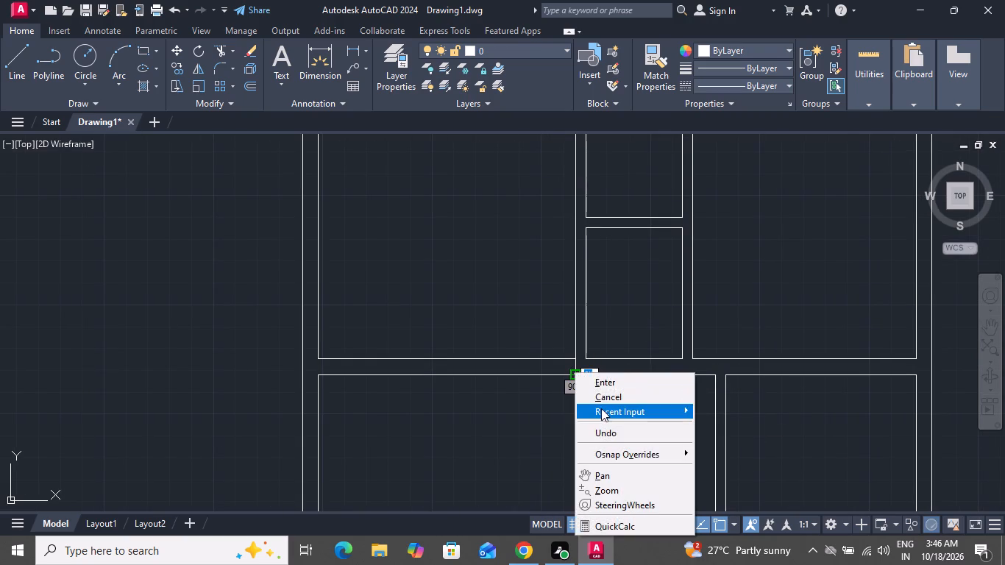
click(605, 400)
Offset the short line across the partition 3" to the left for the right door jamb.
text(O 3)
key(shift+quotedbl)
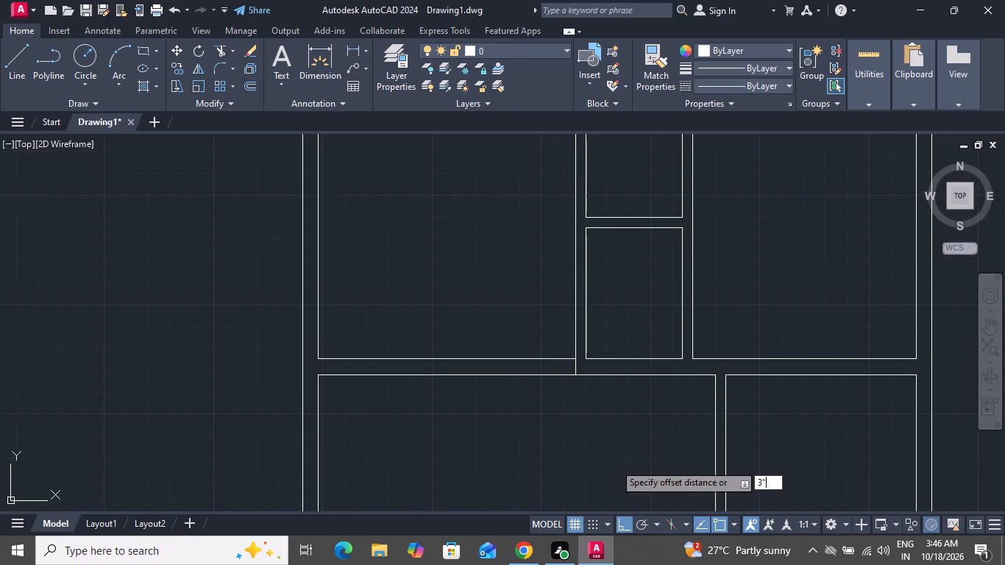
key(space)
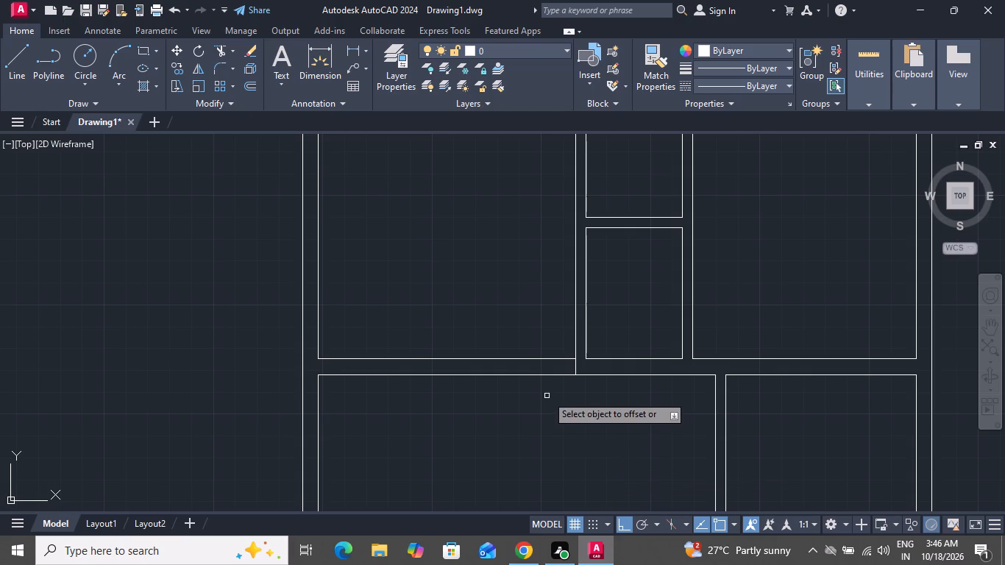
click(576, 370)
click(550, 373)
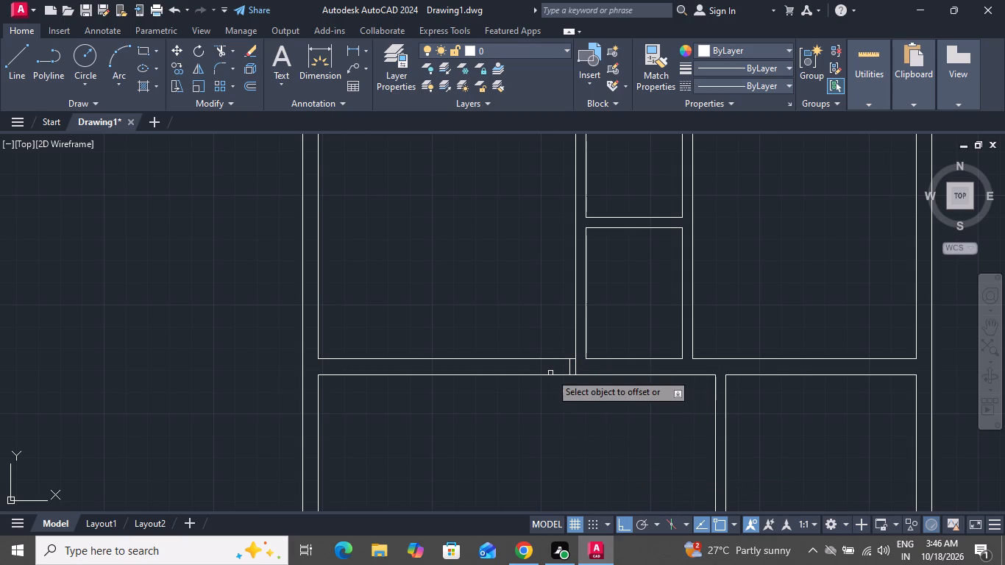
right_click(550, 373)
click(573, 397)
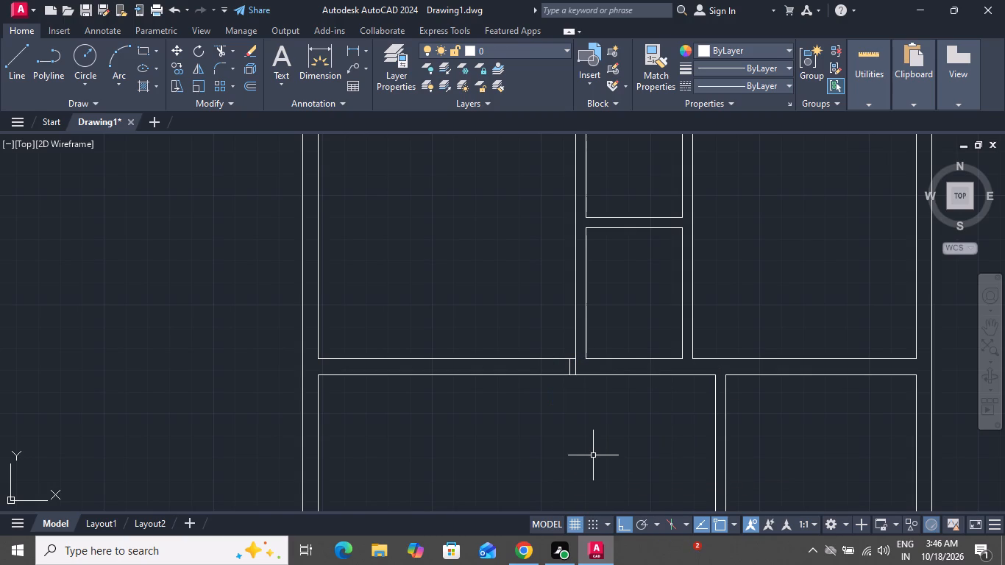
Offset the right door jamb line 3' to the left to mark the other side of the door opening.
text(O 3')
key(Return)
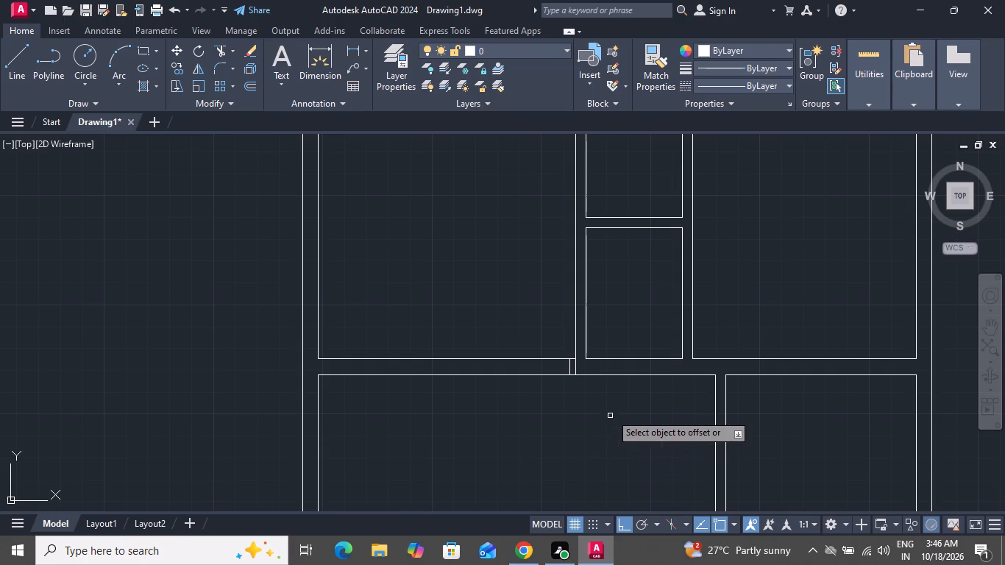
scroll(576, 368, up, 3)
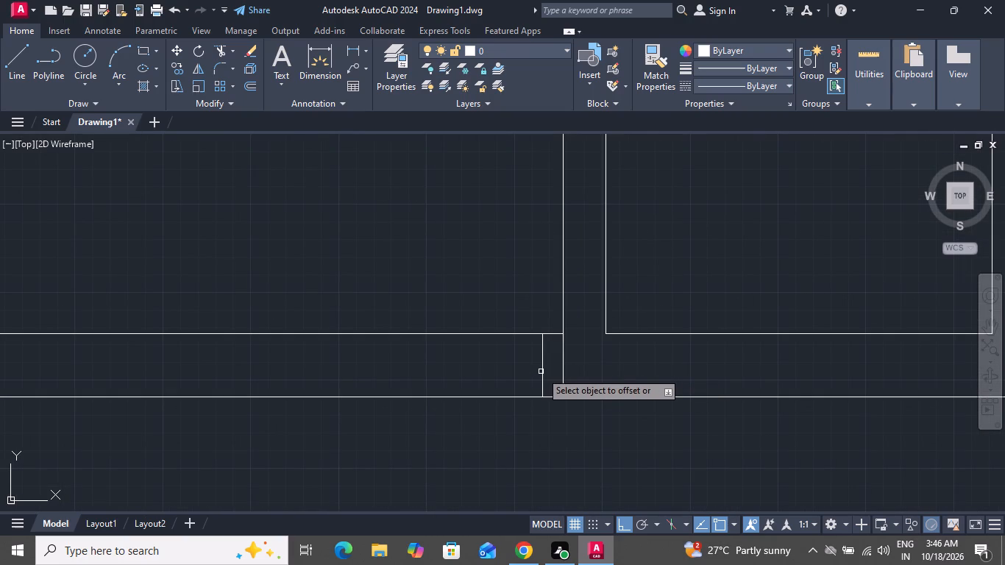
click(541, 372)
click(457, 377)
right_click(457, 377)
click(487, 407)
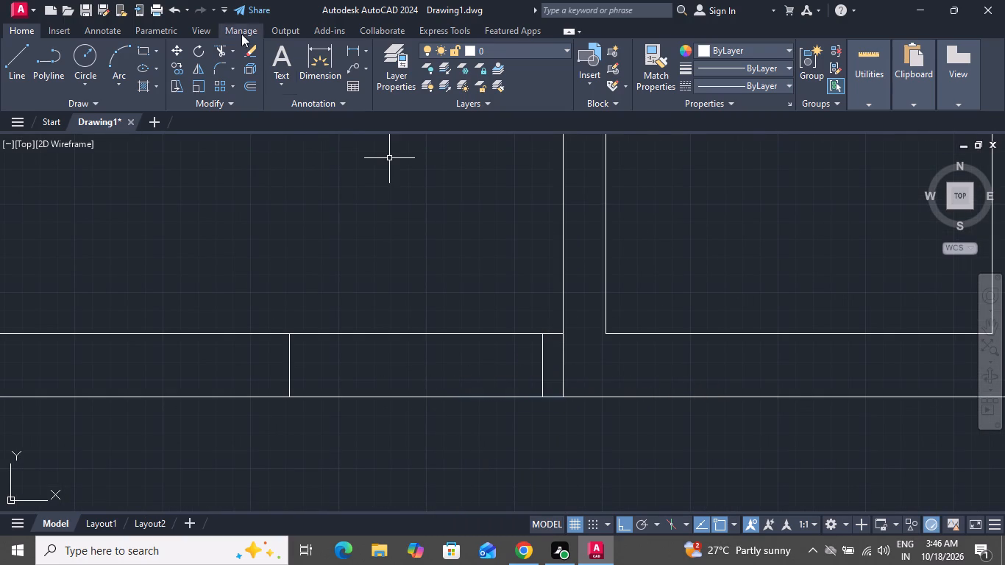
Draw a 3' line straight up from the midpoint of the right door jamb for the door leaf.
click(15, 50)
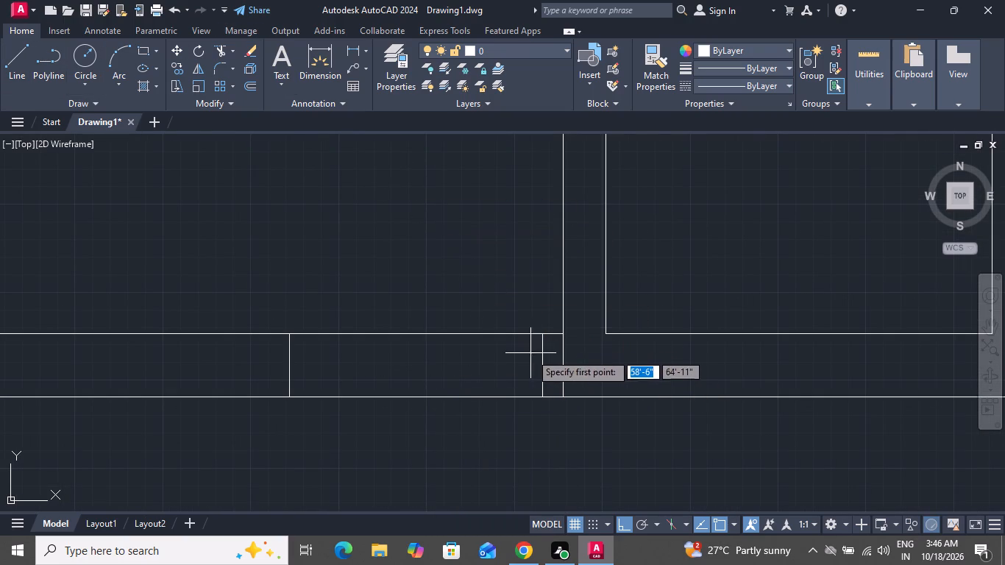
drag(538, 363, 539, 355)
key(3)
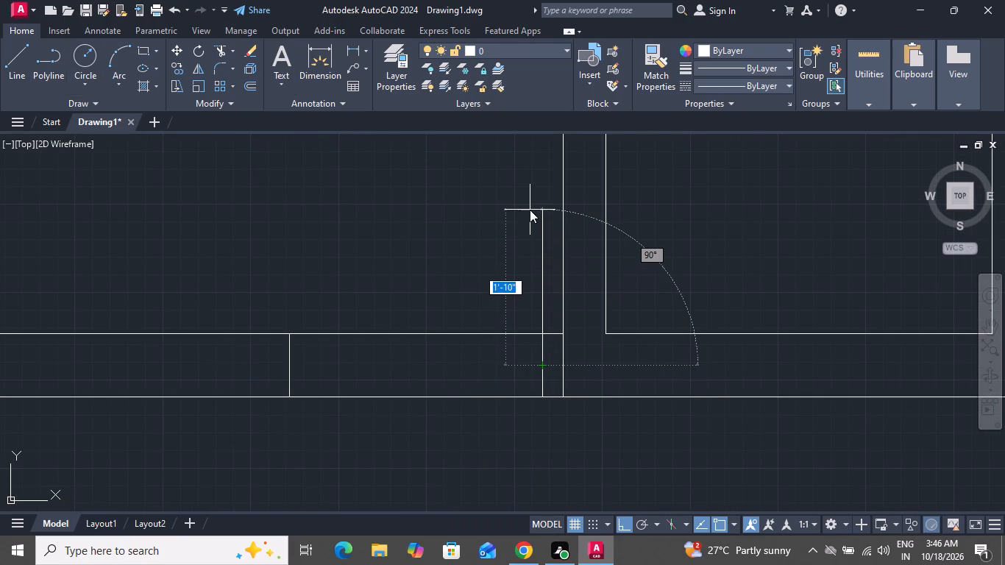
key(apostrophe)
key(Return)
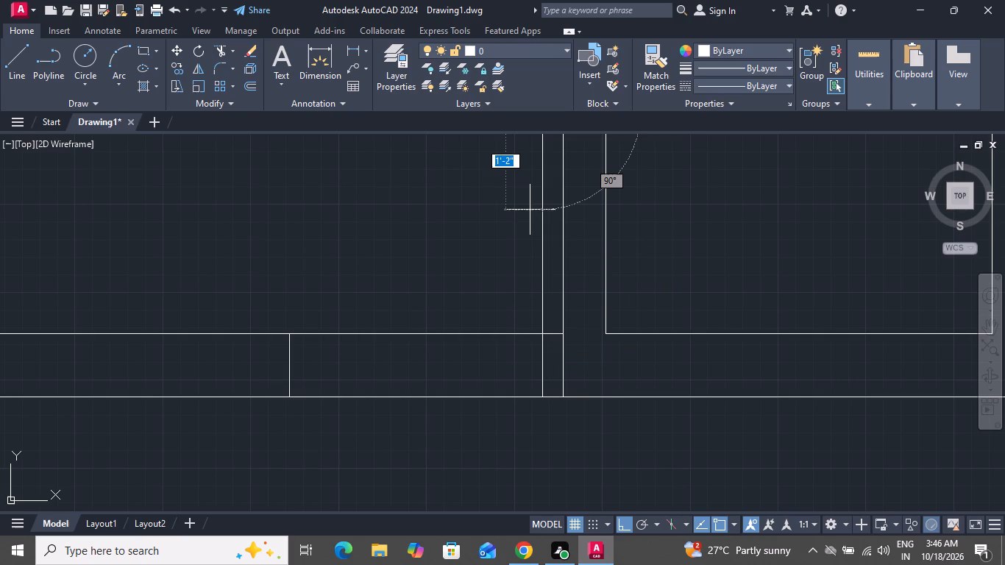
right_click(530, 210)
click(547, 230)
Offset the 3' door leaf line 2" to the left to give the leaf its thickness.
scroll(583, 305, down, 2)
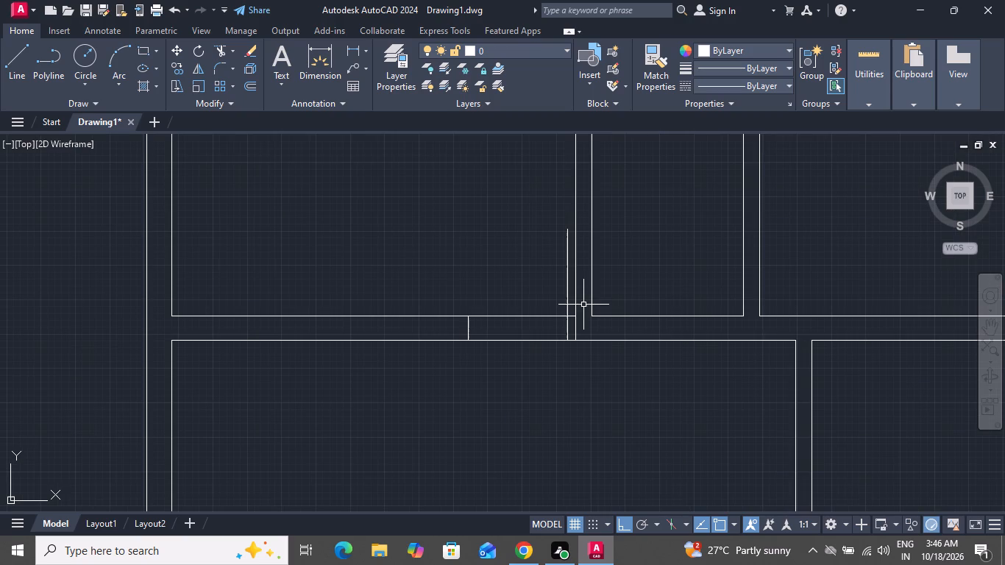
key(o)
key(space)
key(2)
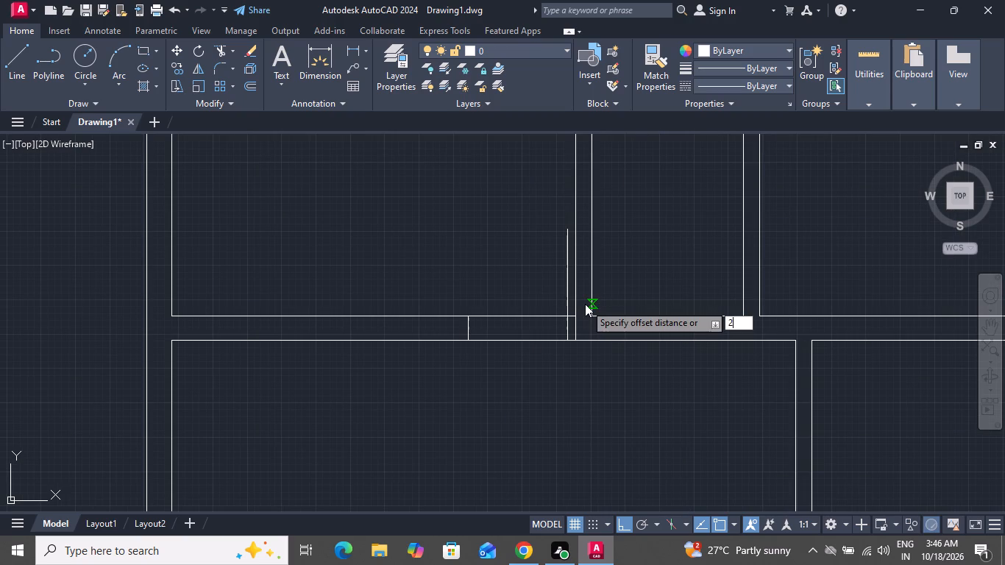
key(shift+quotedbl)
key(space)
click(566, 247)
click(551, 255)
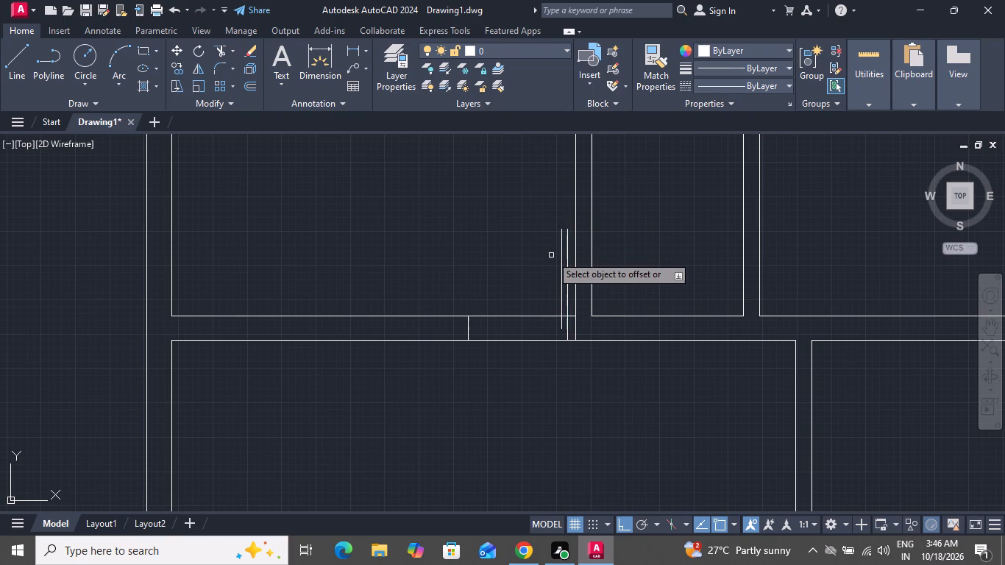
right_click(551, 255)
click(558, 277)
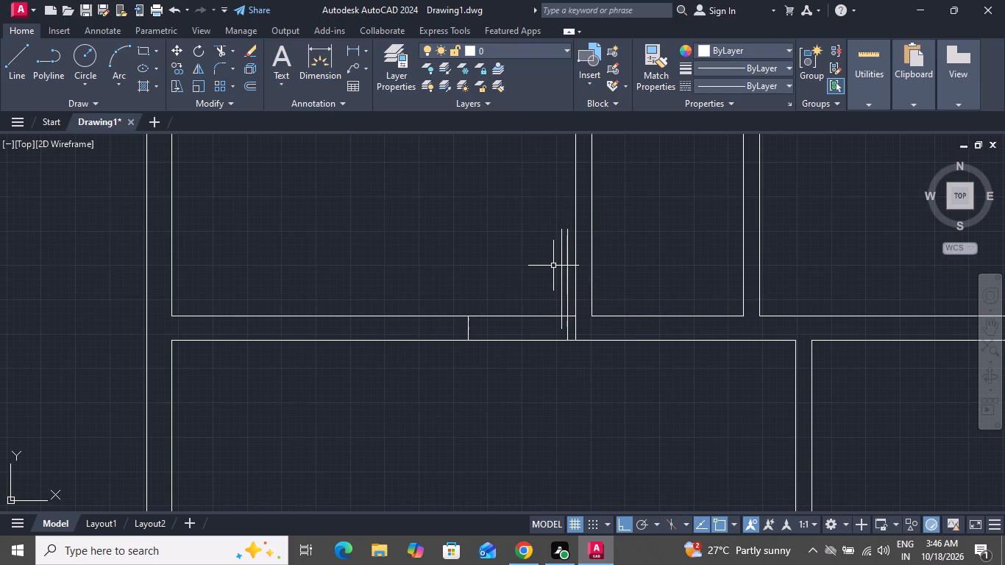
Draw the door swing as a three-point arc from the left jamb's midpoint through the leaf's upper-left end to its upper-right end.
text(A)
key(space)
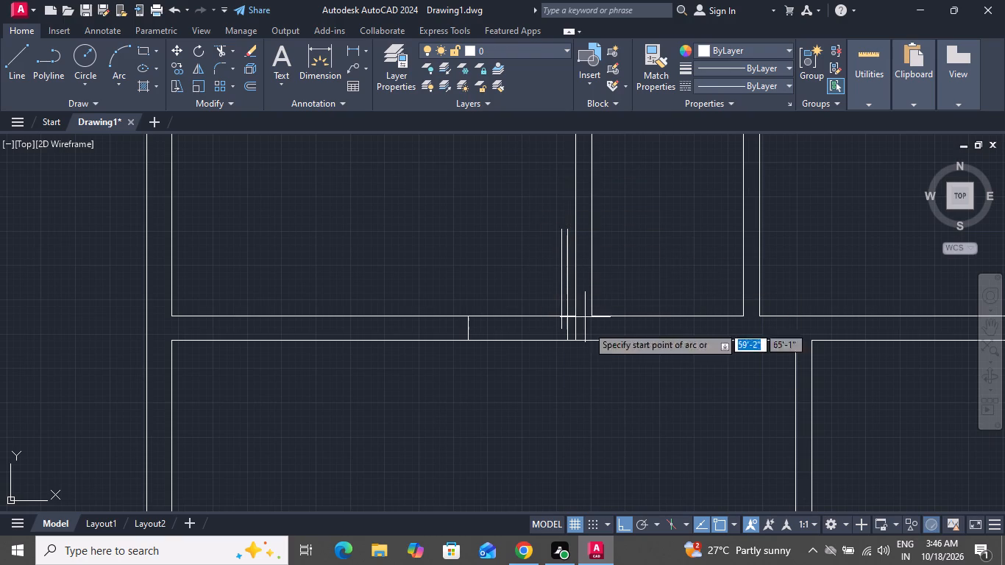
scroll(480, 289, up, 1)
scroll(455, 391, up, 1)
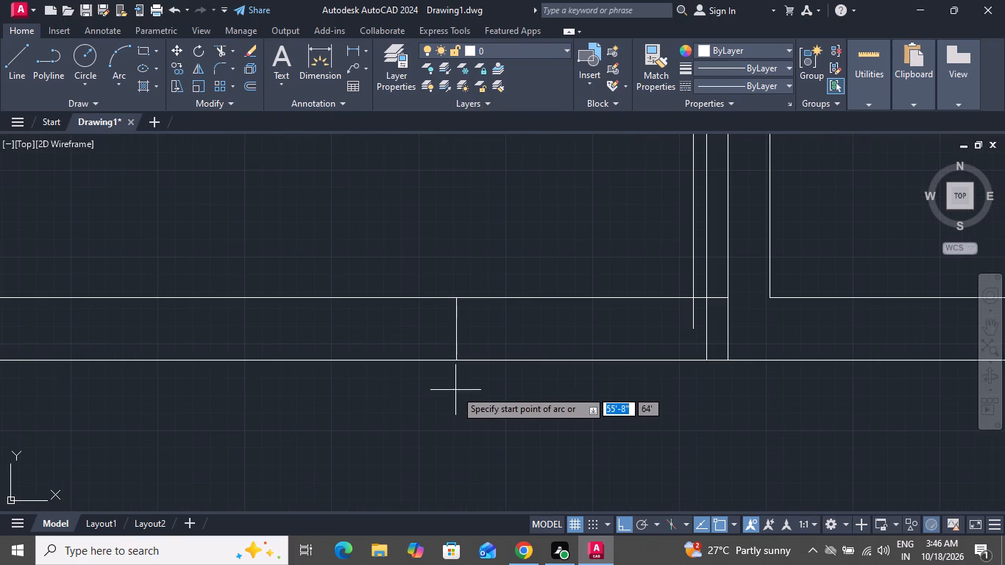
click(458, 330)
scroll(738, 349, down, 2)
scroll(720, 240, up, 2)
scroll(720, 240, down, 1)
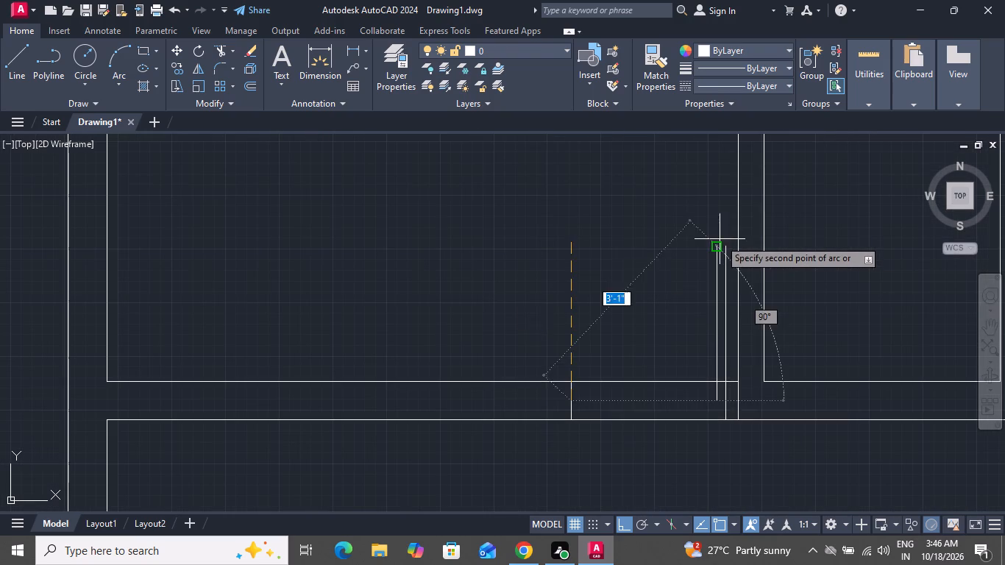
click(720, 243)
click(728, 244)
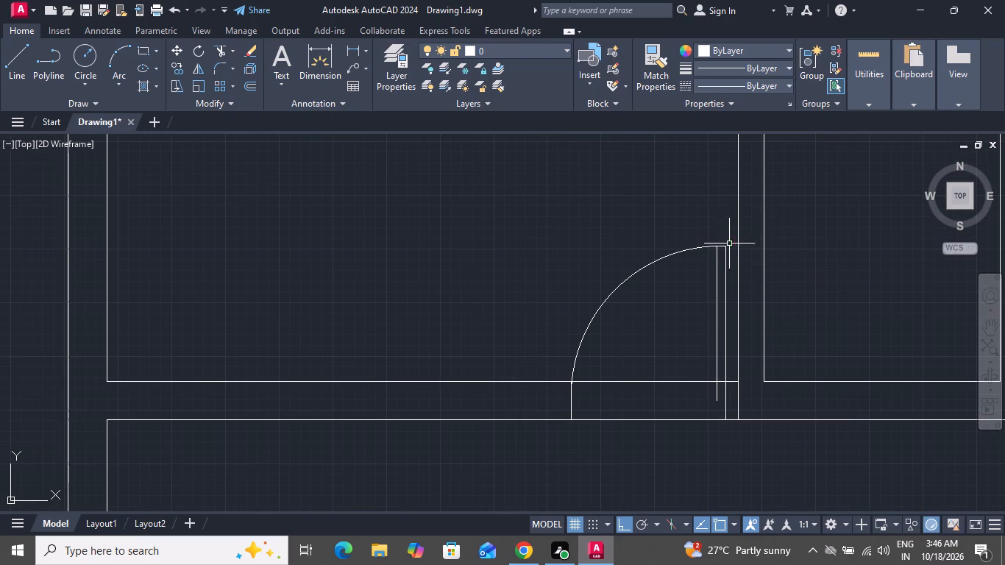
Close the bottom of the door leaf with a short horizontal line between its two vertical lines.
click(10, 75)
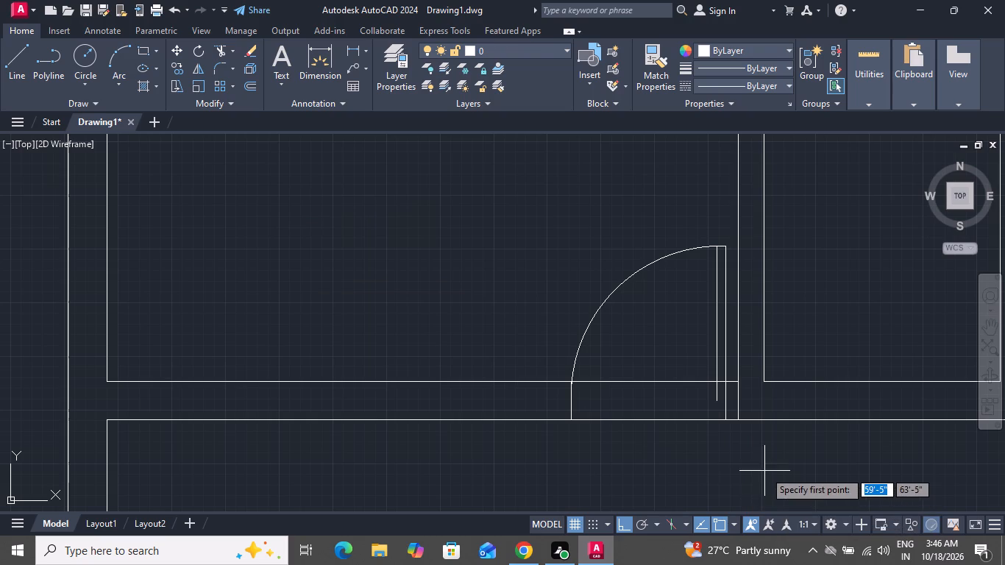
scroll(773, 453, up, 1)
scroll(773, 453, down, 1)
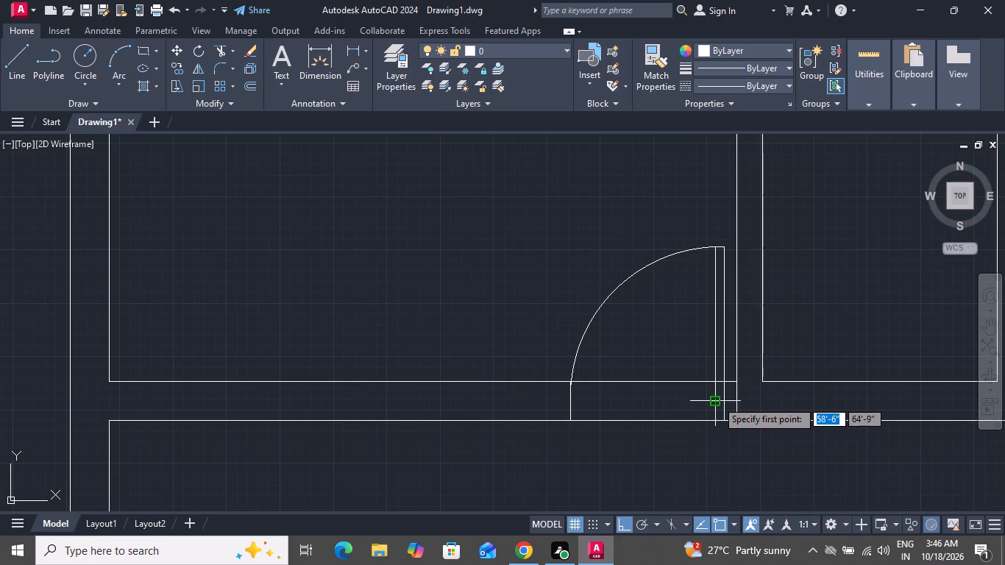
click(717, 400)
click(727, 406)
right_click(727, 406)
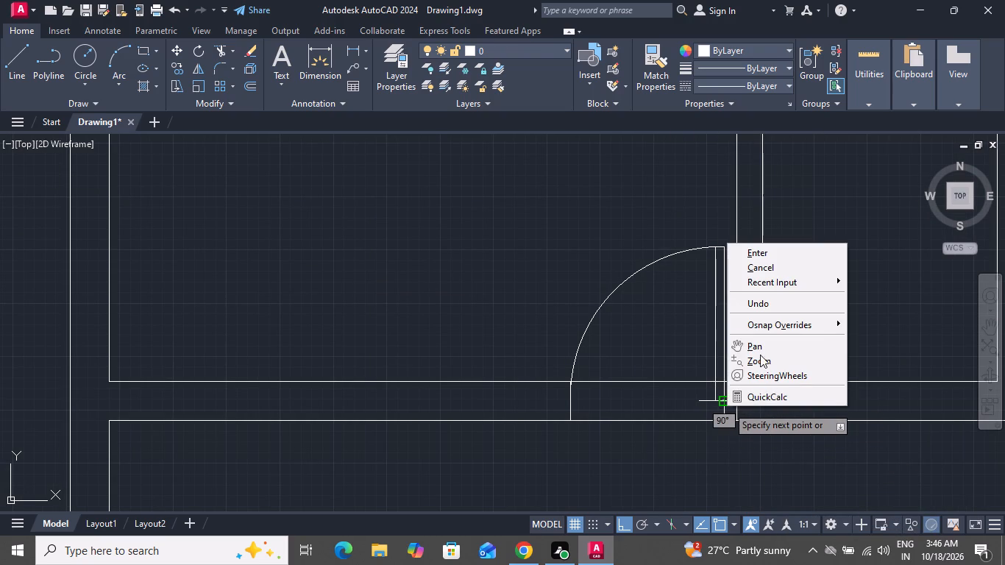
click(772, 270)
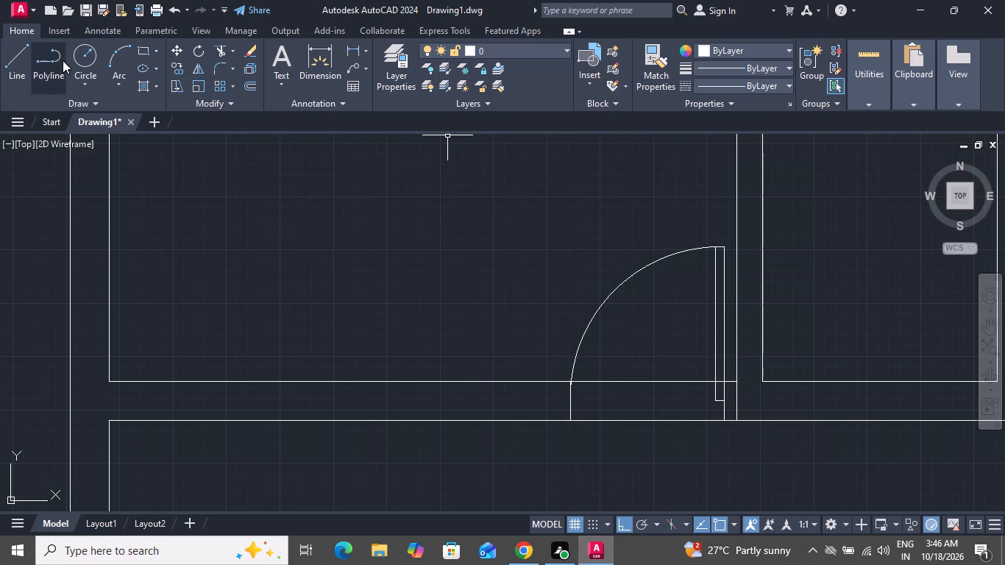
Trim the leaf's right line inside the wall and both partition lines across the door opening, and end trimming.
click(219, 52)
scroll(739, 433, up, 1)
scroll(736, 433, down, 1)
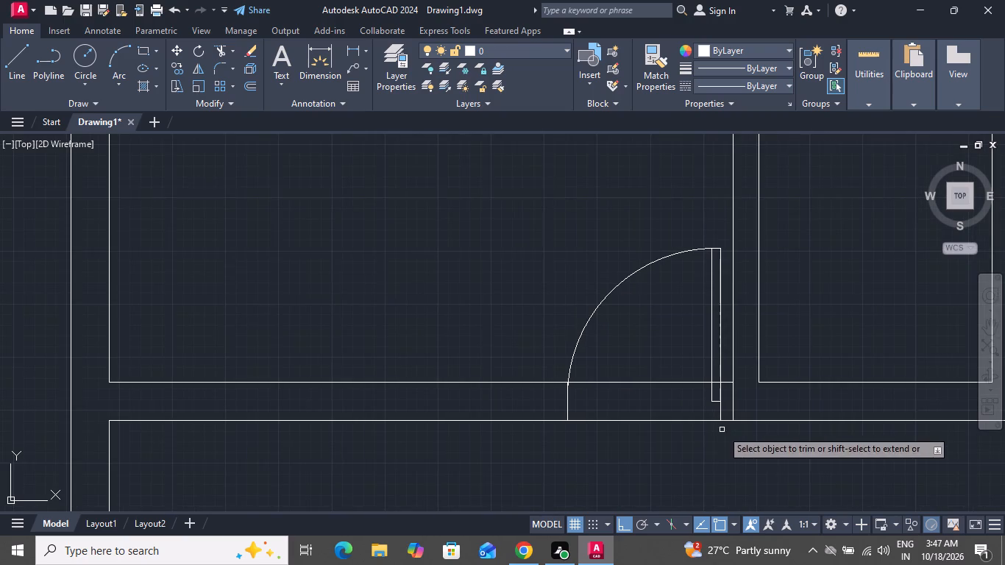
scroll(722, 387, up, 1)
scroll(722, 387, down, 1)
scroll(725, 387, up, 1)
click(723, 393)
click(708, 394)
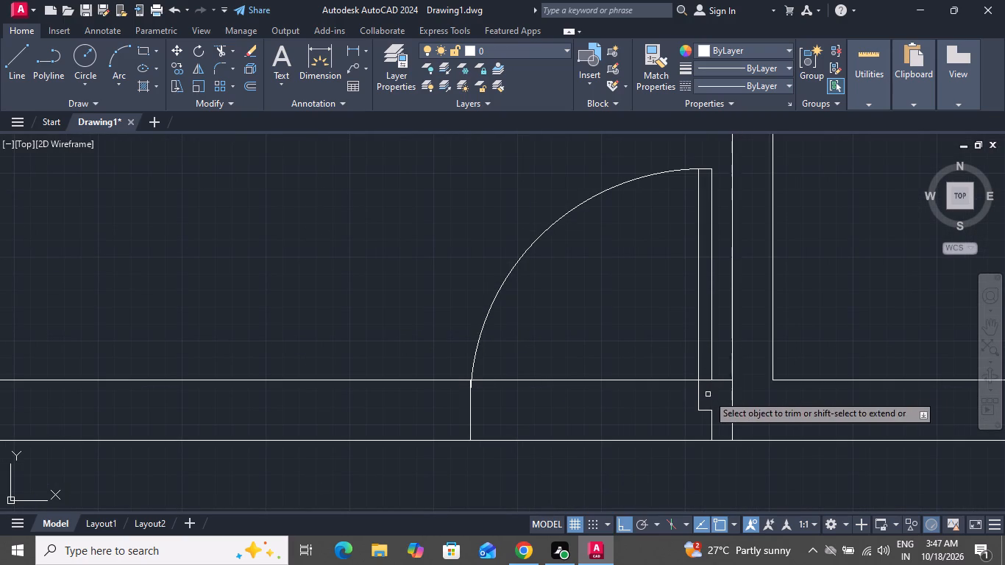
click(642, 396)
click(644, 373)
click(633, 396)
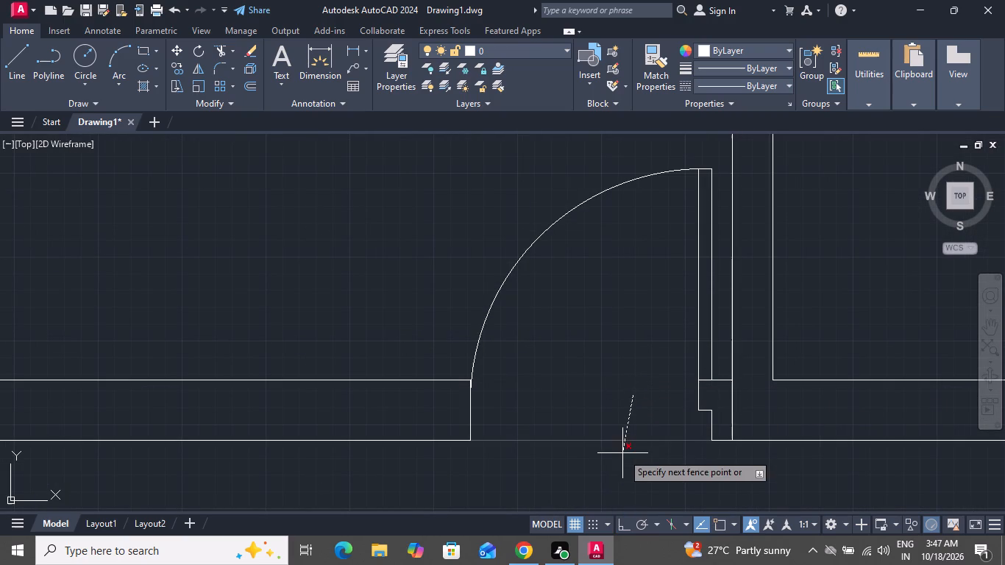
click(622, 453)
scroll(623, 434, down, 2)
right_click(617, 402)
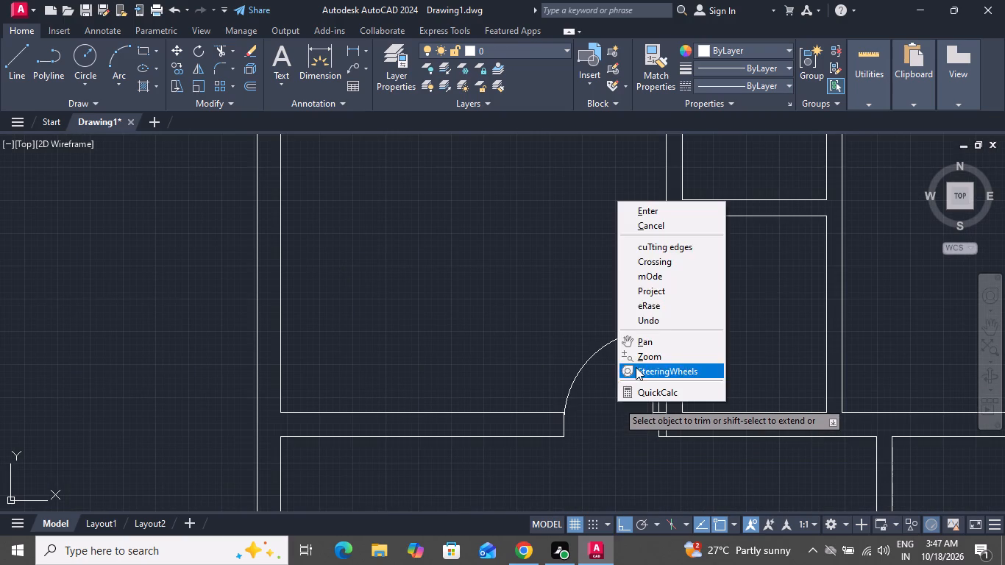
click(664, 227)
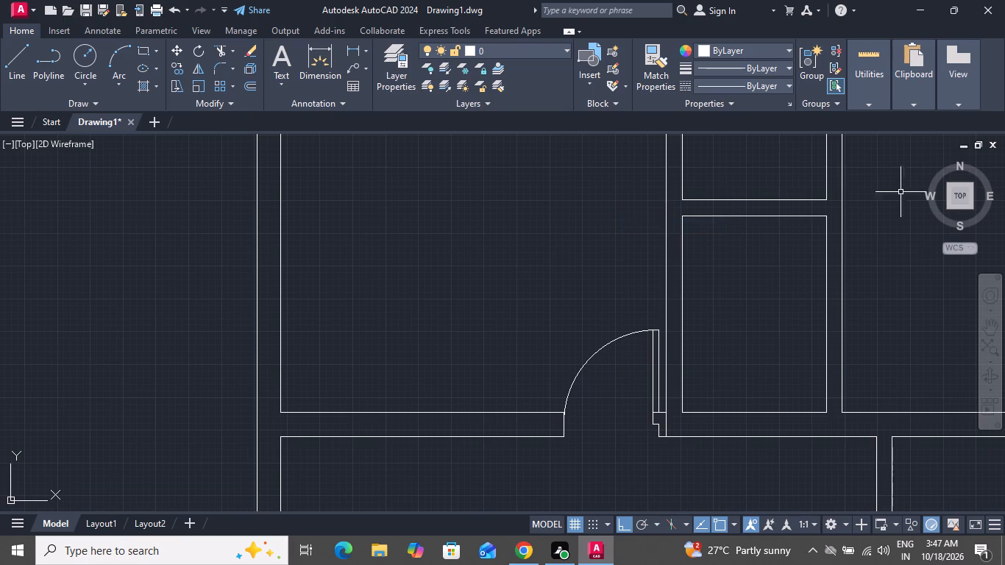
Draw a horizontal line across the partition from the upper small room's lower-right inner corner to the partition's far face.
scroll(909, 290, down, 3)
scroll(909, 238, up, 3)
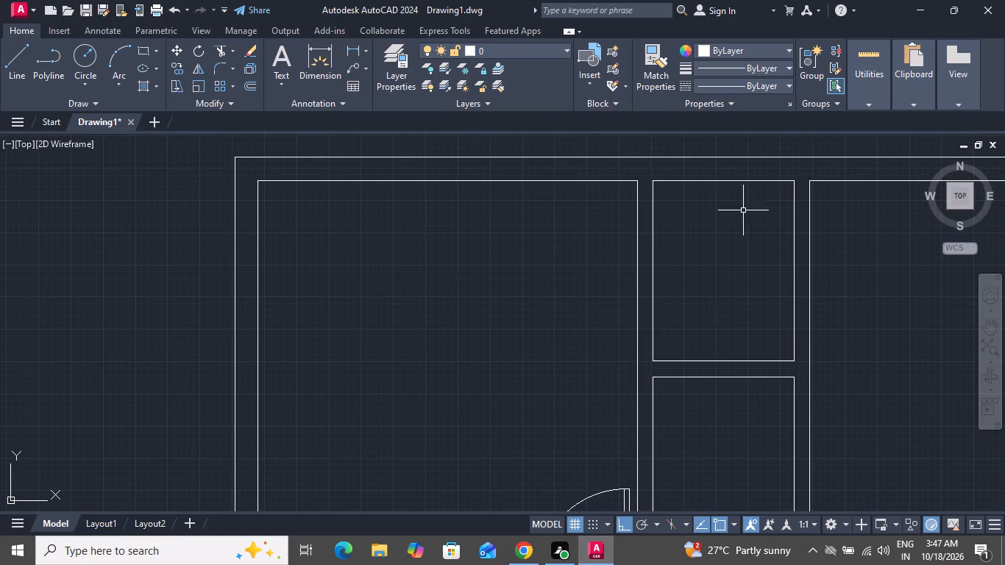
click(15, 72)
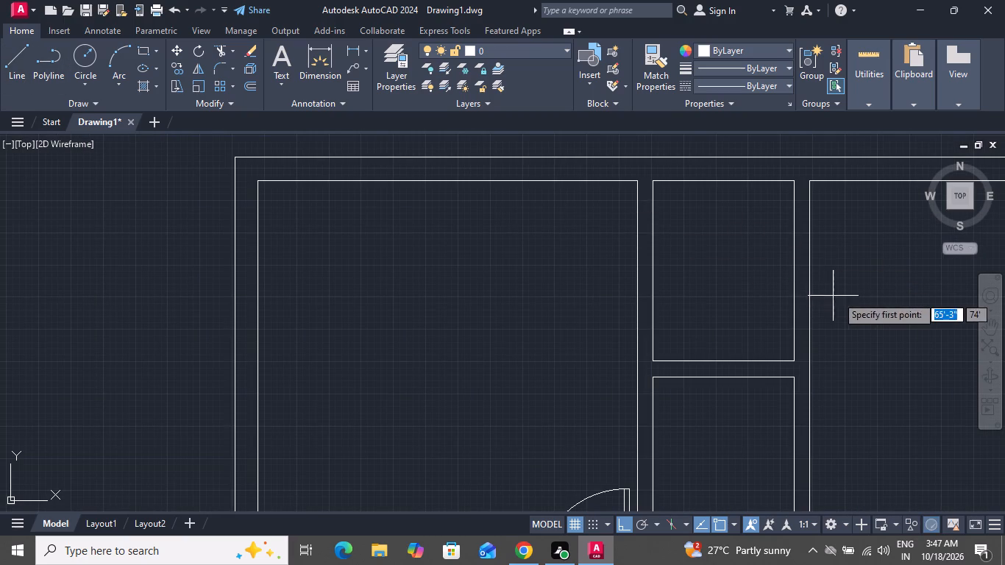
scroll(802, 348, up, 2)
click(778, 377)
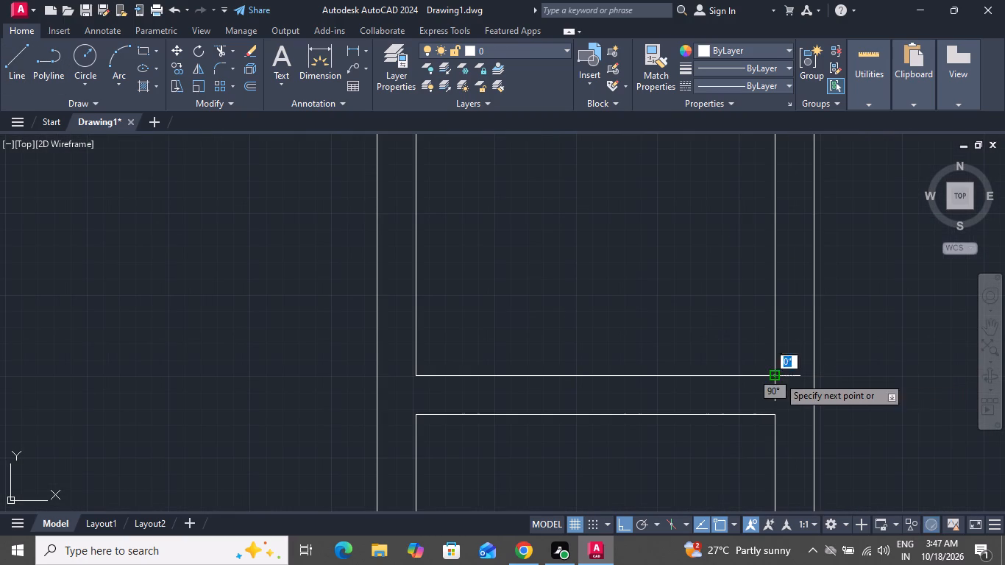
click(814, 376)
right_click(814, 376)
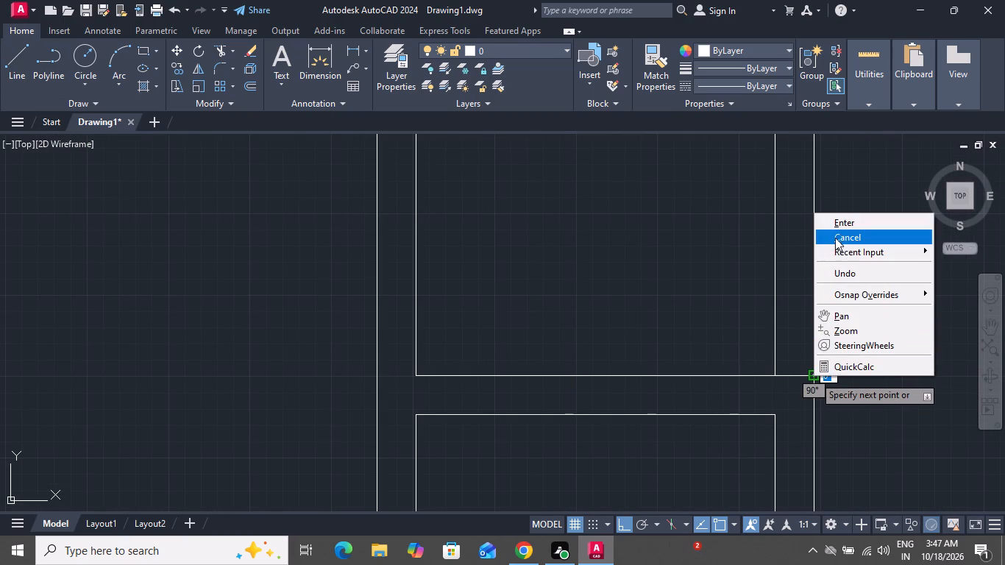
click(835, 237)
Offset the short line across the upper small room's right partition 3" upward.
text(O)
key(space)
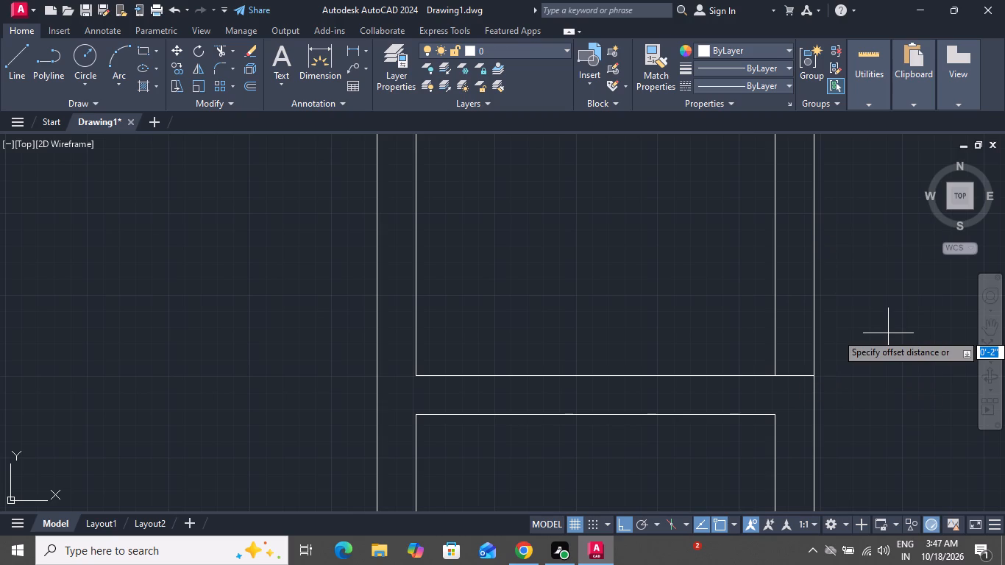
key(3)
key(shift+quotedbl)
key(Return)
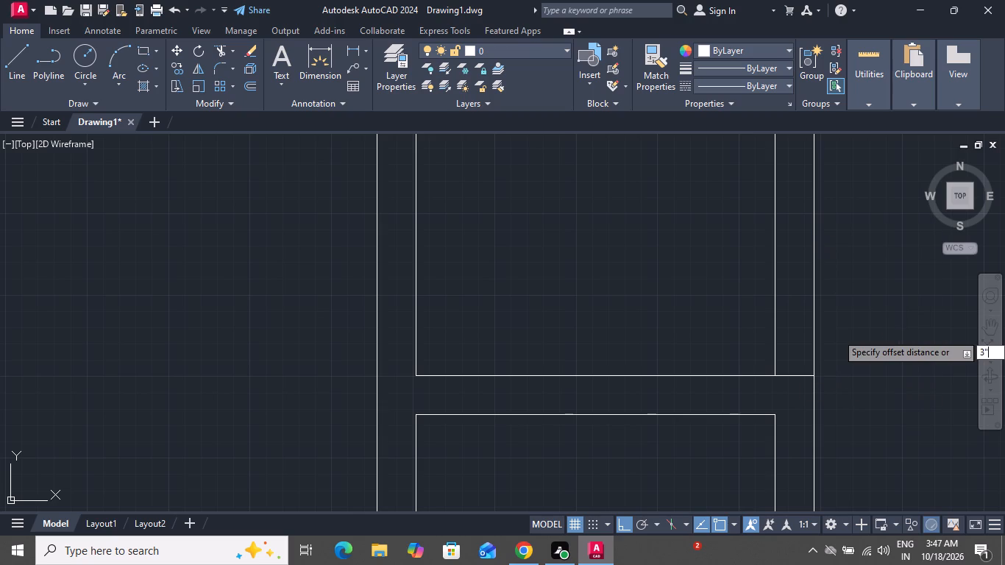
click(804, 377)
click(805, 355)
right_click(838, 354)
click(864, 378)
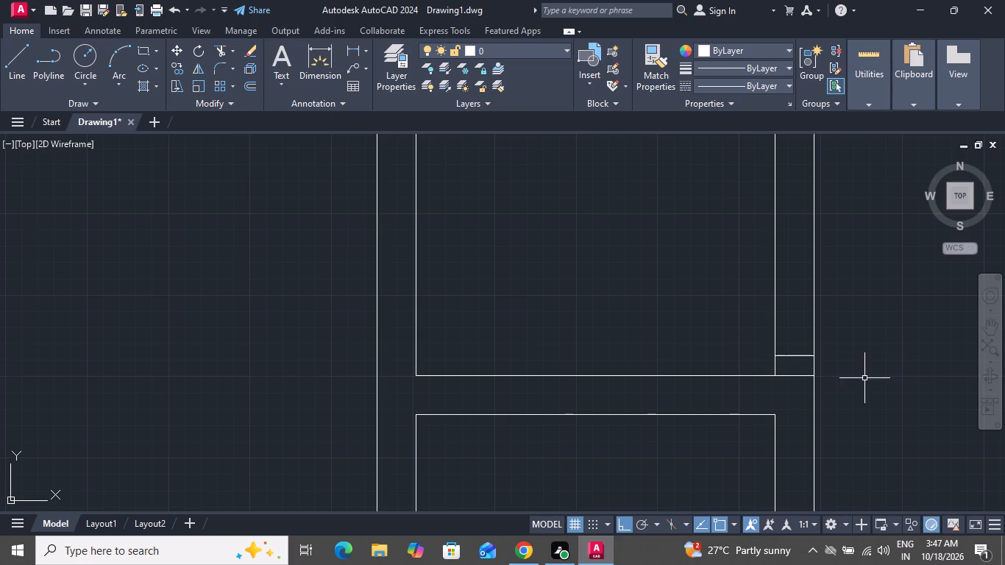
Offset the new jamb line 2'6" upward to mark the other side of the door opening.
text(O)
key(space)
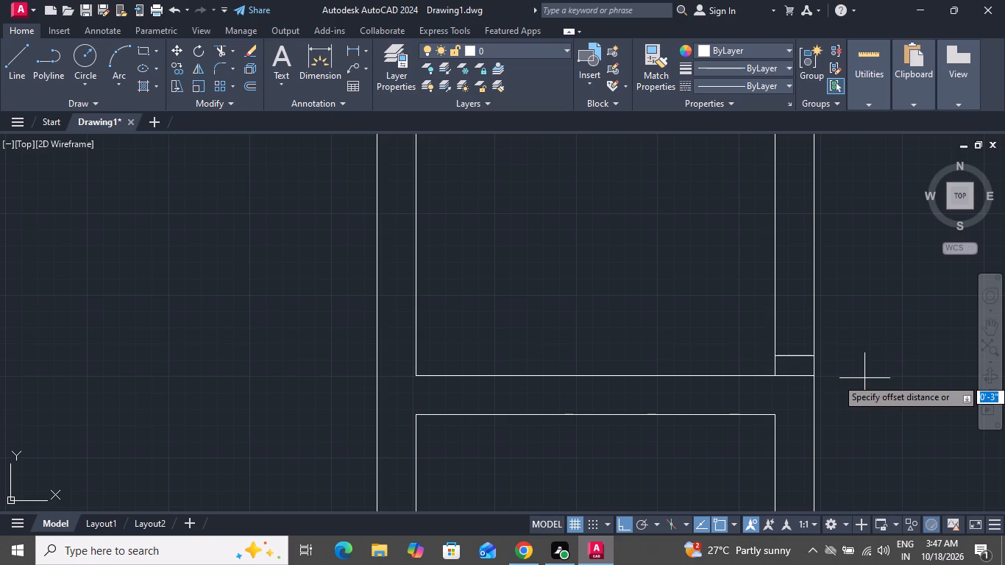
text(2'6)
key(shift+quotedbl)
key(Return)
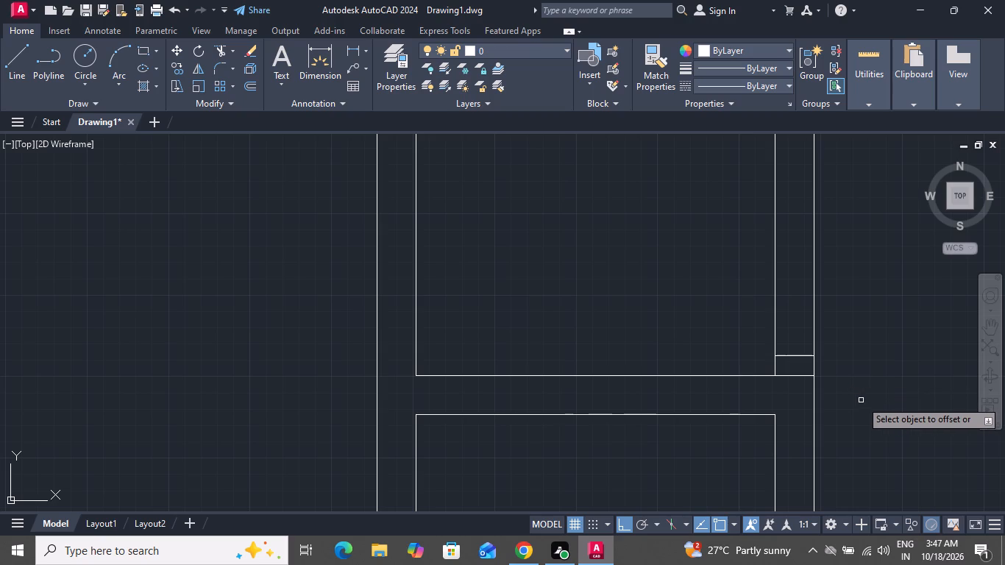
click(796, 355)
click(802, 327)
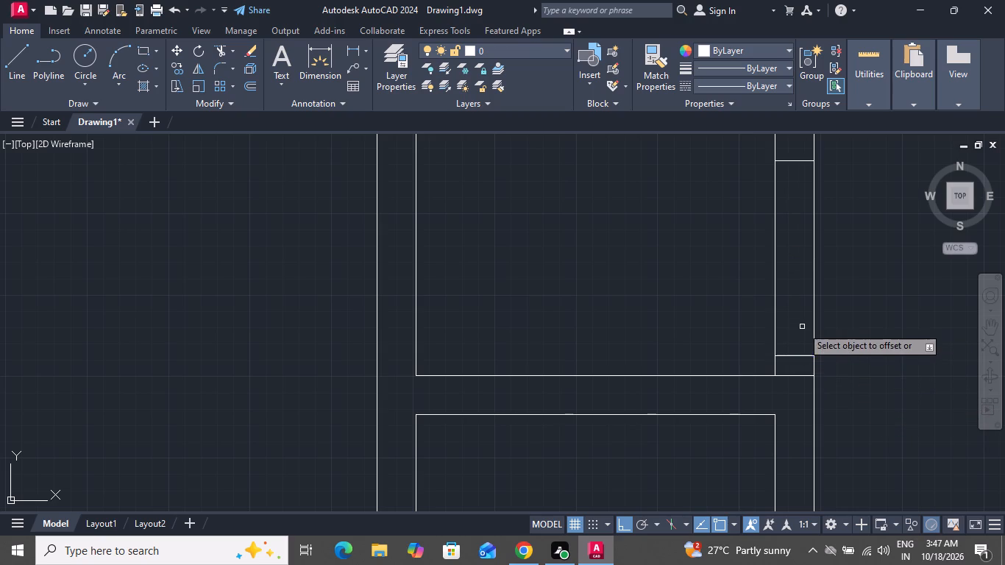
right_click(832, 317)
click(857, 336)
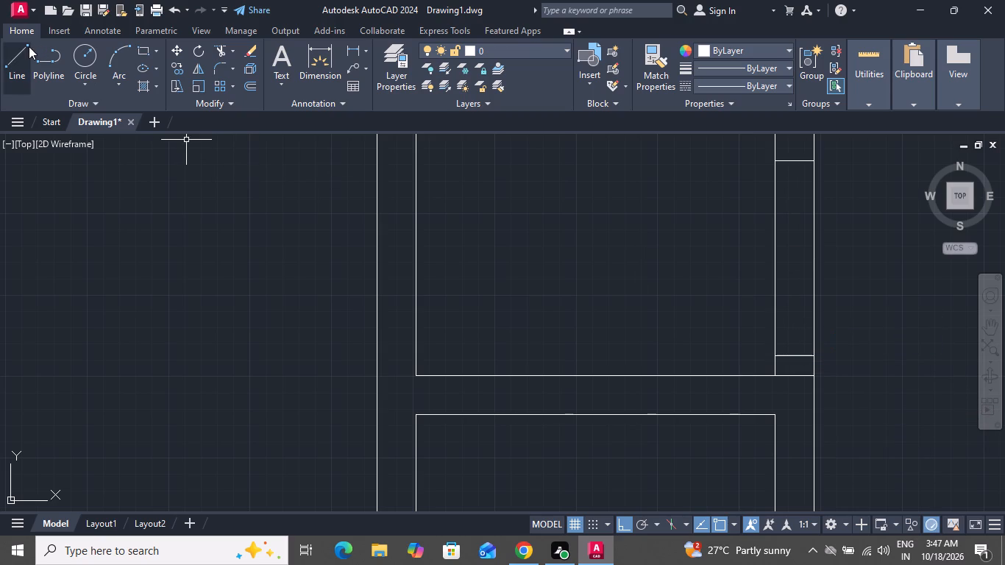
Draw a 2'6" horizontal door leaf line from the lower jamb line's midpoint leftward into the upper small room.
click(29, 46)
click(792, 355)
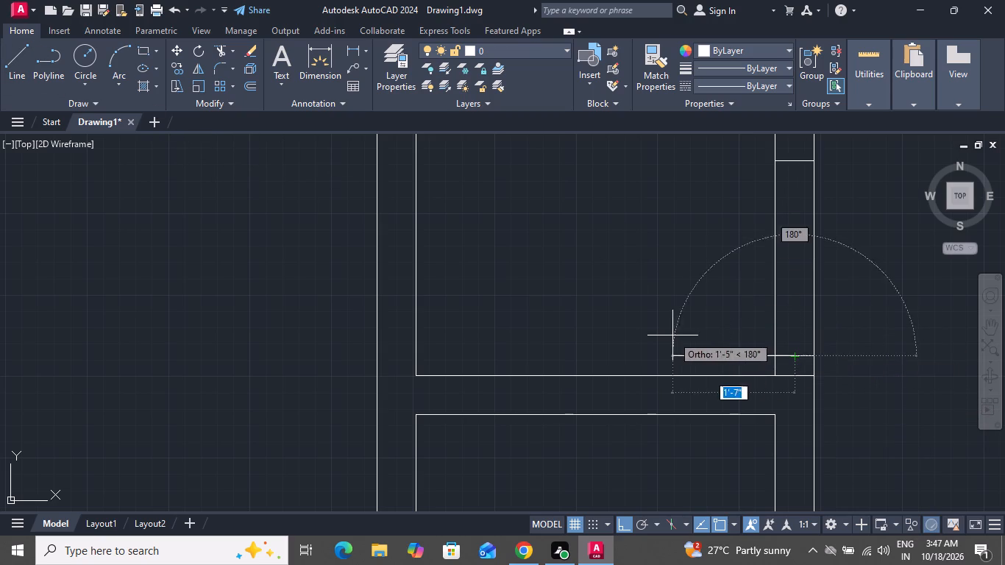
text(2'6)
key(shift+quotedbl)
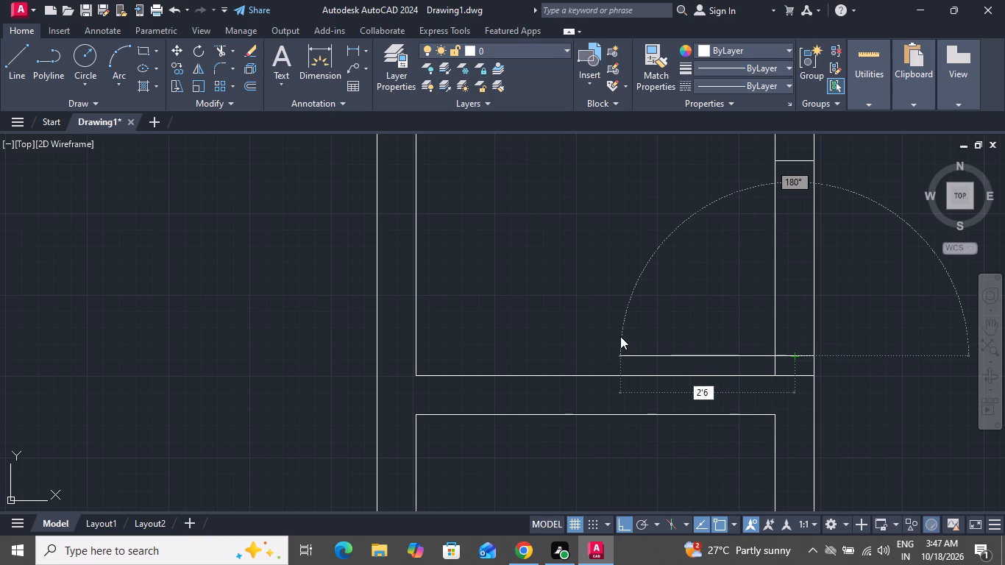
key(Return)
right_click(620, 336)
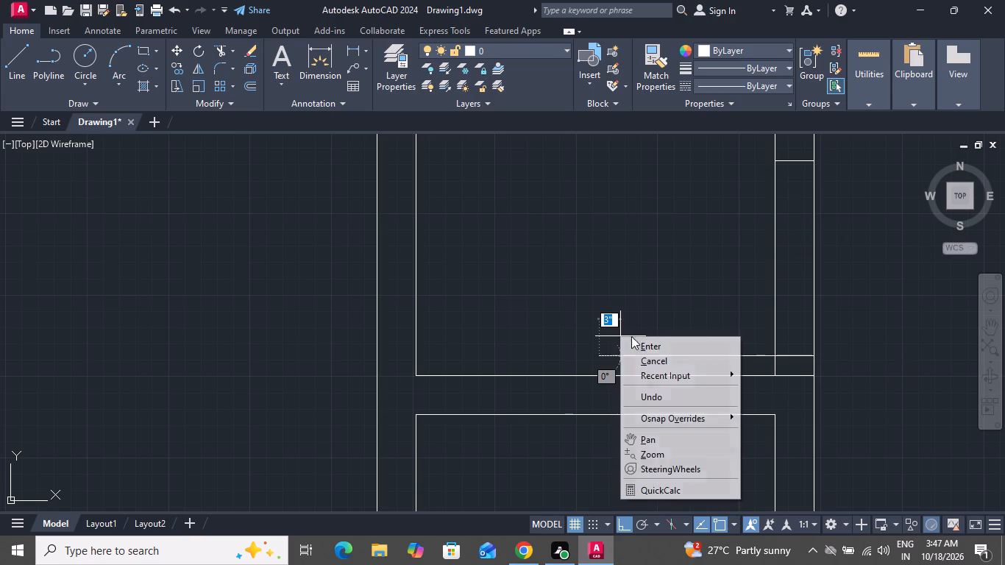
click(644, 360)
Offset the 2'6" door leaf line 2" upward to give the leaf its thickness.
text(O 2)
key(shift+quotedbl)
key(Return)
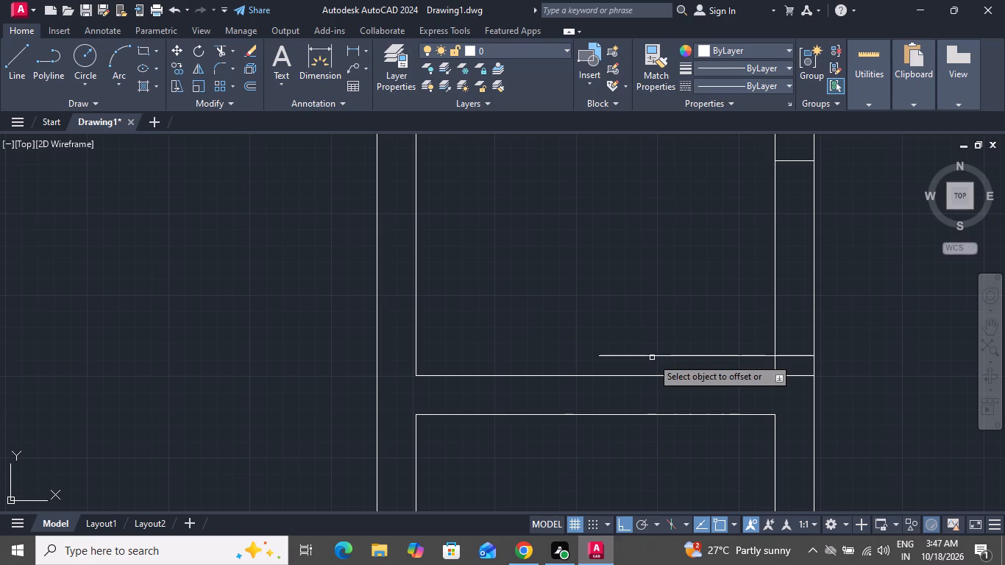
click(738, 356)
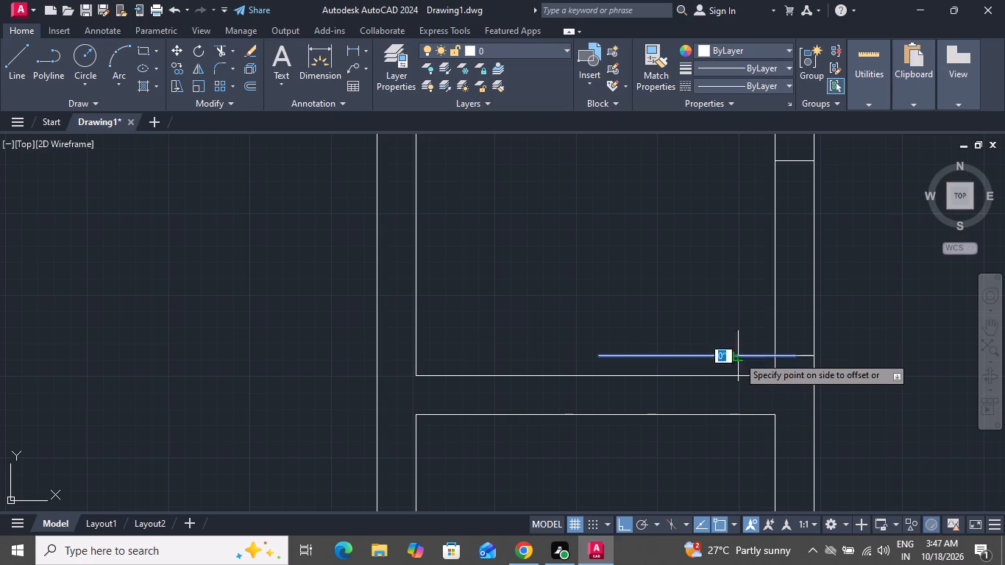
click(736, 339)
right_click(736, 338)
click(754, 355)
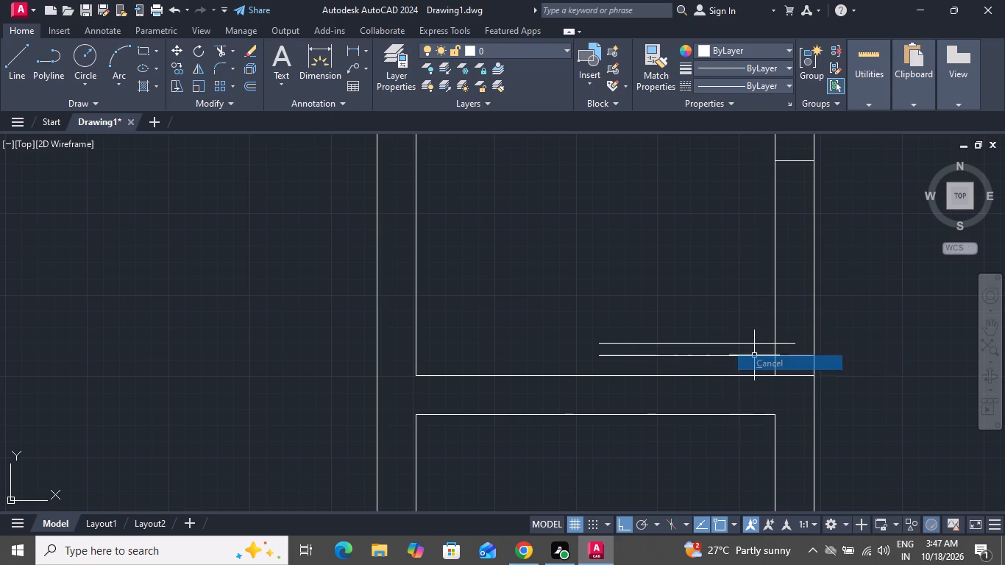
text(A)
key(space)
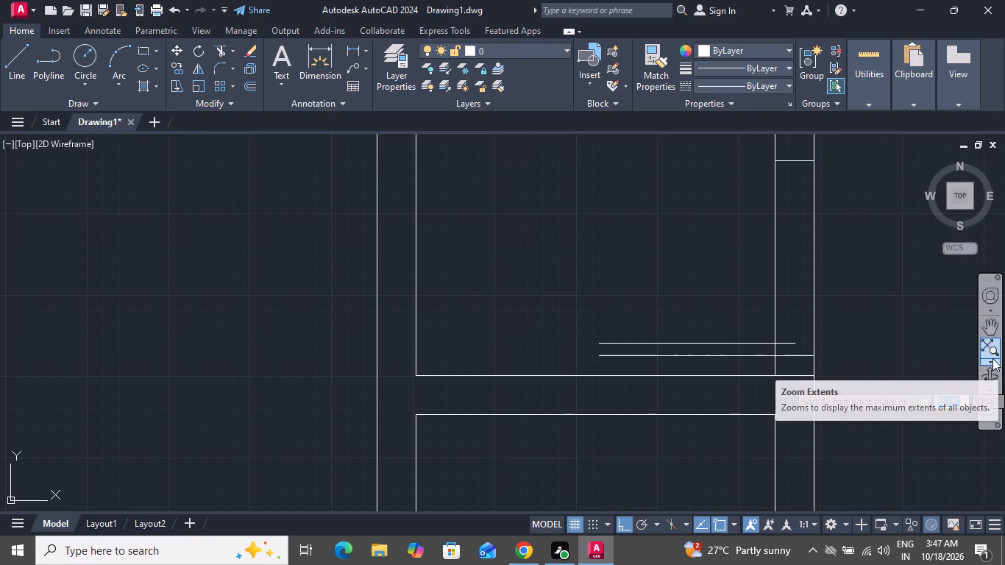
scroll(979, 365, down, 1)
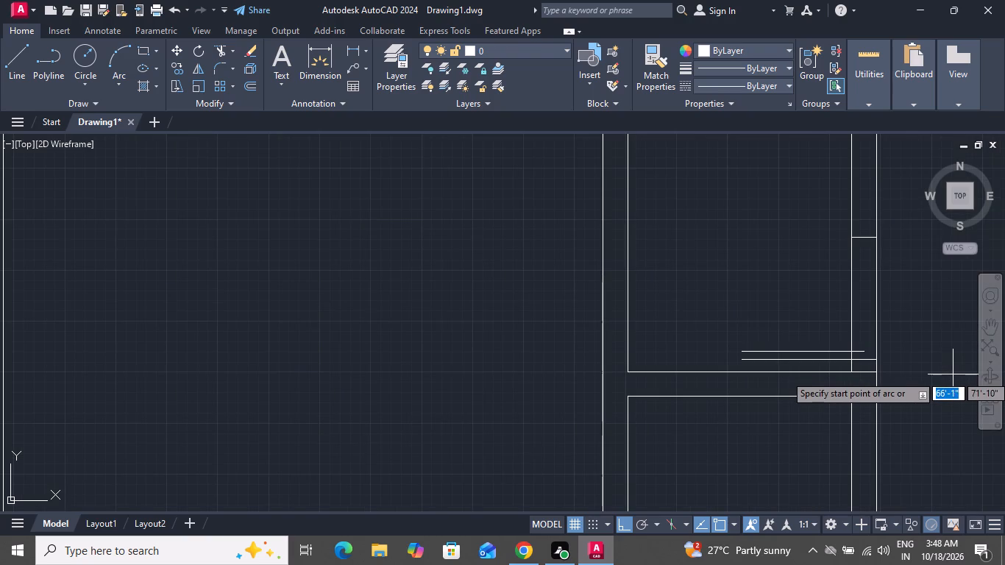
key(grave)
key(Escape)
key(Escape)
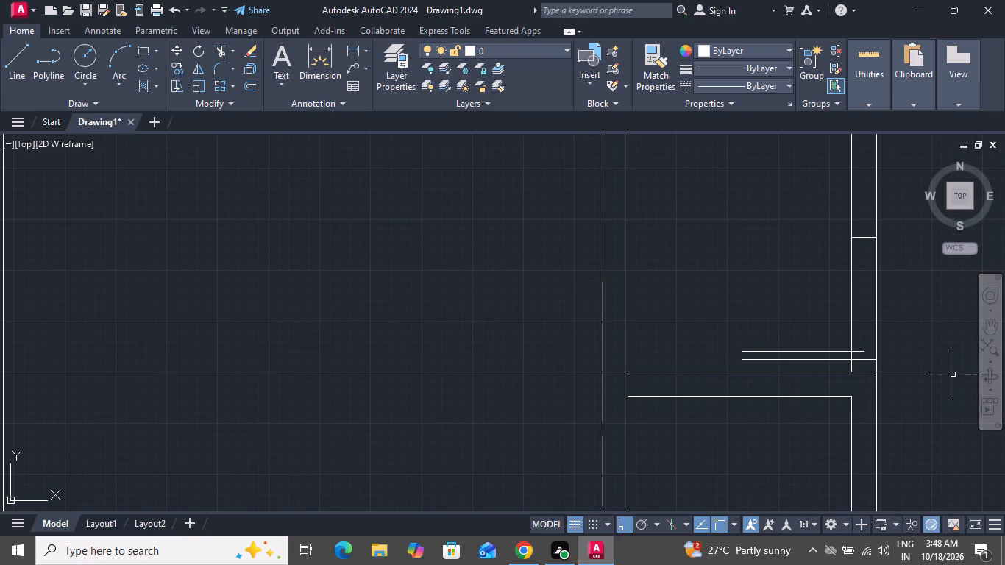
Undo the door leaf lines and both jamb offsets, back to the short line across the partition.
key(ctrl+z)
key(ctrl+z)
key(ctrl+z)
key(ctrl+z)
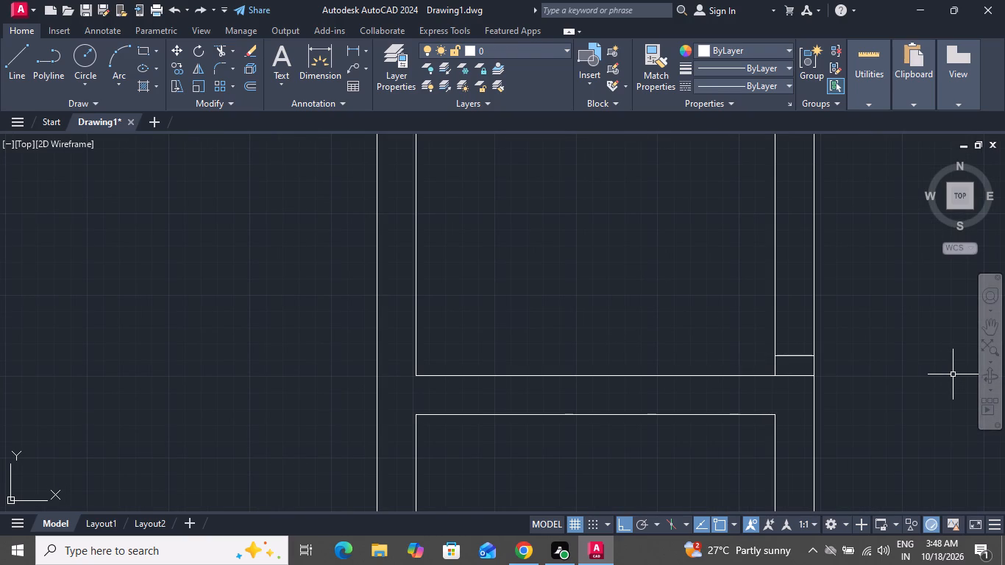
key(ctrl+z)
Draw a short horizontal line across the upper small room's right partition, slightly above the wall's mid-height.
scroll(937, 383, down, 2)
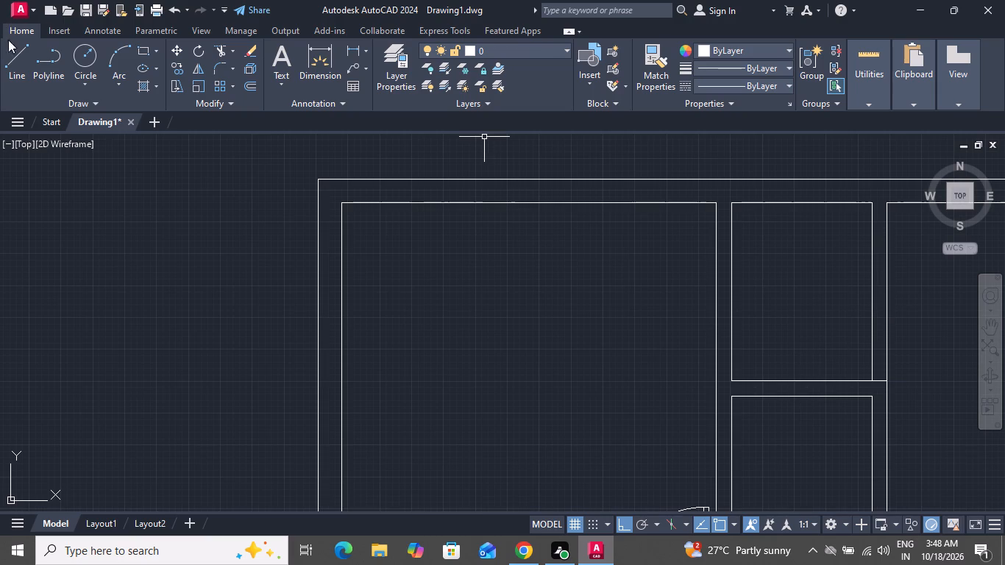
click(15, 54)
scroll(866, 282, up, 1)
click(871, 279)
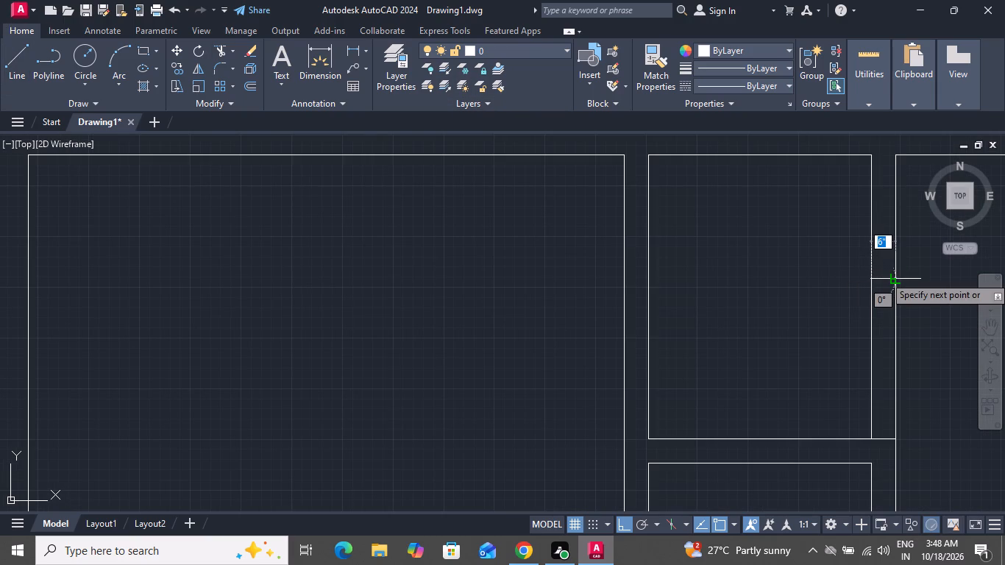
click(893, 276)
right_click(893, 276)
click(909, 294)
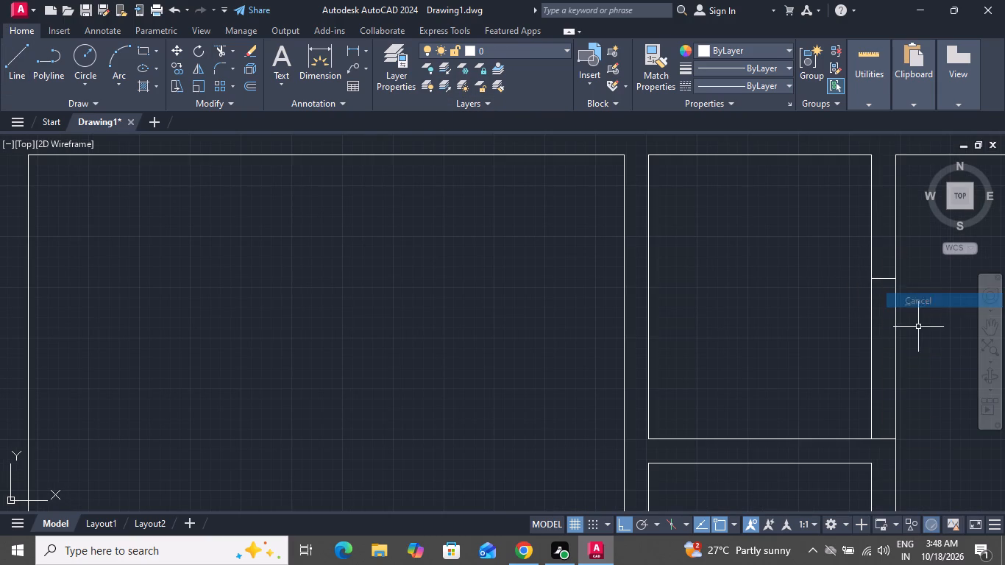
Offset the new line across the upper small room's right partition 3" downward.
text(O)
key(space)
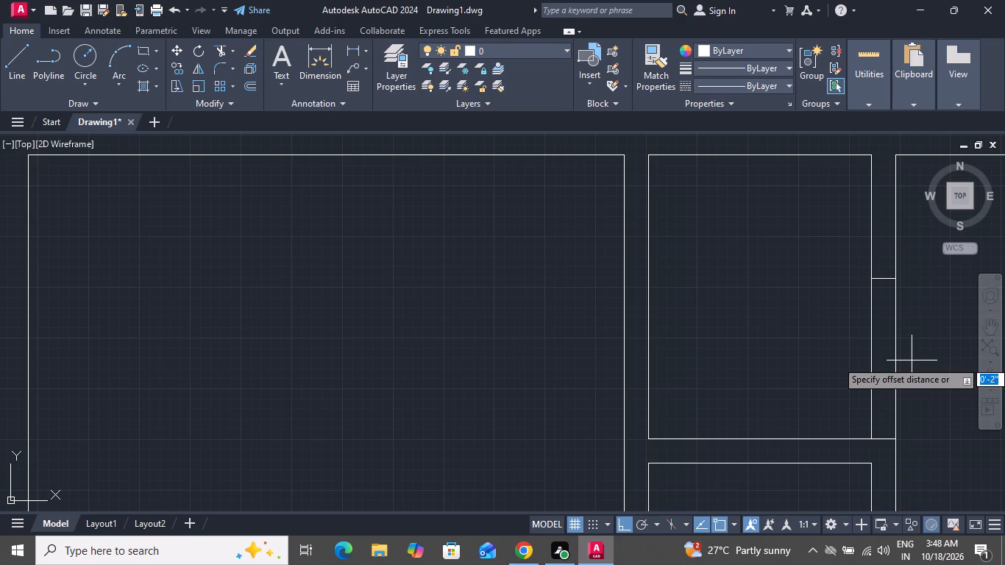
key(3)
key(shift+quotedbl)
key(Return)
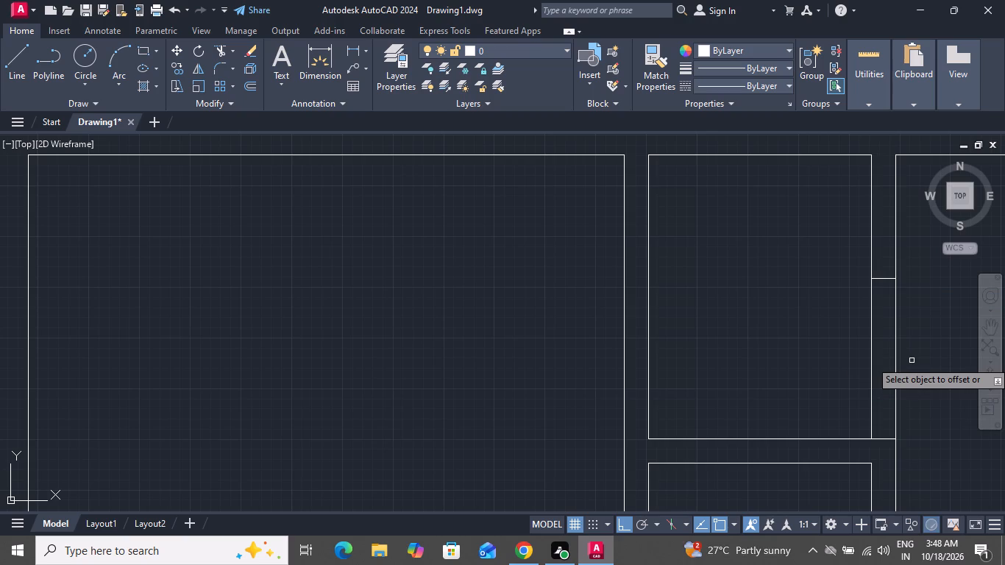
click(889, 280)
click(892, 300)
right_click(892, 300)
click(923, 324)
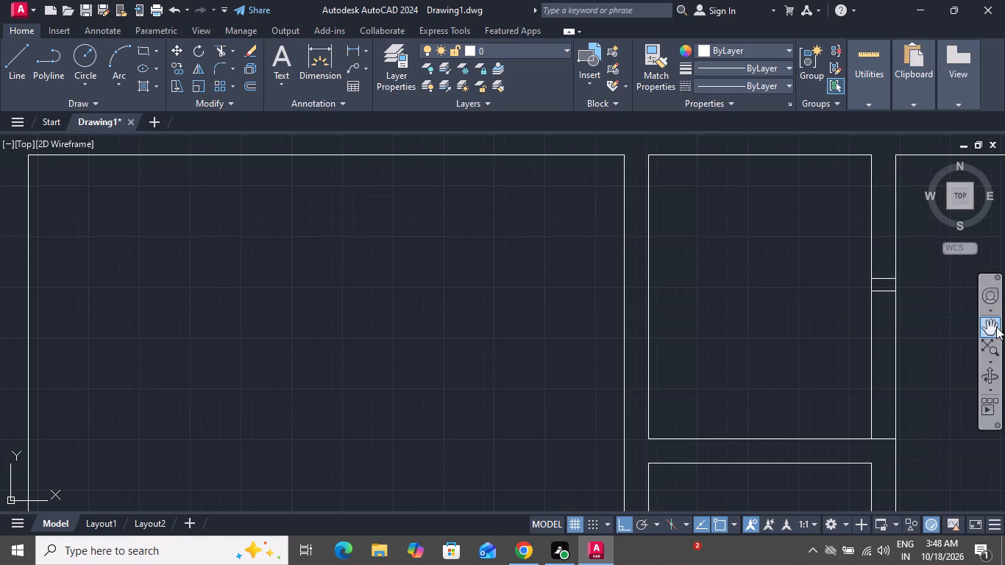
Offset the lower of the two close jamb lines 2'6" downward to mark the door opening's other side.
text(O)
key(space)
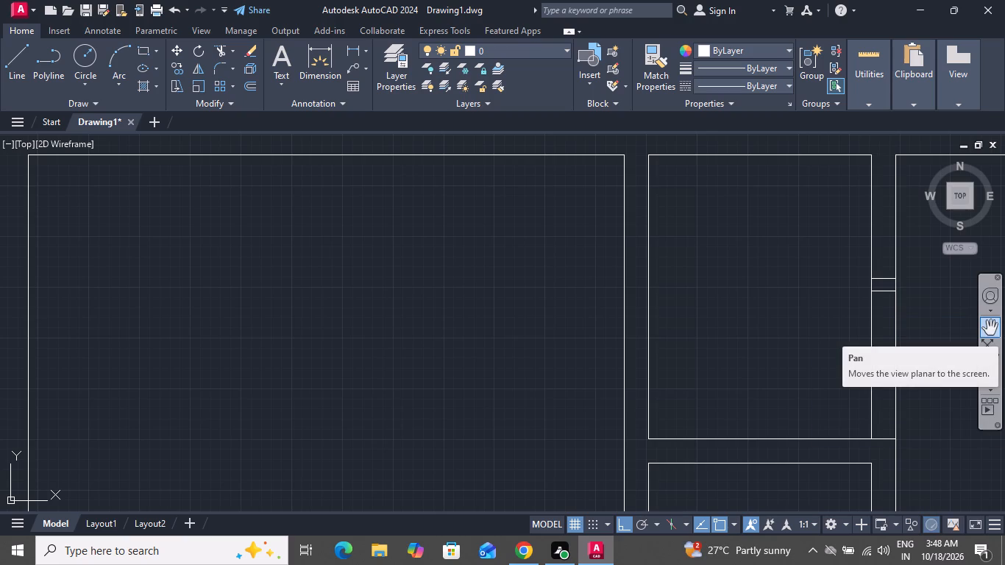
key(3)
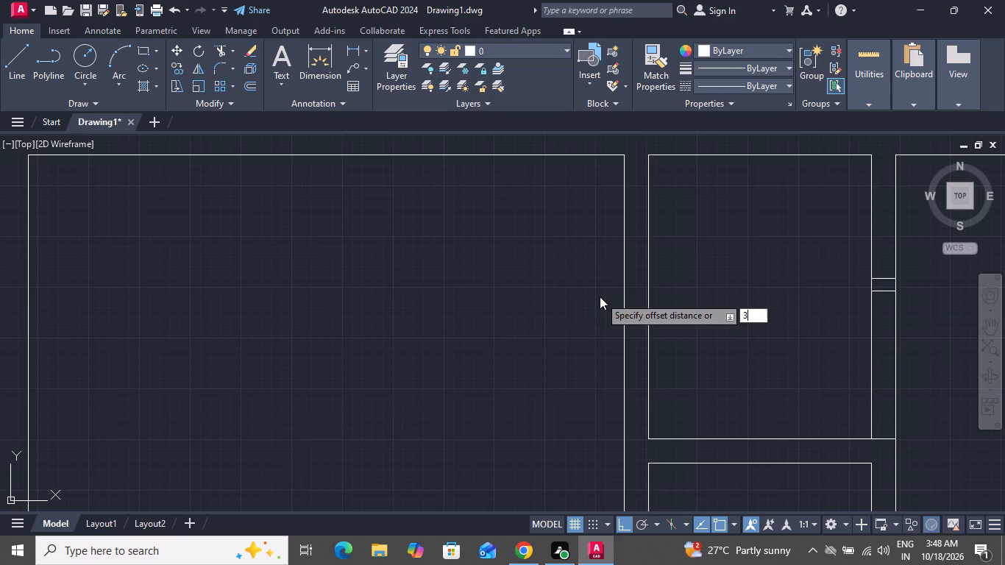
key(BackSpace)
text(2'6)
key(shift+quotedbl)
key(Return)
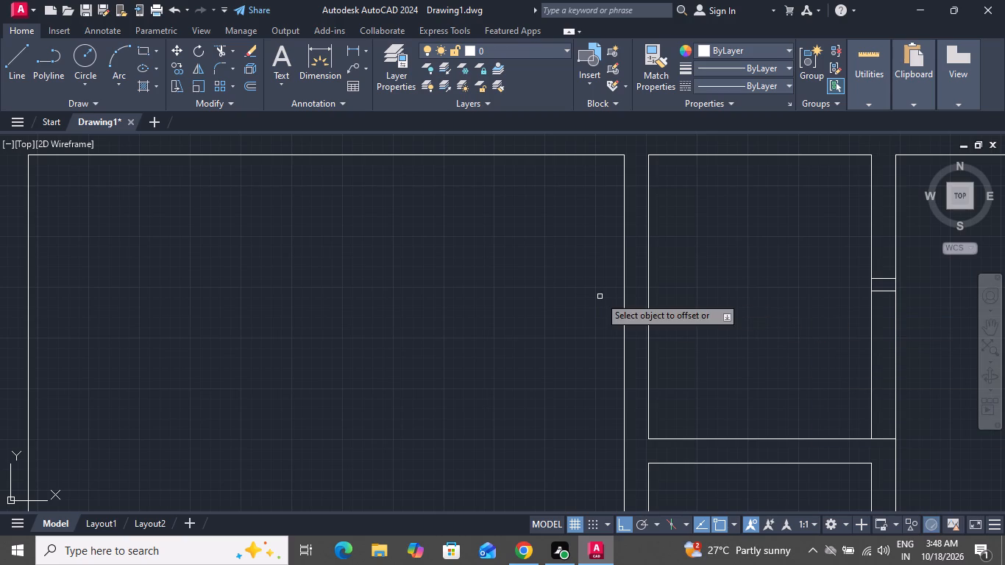
click(887, 290)
click(894, 409)
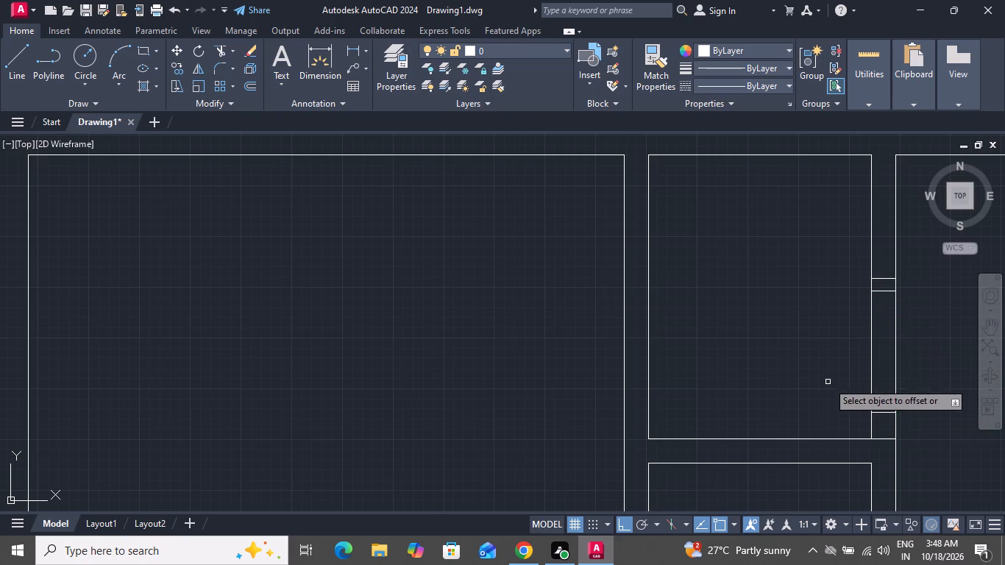
right_click(818, 377)
click(845, 396)
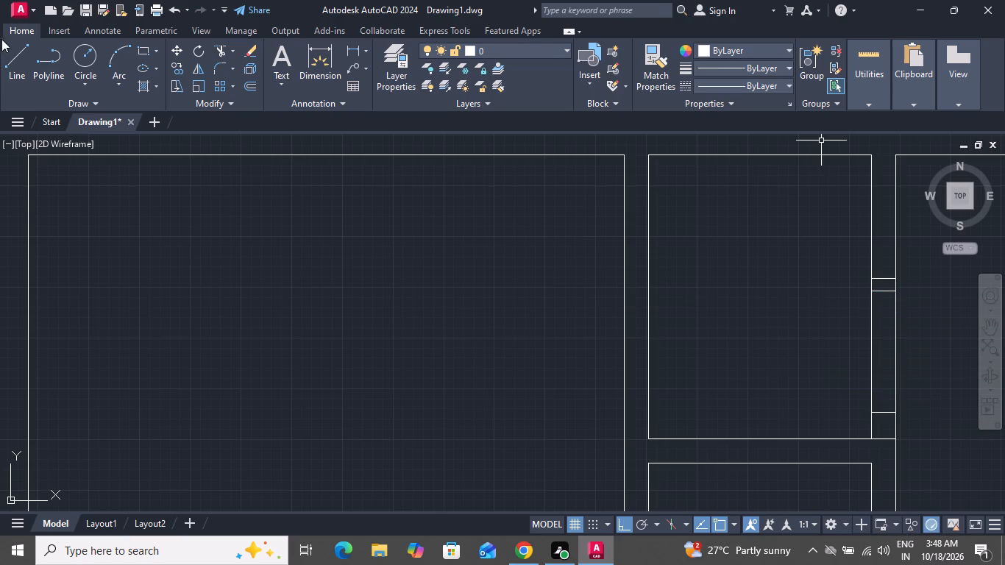
Start the Line command.
click(10, 51)
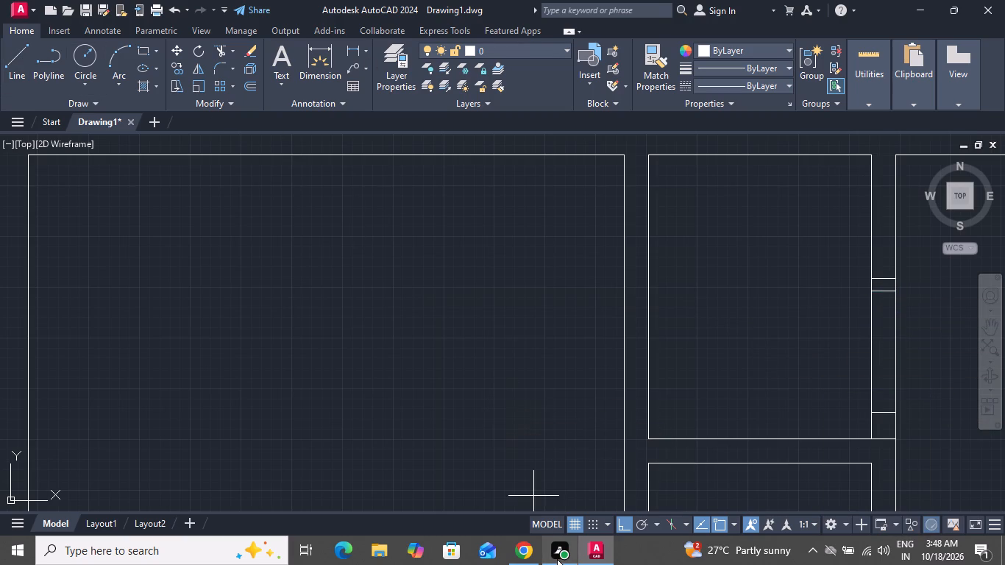
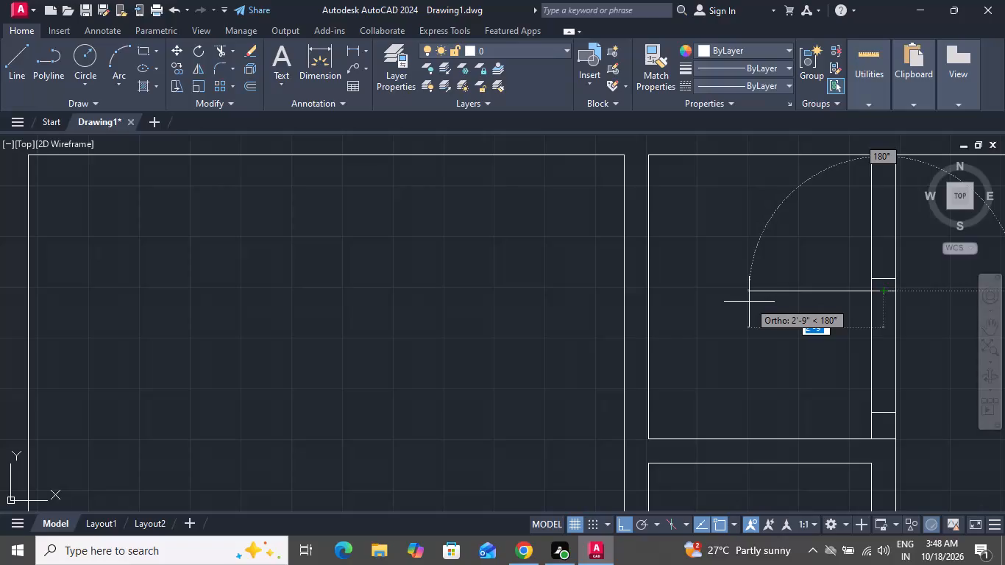
Draw a 2'6" door leaf line horizontally leftward into the upper small room from the midpoint of the opening's upper jamb line.
text(2'6)
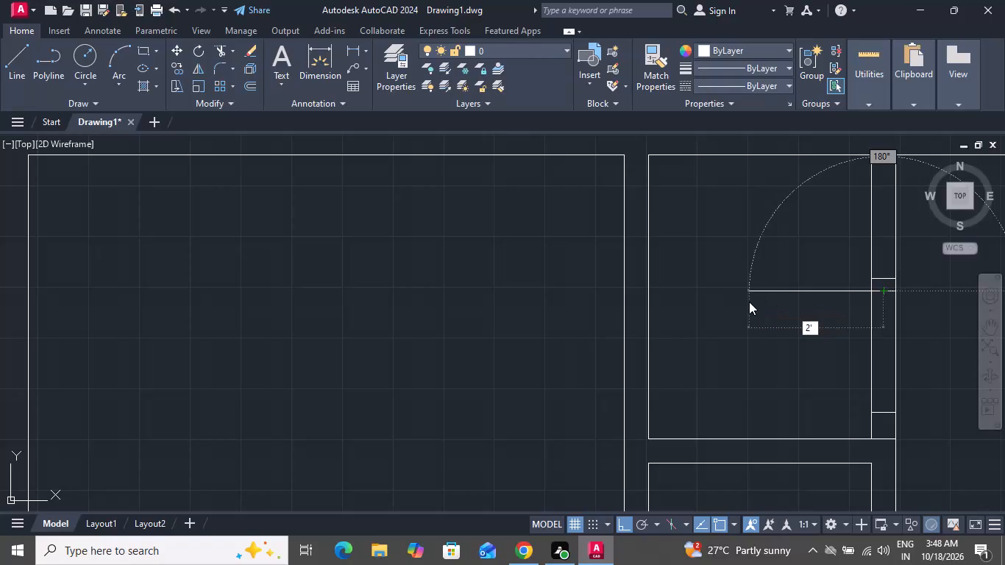
key(shift+quotedbl)
key(Return)
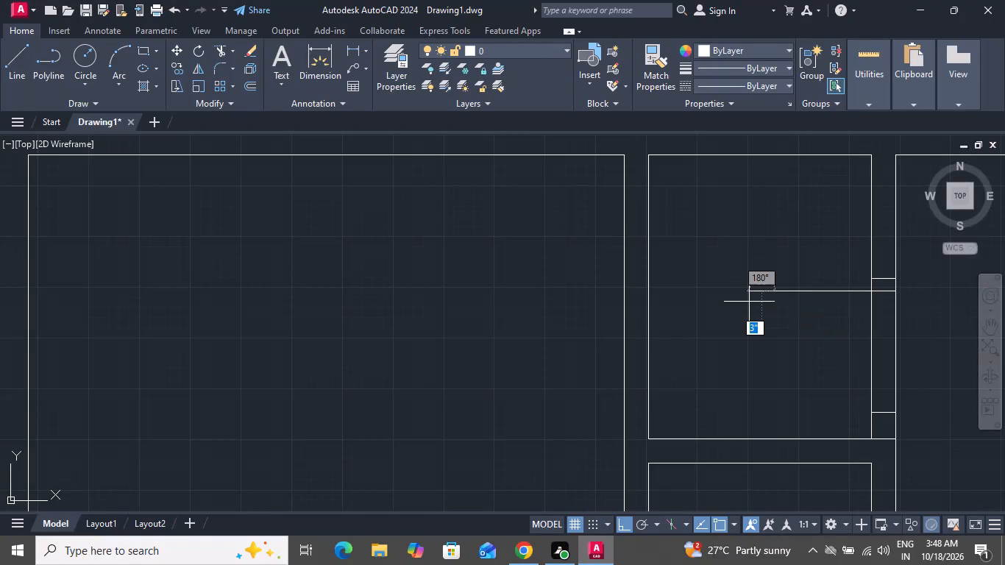
right_click(749, 302)
click(759, 321)
Offset the upper small room's door leaf line 2" downward.
text(O)
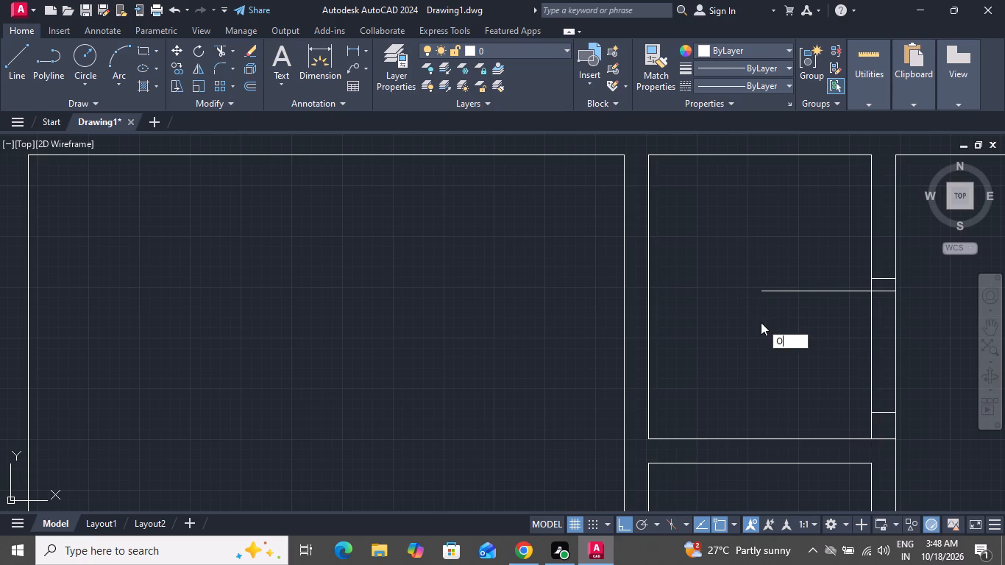
key(space)
key(2)
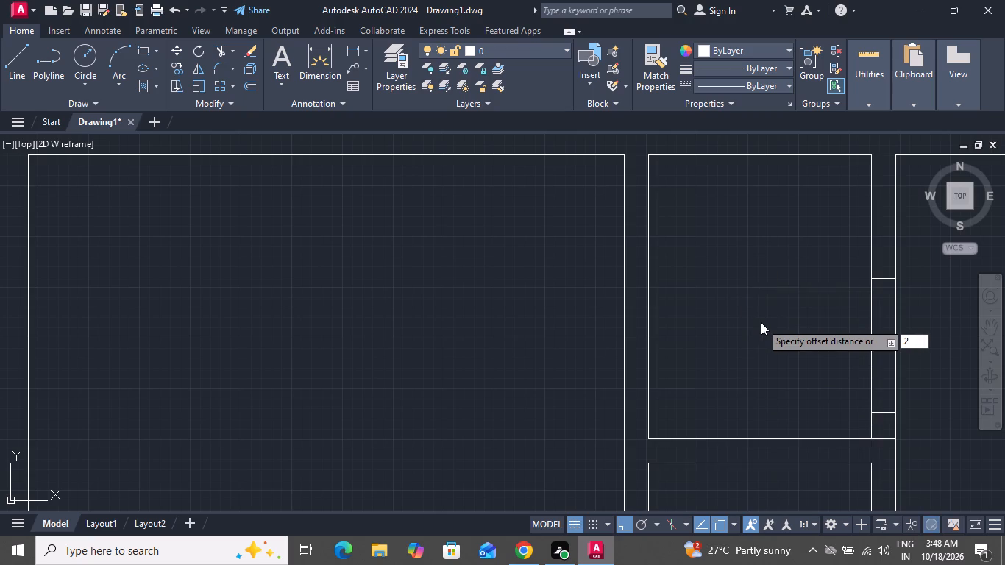
key(shift+quotedbl)
key(Return)
click(781, 291)
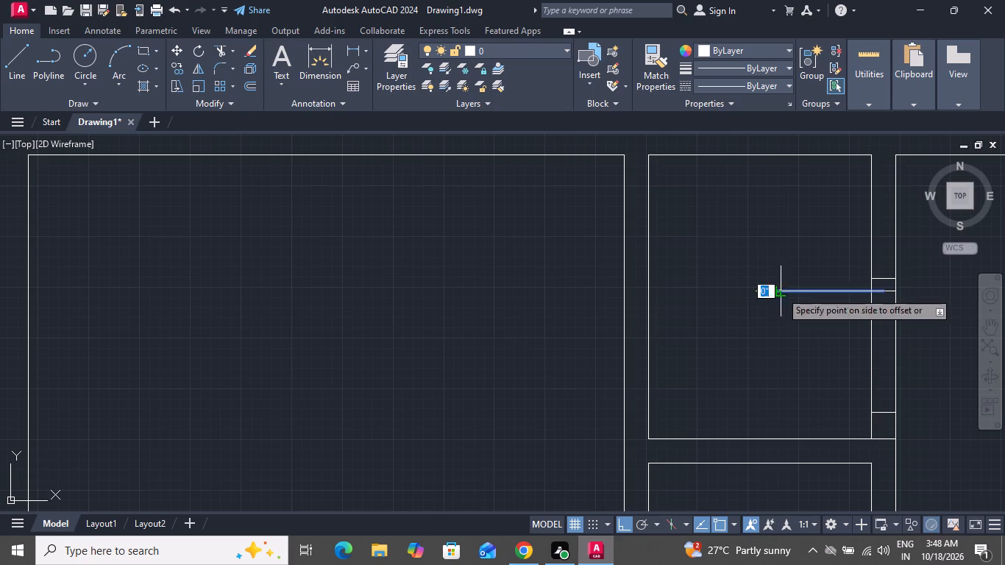
click(794, 337)
right_click(794, 337)
click(814, 358)
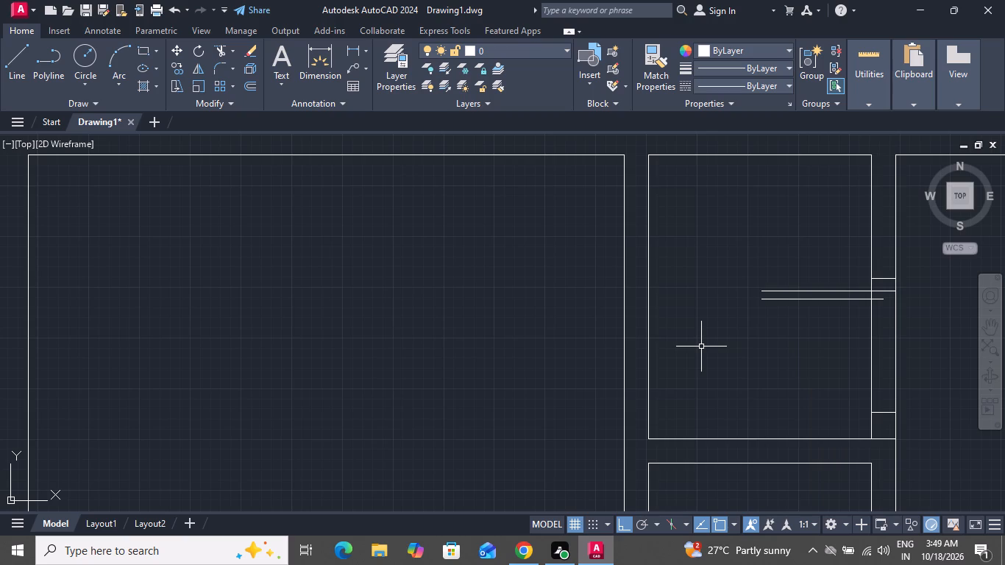
Draw the door swing arc from the lower jamb line's midpoint through the leaf's lower free end to its upper free end.
text(A)
key(space)
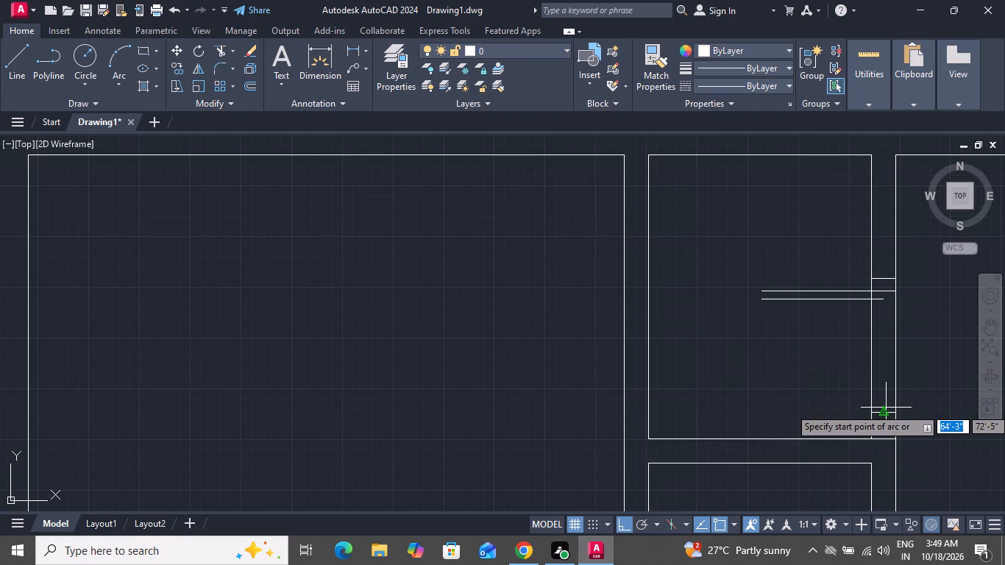
click(881, 413)
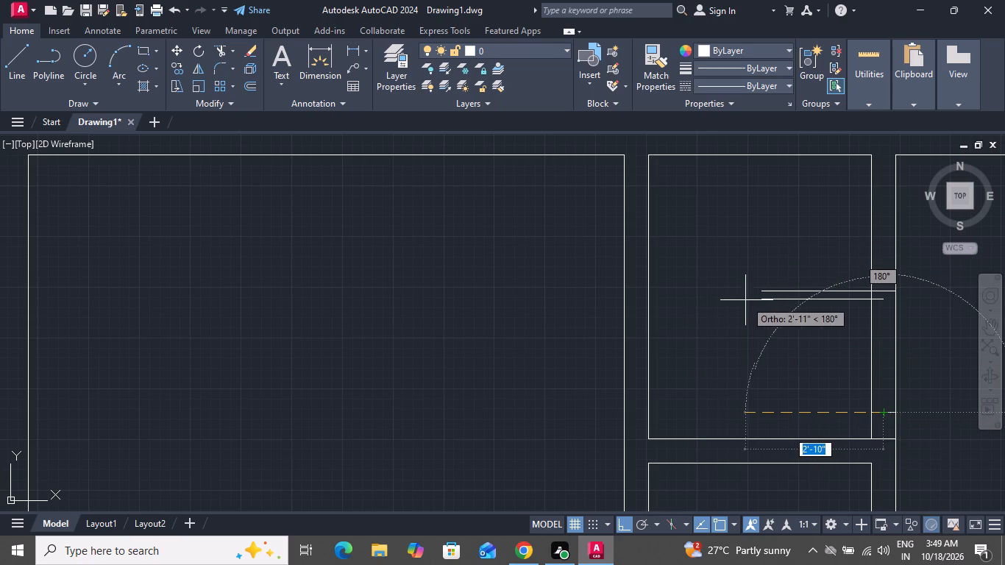
click(758, 303)
click(761, 290)
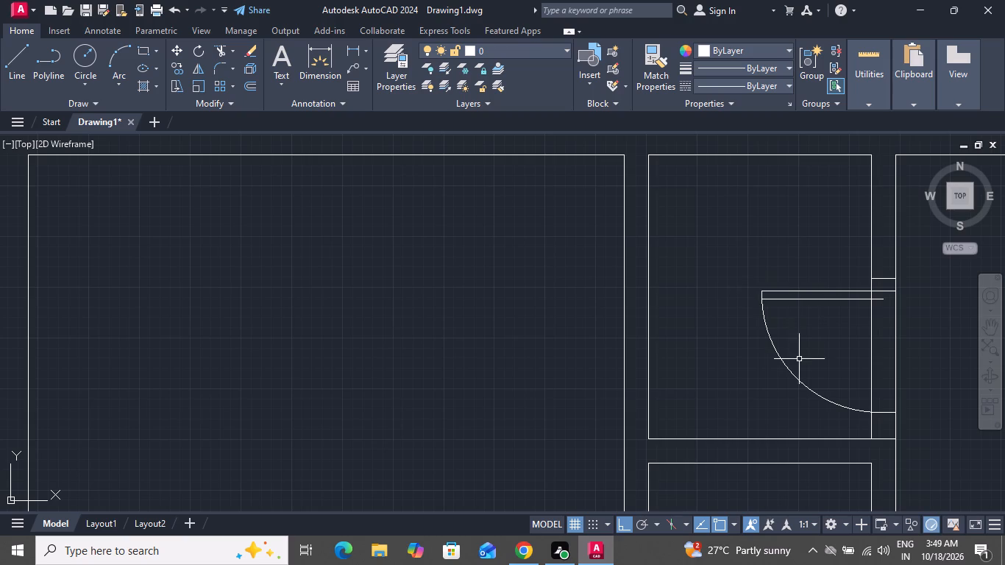
Close the door leaf's end inside the partition with a short vertical line joining its two long lines.
click(20, 76)
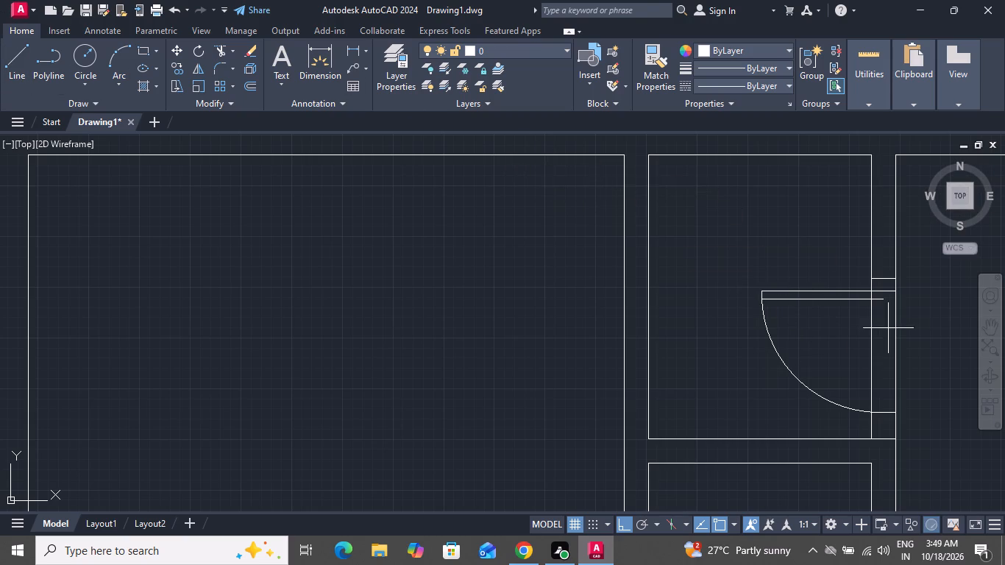
scroll(917, 332, up, 3)
click(840, 232)
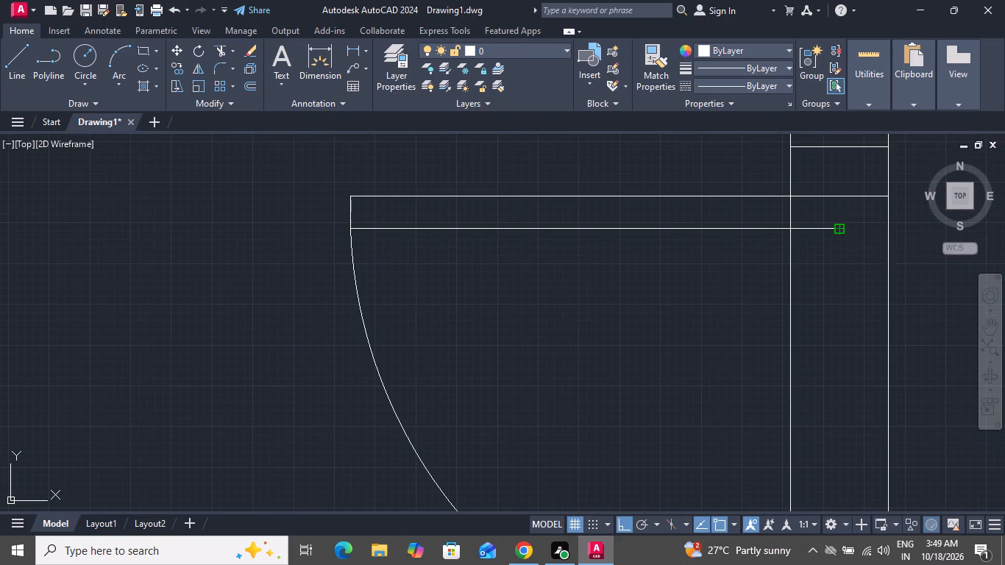
click(842, 199)
right_click(842, 199)
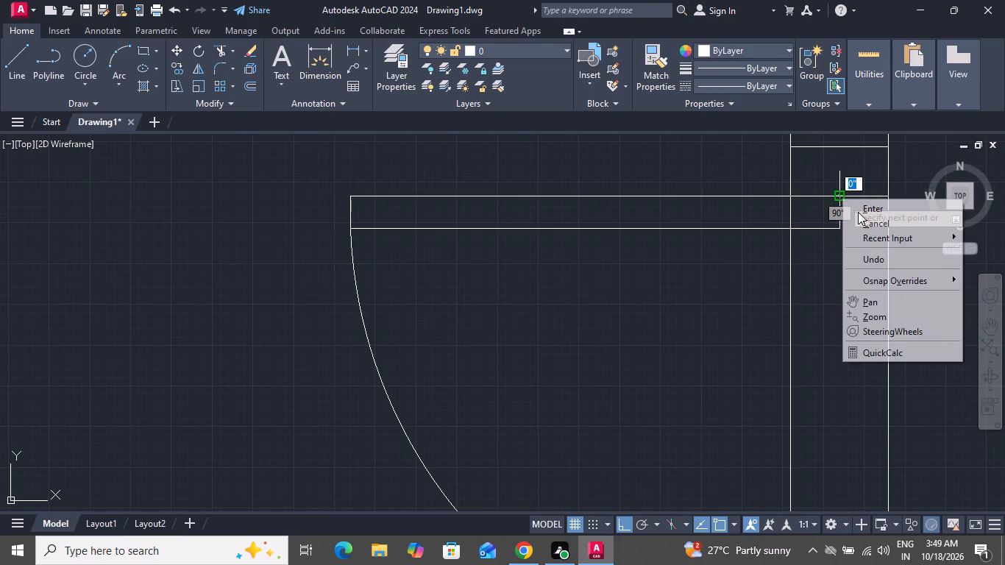
click(860, 219)
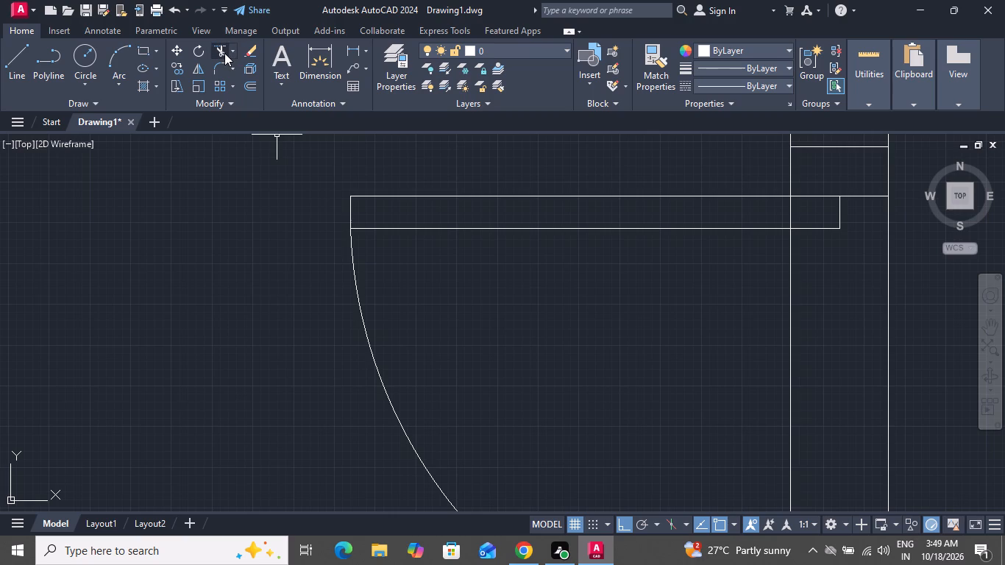
Trim the leaf's upper line between the partition's inner face and the leaf's closed end.
click(224, 53)
scroll(984, 204, up, 2)
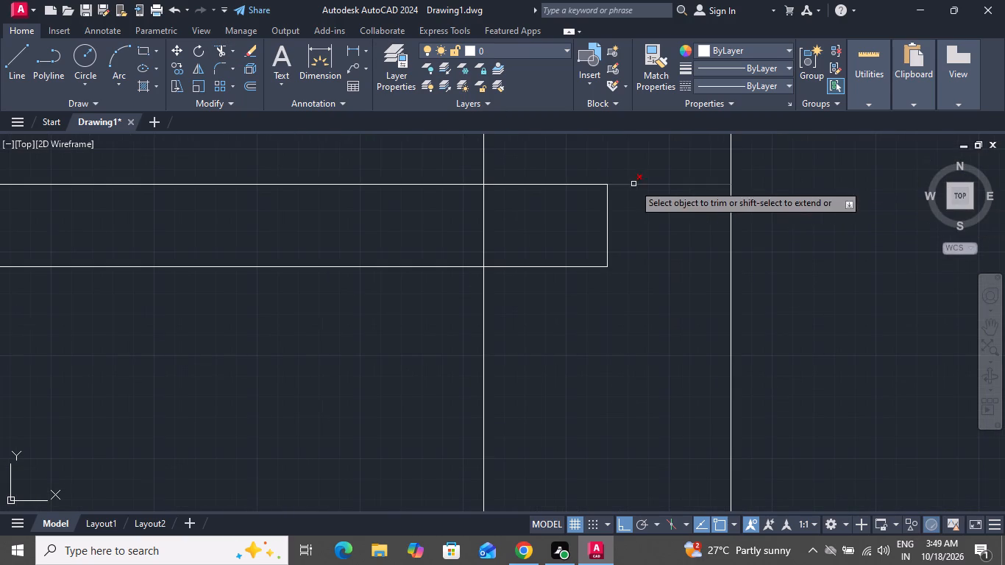
click(564, 203)
click(578, 162)
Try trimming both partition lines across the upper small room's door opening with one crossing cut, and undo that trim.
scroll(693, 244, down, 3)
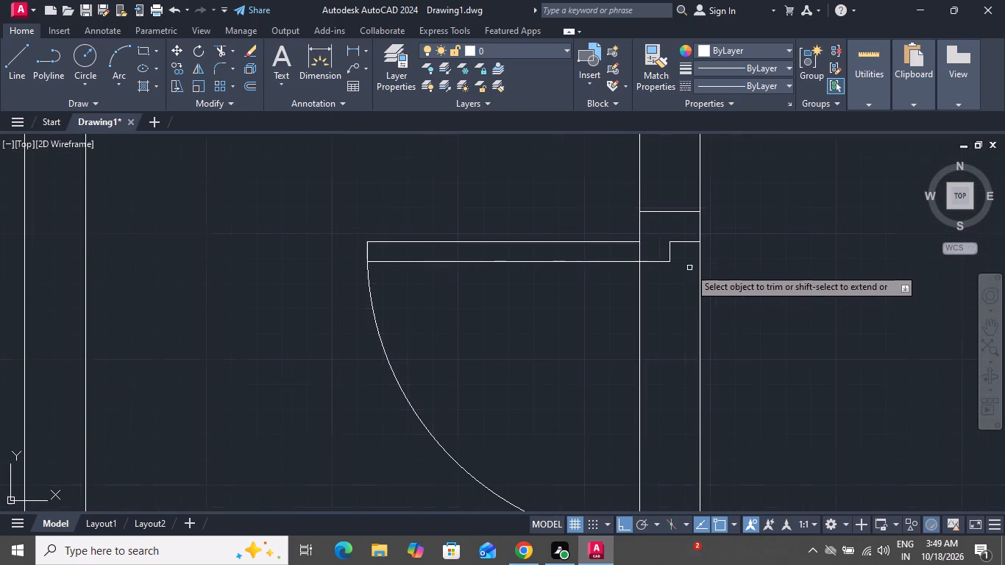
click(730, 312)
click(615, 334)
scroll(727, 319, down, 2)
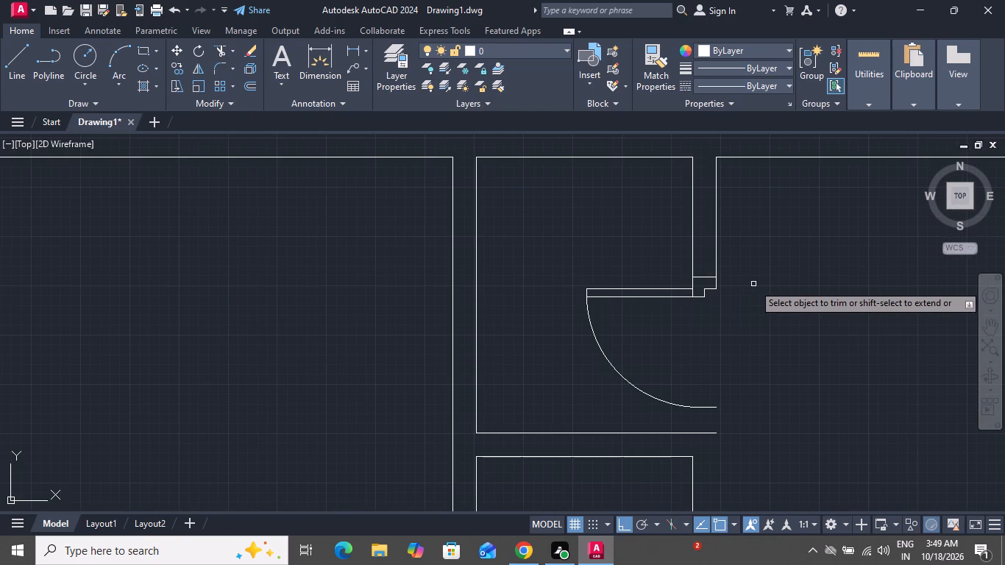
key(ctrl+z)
Trim the outer and inner partition lines individually between the jambs to clear the upper small room's door opening.
scroll(756, 282, down, 3)
scroll(784, 324, up, 1)
scroll(784, 324, down, 3)
scroll(793, 344, up, 1)
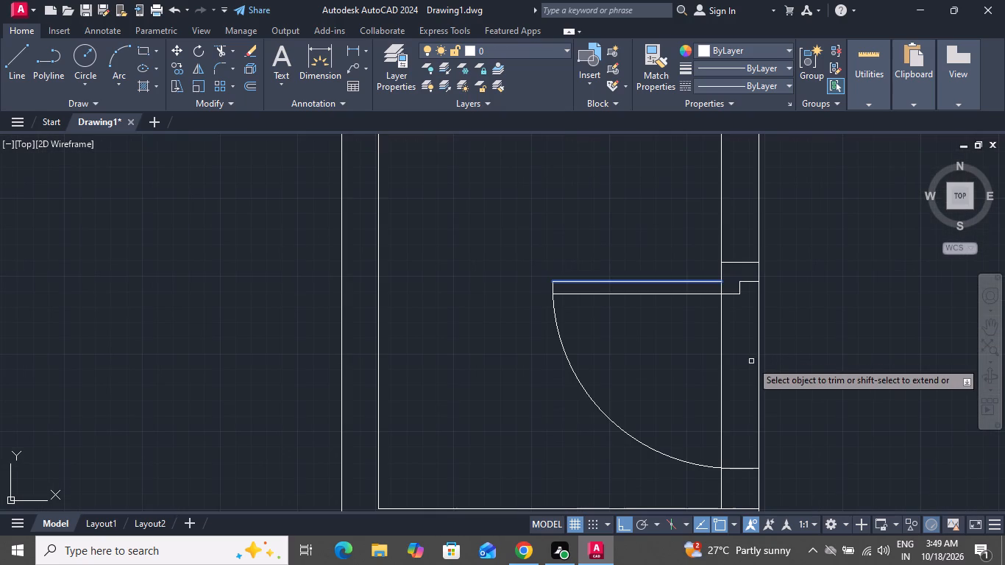
click(759, 358)
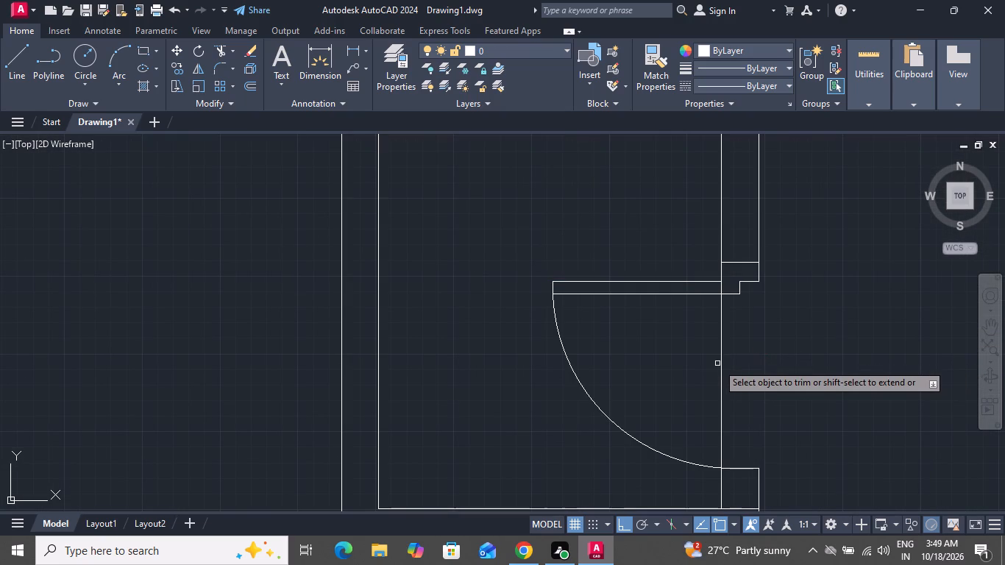
click(720, 363)
right_click(729, 358)
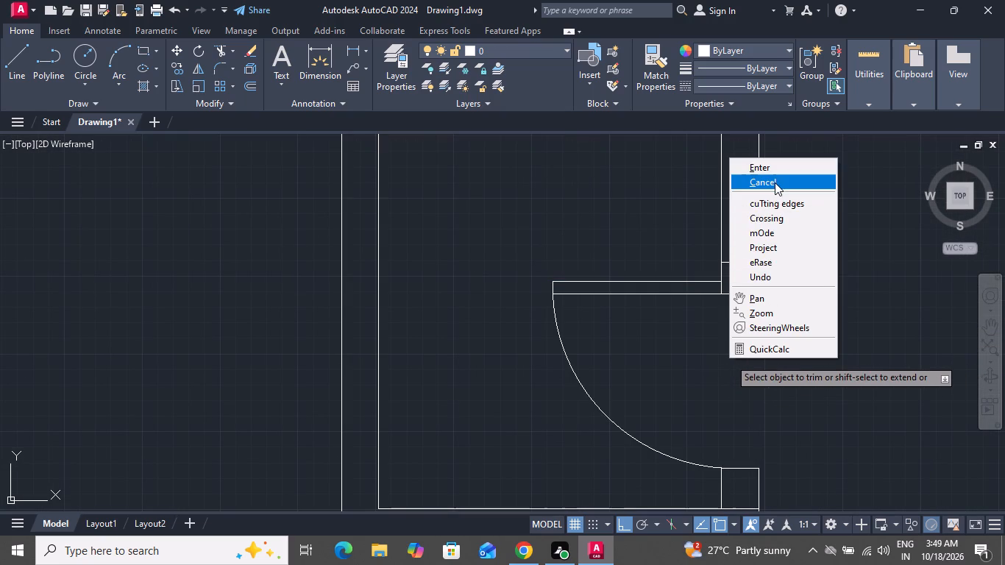
click(775, 181)
Draw a short horizontal line across the lower small room's left partition, starting from the room's upper-left inner corner.
scroll(776, 233, down, 4)
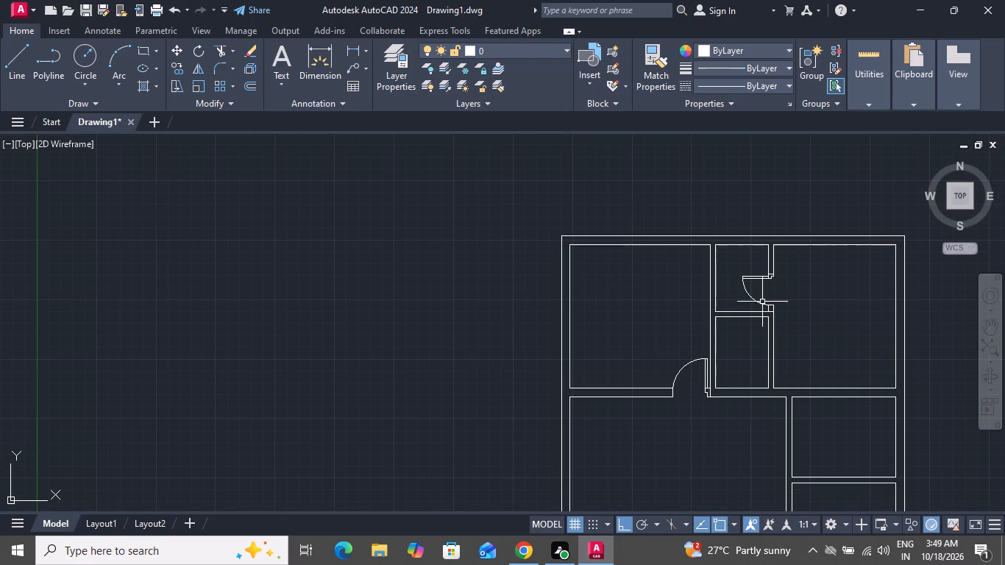
click(15, 62)
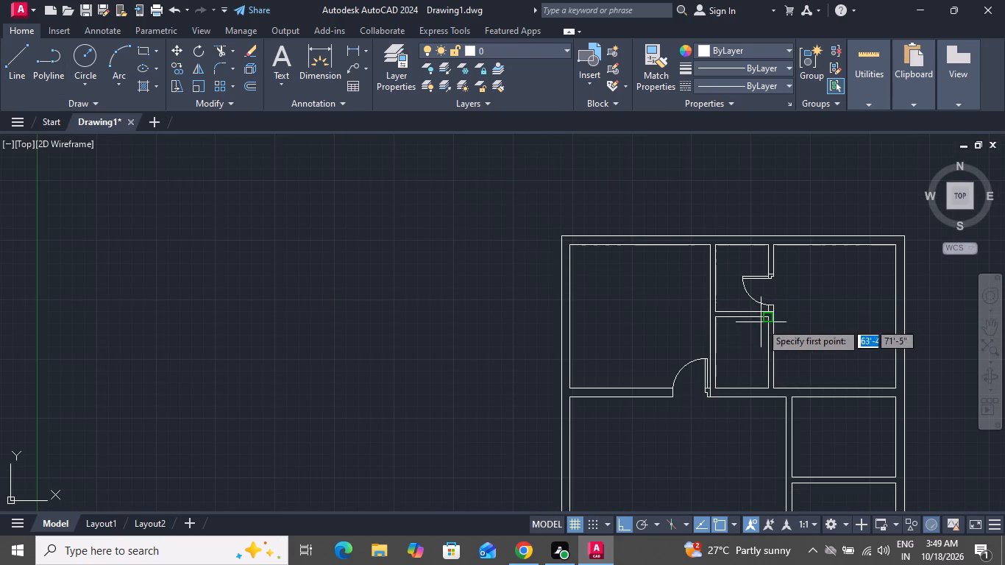
scroll(755, 326, up, 2)
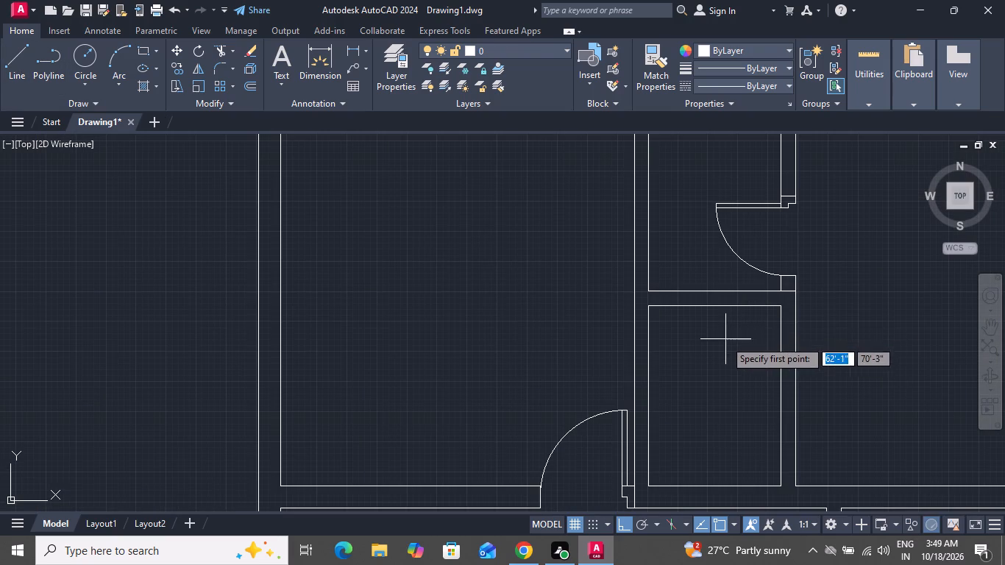
scroll(644, 335, up, 2)
click(644, 265)
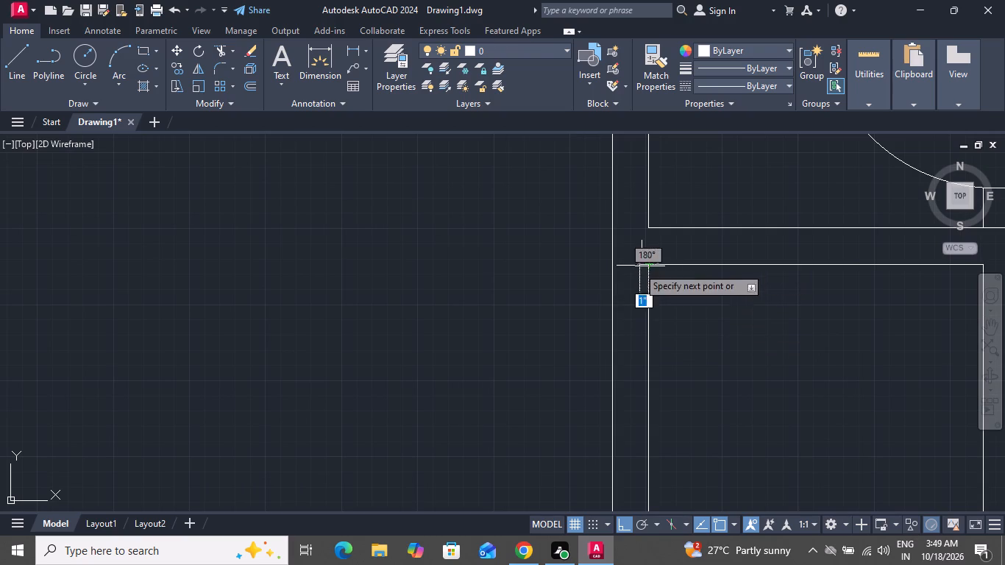
click(611, 268)
right_click(611, 268)
click(637, 294)
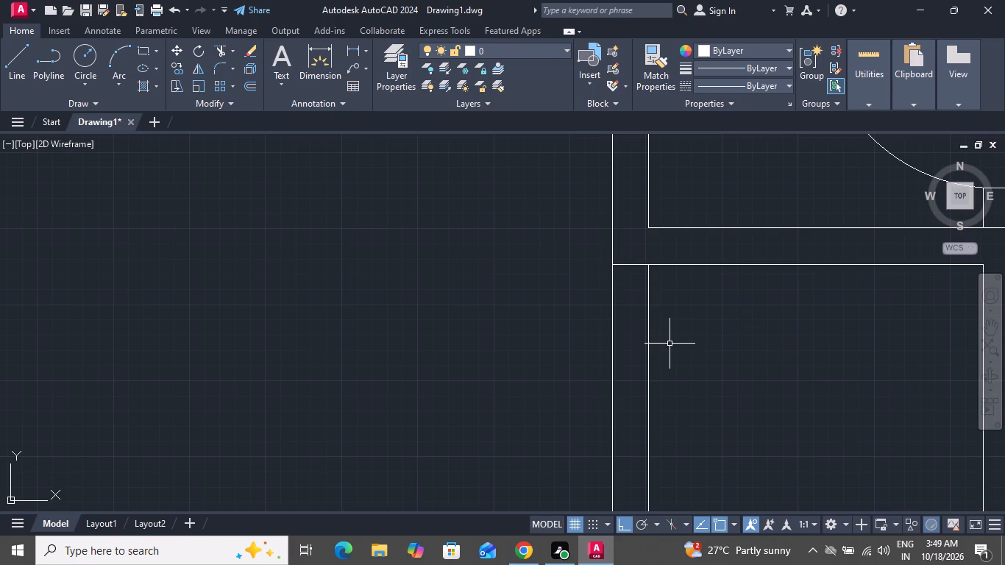
Offset the short line across the lower small room's left partition 3" downward.
text(O)
key(space)
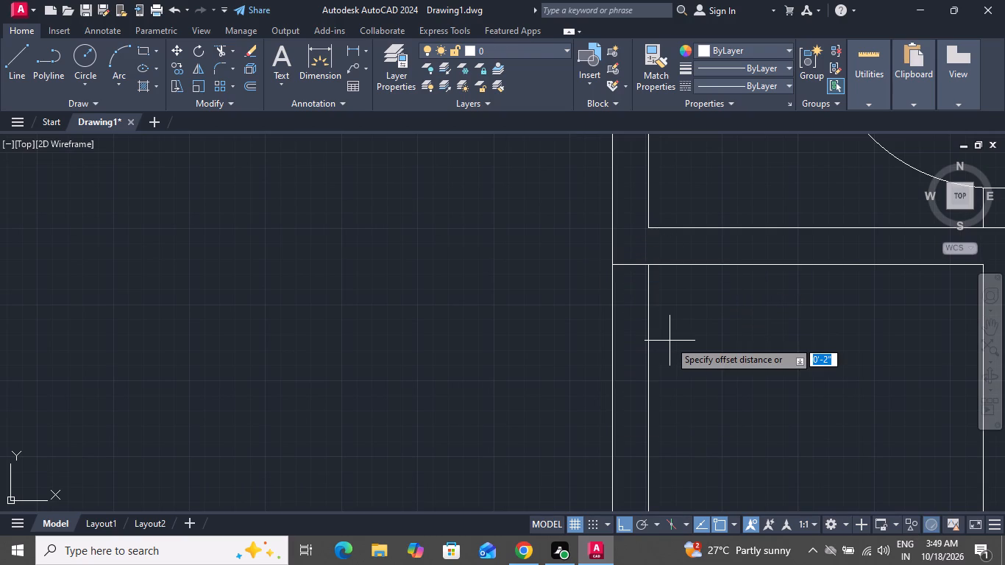
key(3)
key(shift+quotedbl)
key(Return)
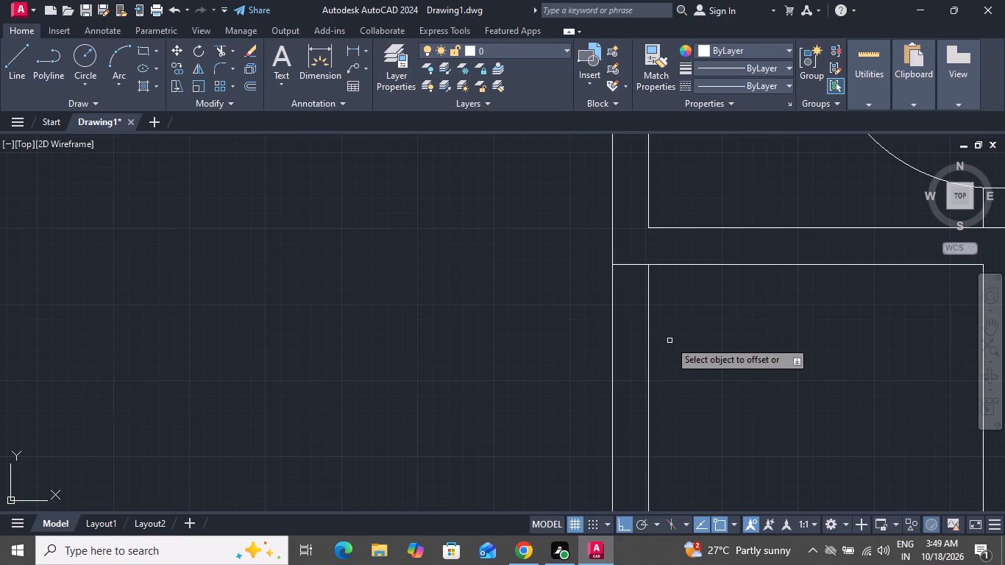
click(623, 263)
click(625, 272)
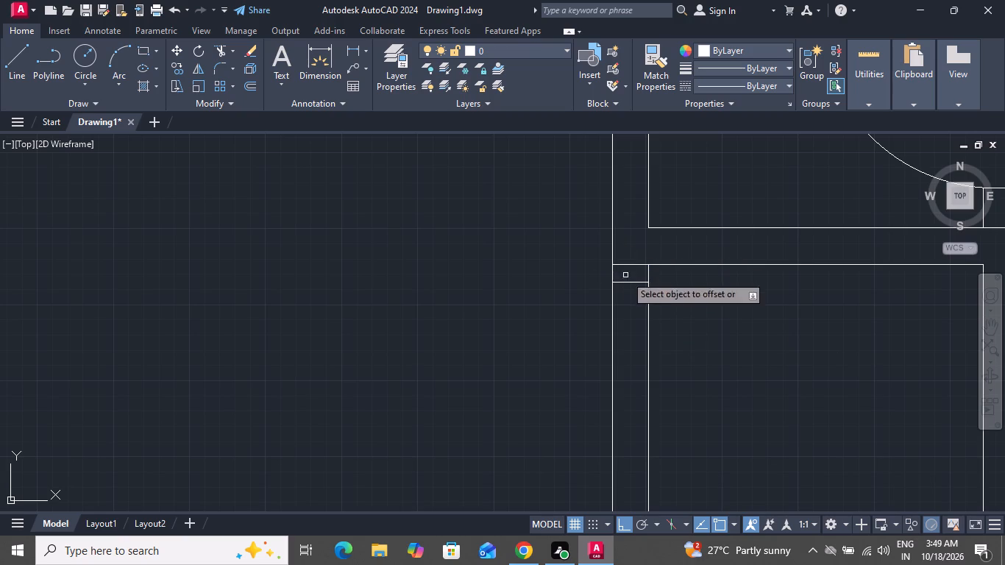
right_click(659, 330)
click(705, 349)
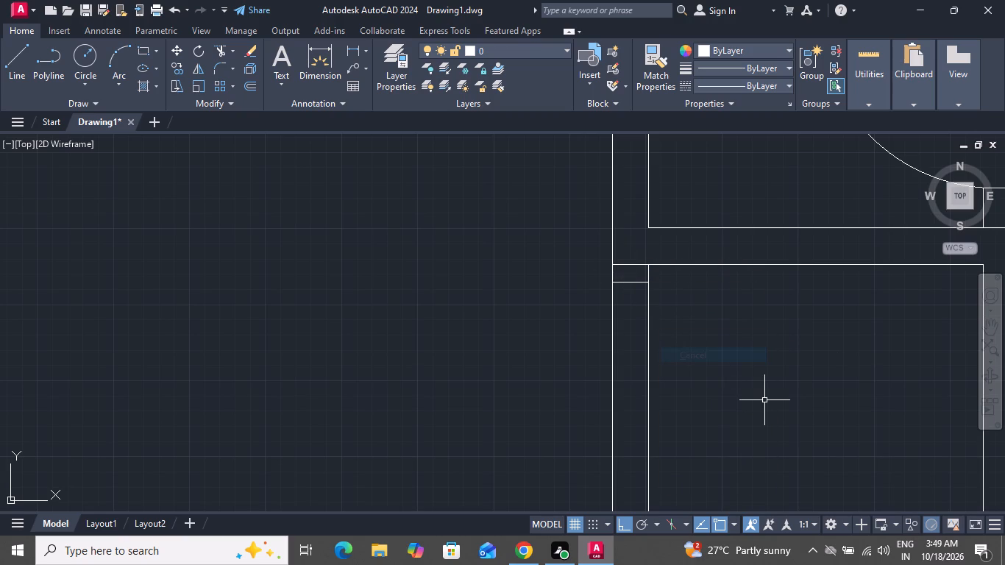
Offset the lower of the two close jamb lines in the lower small room's left partition 2'6" downward.
text(O)
key(space)
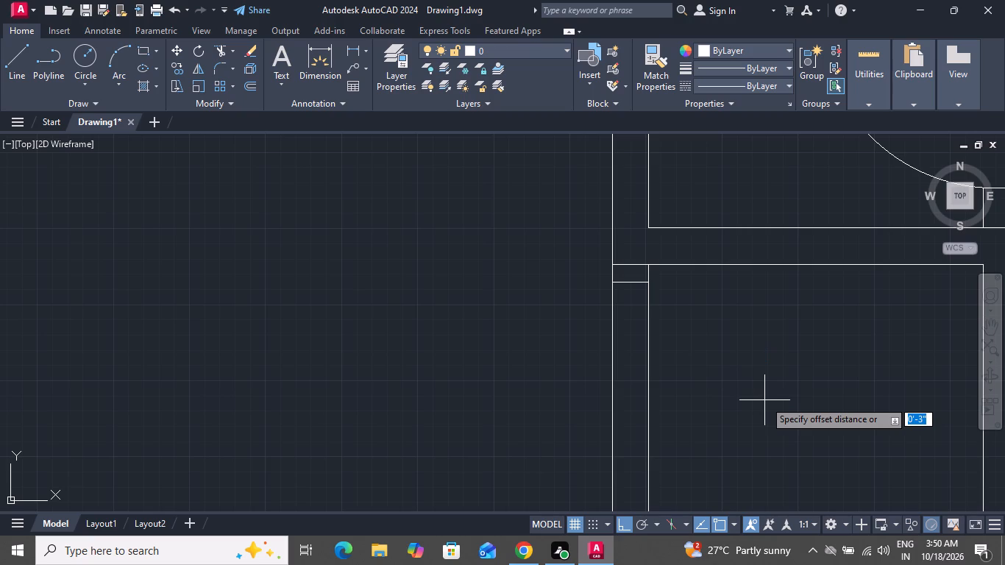
key(2)
text('6)
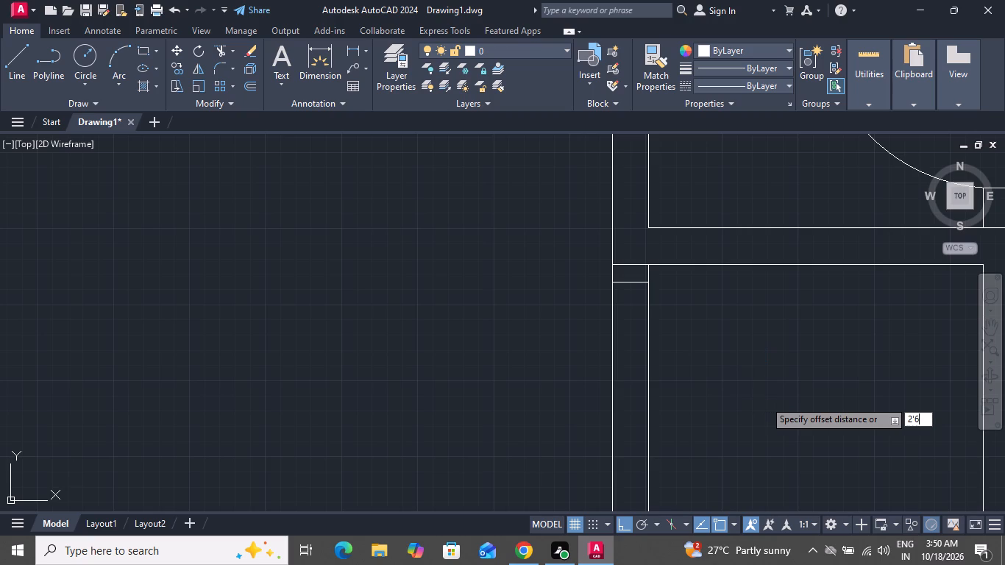
key(shift+quotedbl)
key(Return)
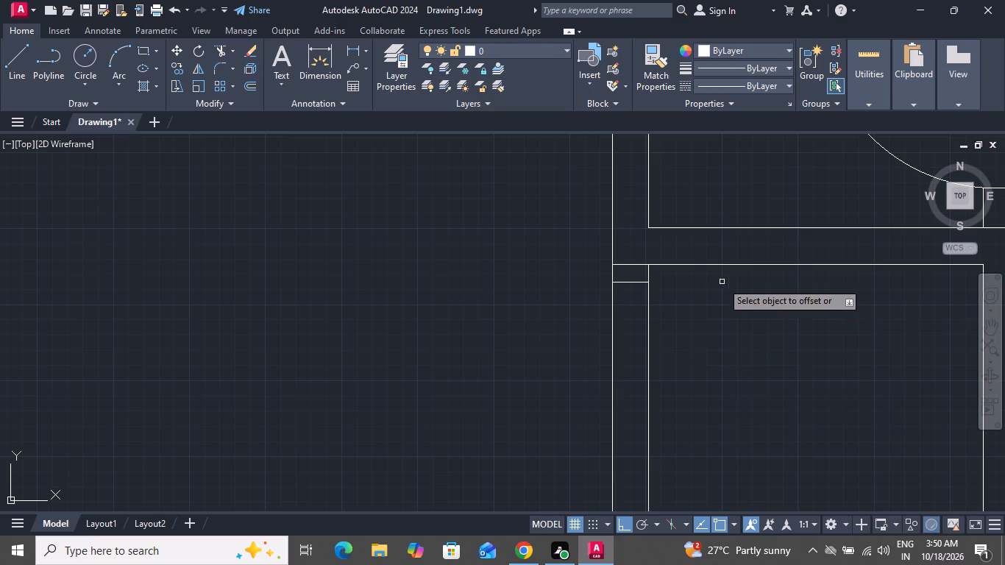
click(640, 281)
click(644, 323)
scroll(672, 316, down, 2)
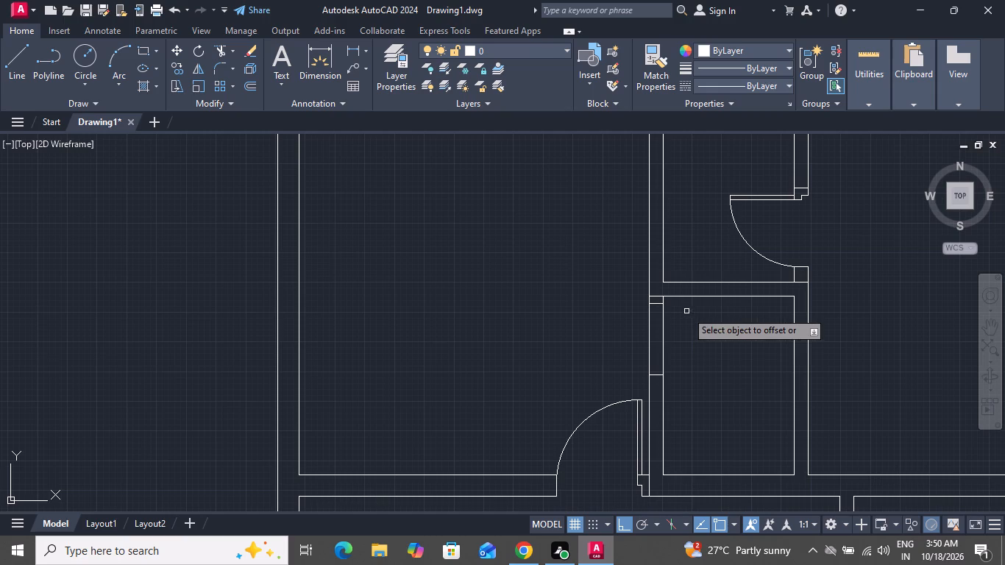
right_click(687, 335)
click(711, 354)
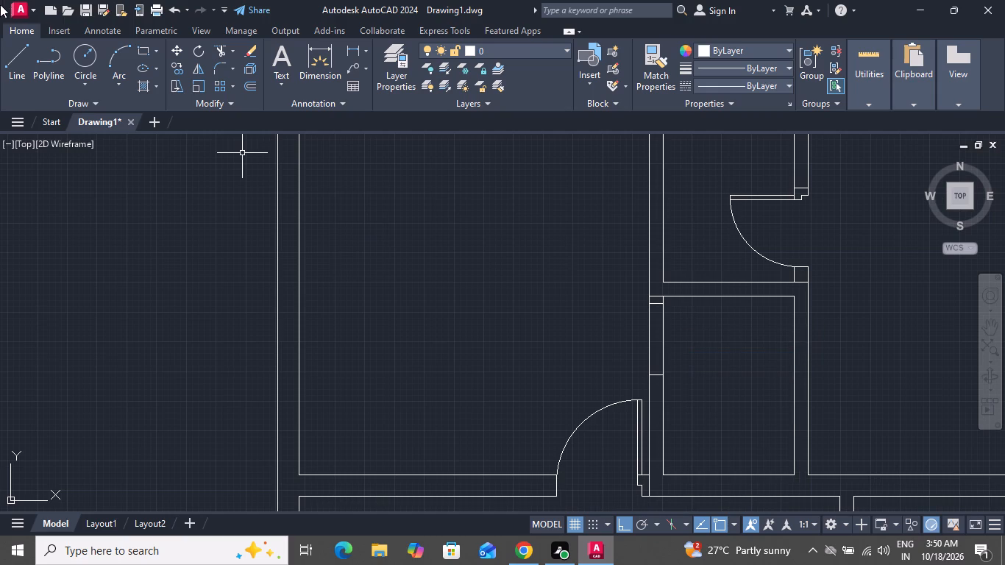
Draw a 2'6" horizontal polyline from the midpoint of the upper door jamb rightward into the lower small room.
click(33, 51)
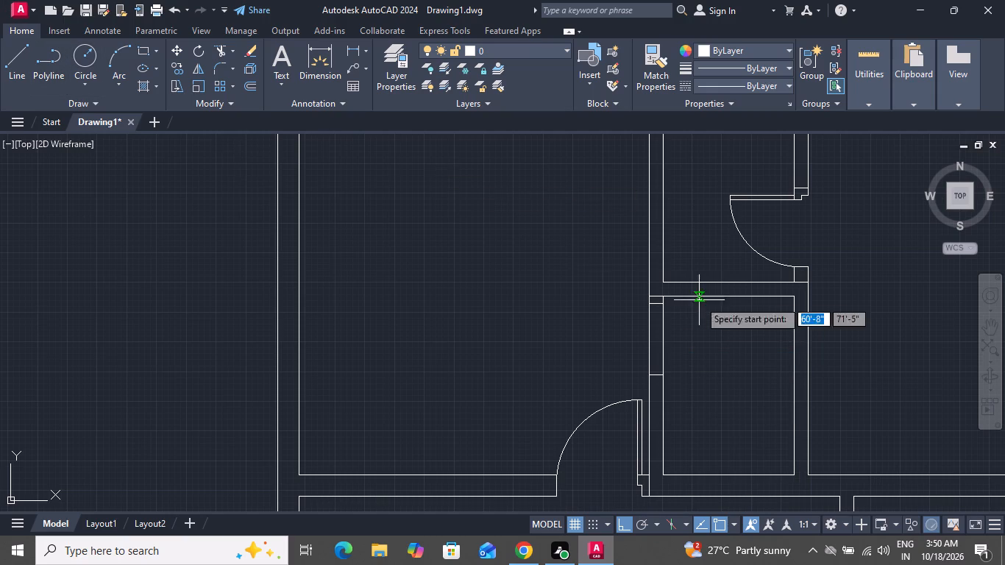
scroll(721, 336, up, 2)
scroll(697, 335, down, 1)
click(610, 288)
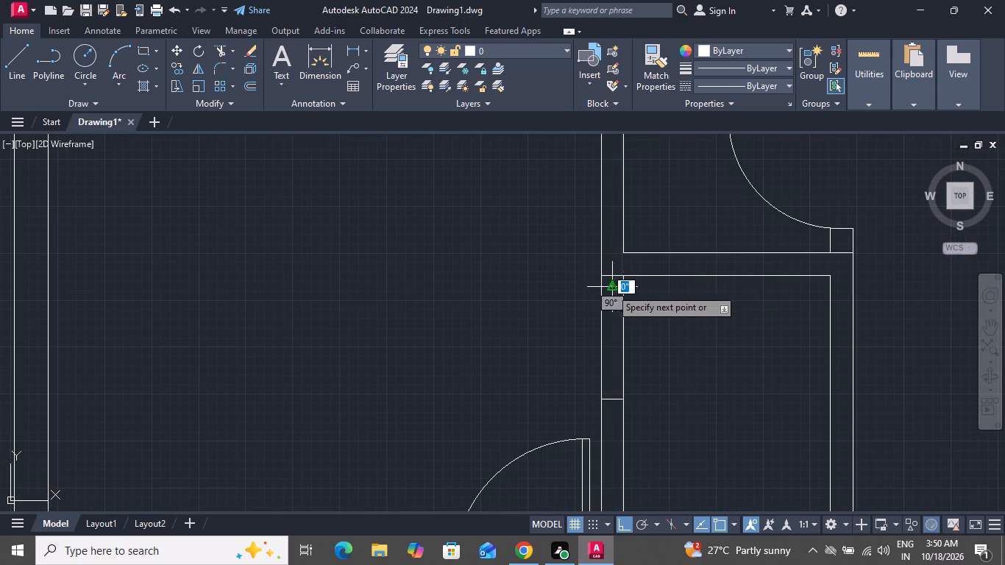
key(2)
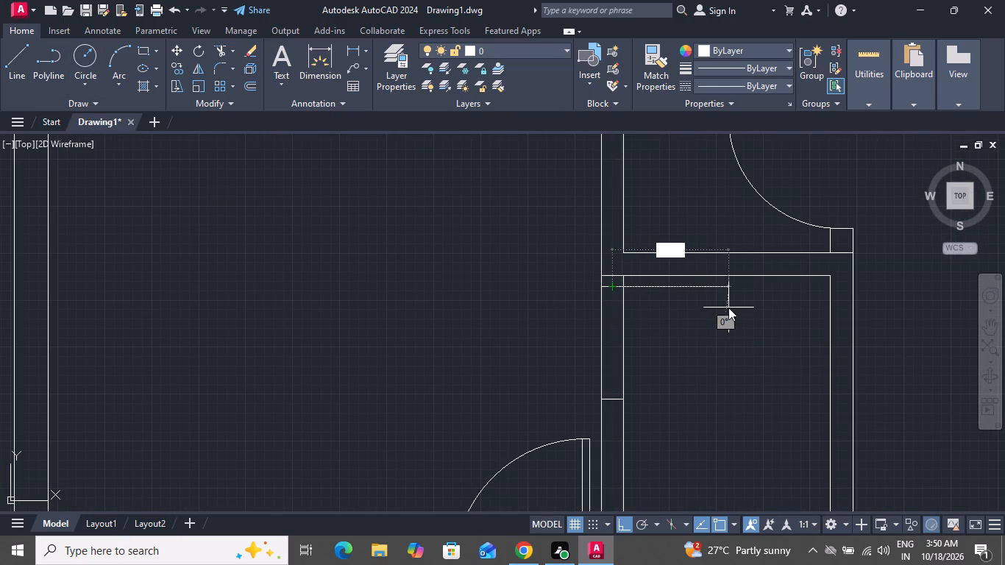
text('5)
key(BackSpace)
key(6)
key(shift+quotedbl)
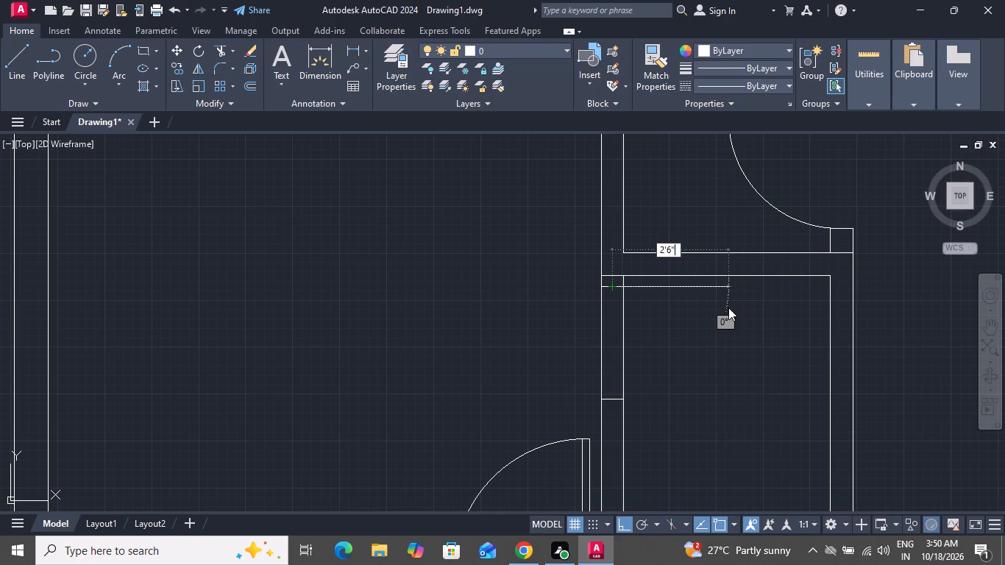
key(Return)
right_click(717, 355)
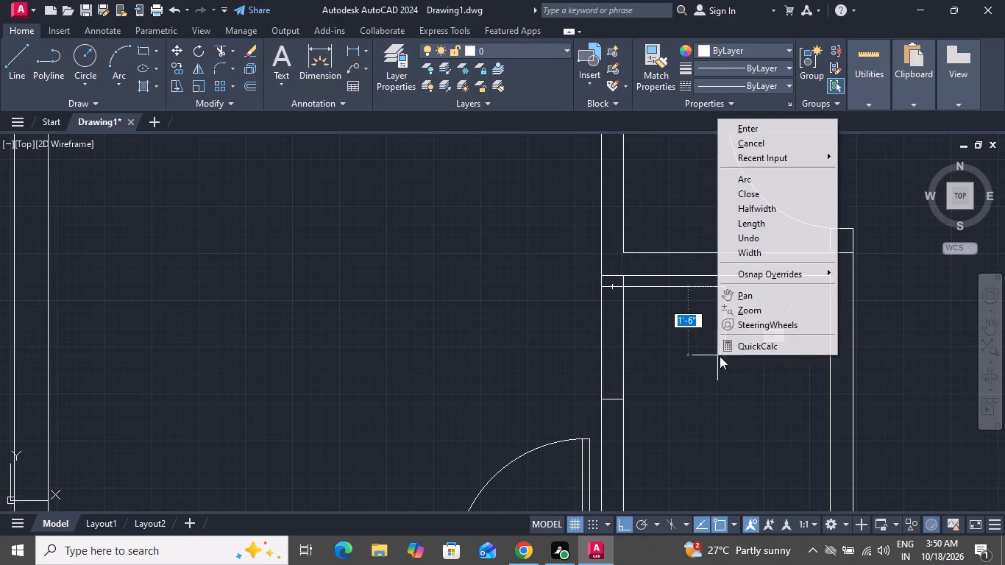
click(761, 140)
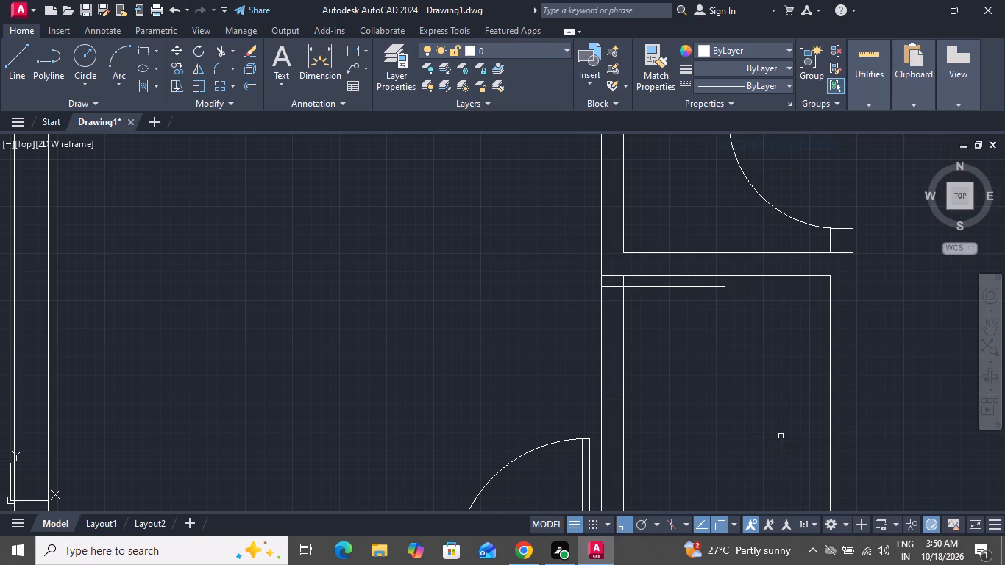
Offset the lower small room's 2'6" door leaf line 2" downward.
text(O 2)
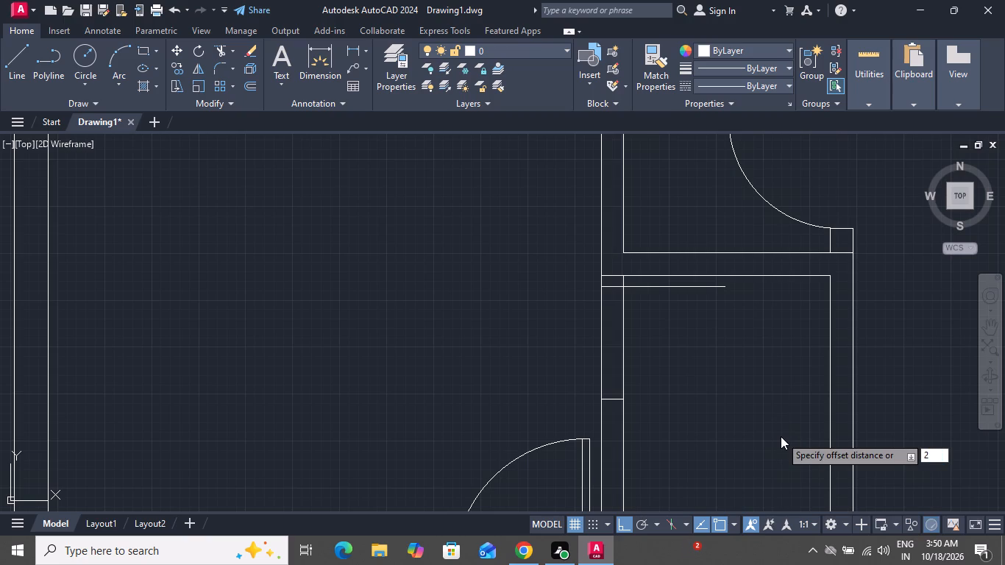
key(shift+quotedbl)
key(Return)
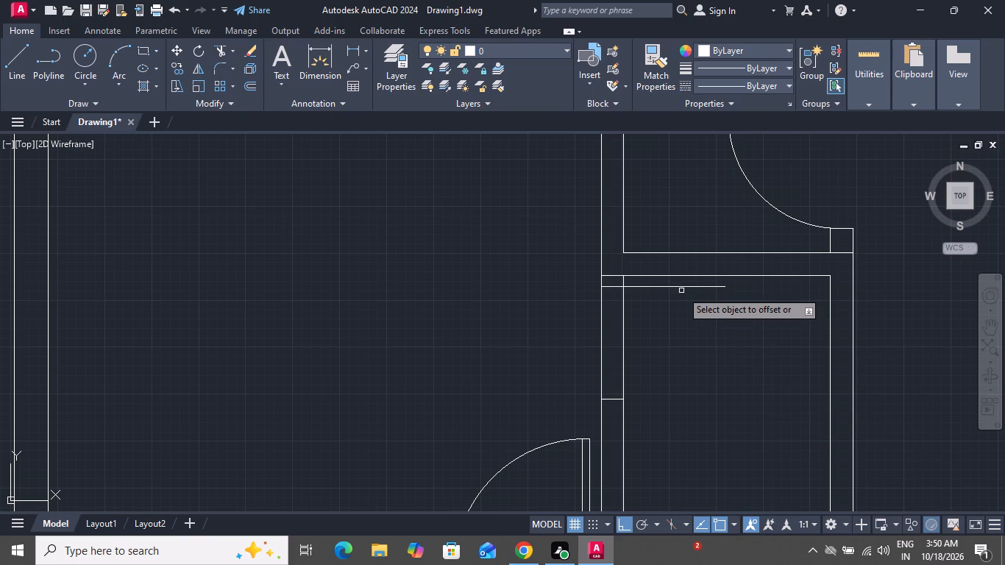
click(681, 288)
click(686, 294)
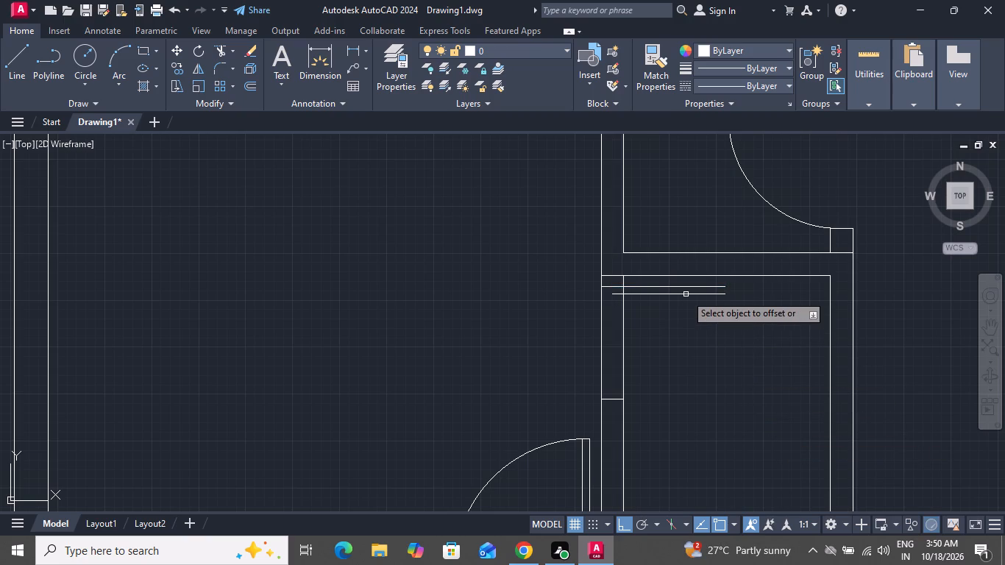
right_click(686, 294)
click(731, 322)
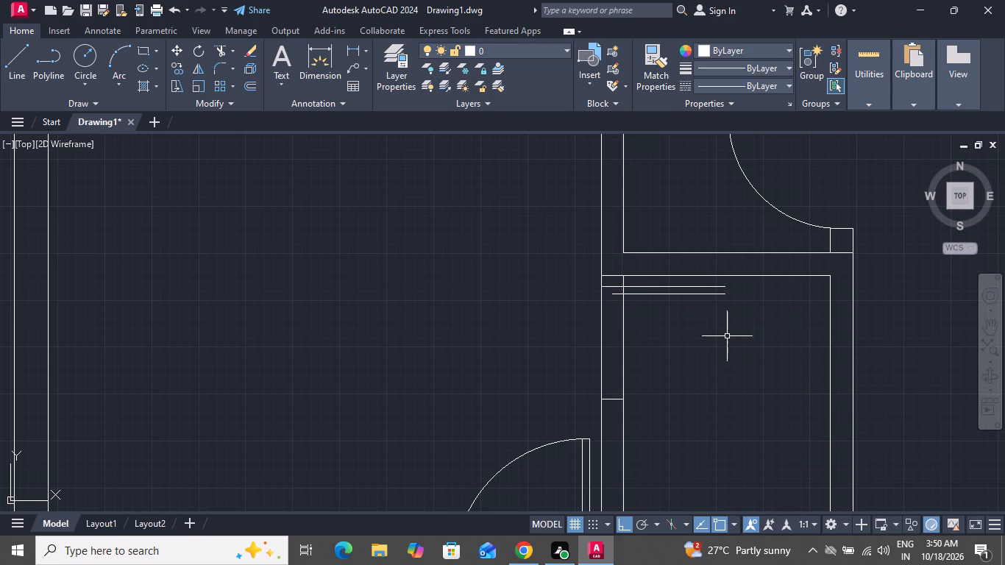
Draw the door swing arc from the lower jamb's midpoint through the lower leaf line's right end to the upper leaf line's right end.
text(A)
key(space)
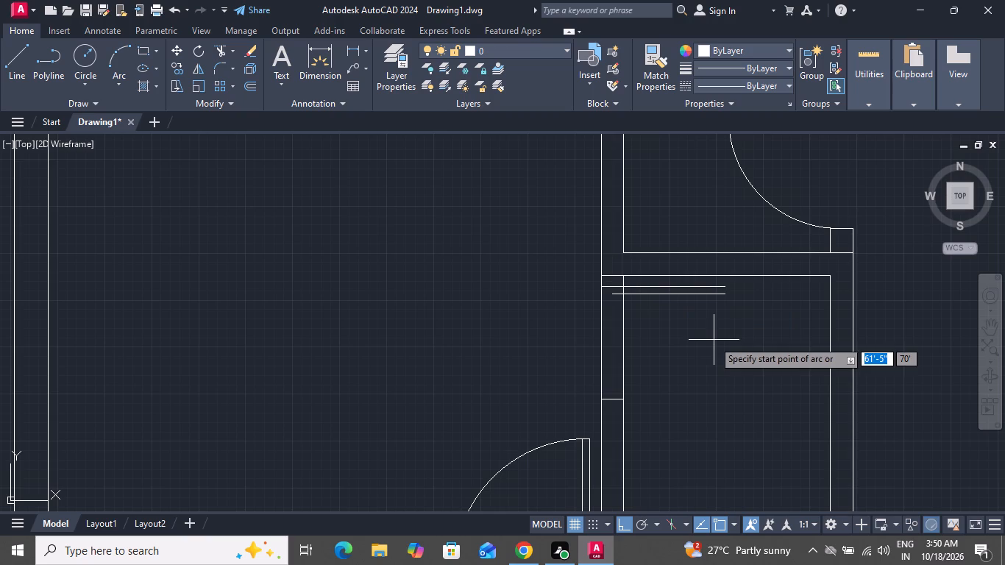
click(612, 400)
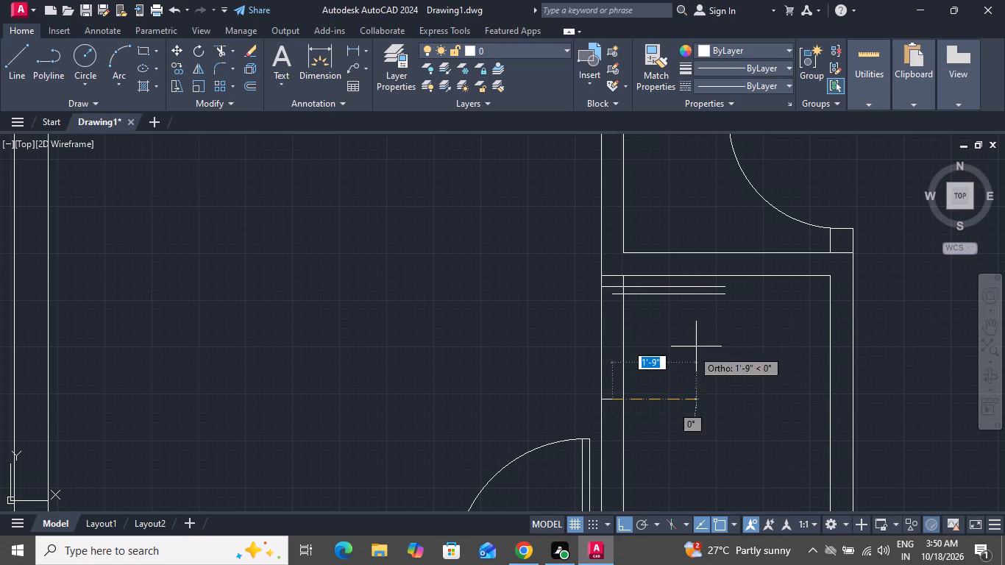
click(727, 297)
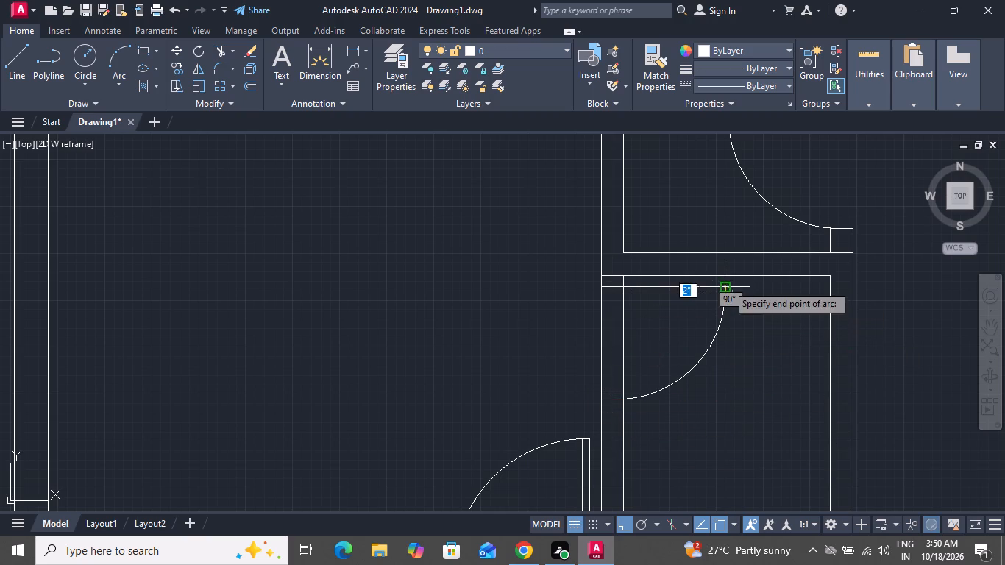
click(727, 284)
Start a line for the lower small room's door.
click(6, 57)
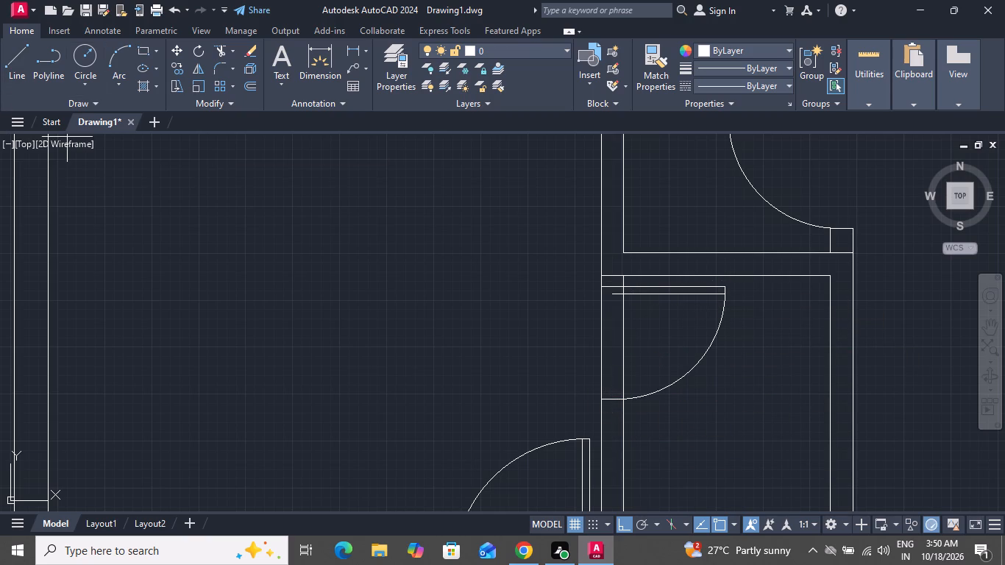
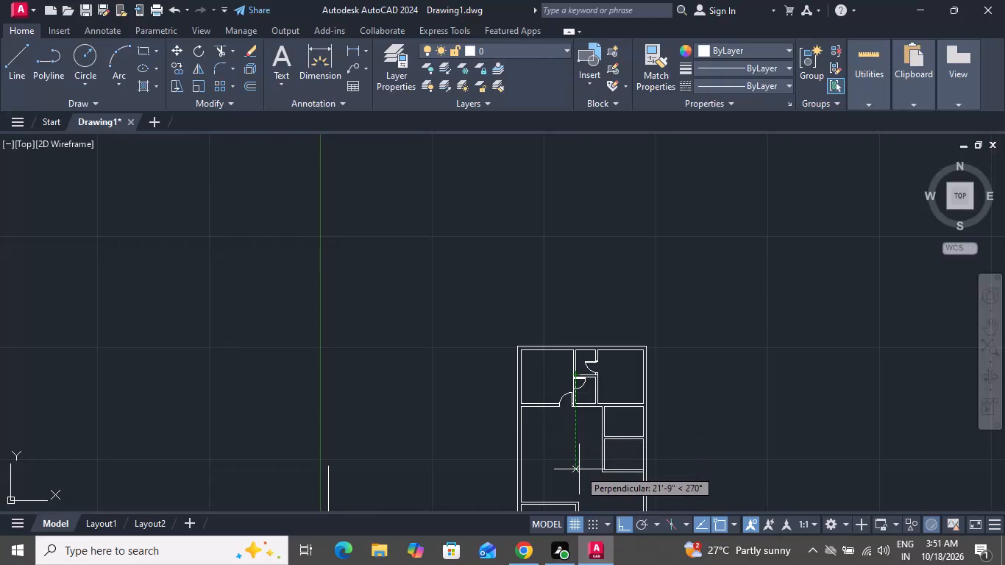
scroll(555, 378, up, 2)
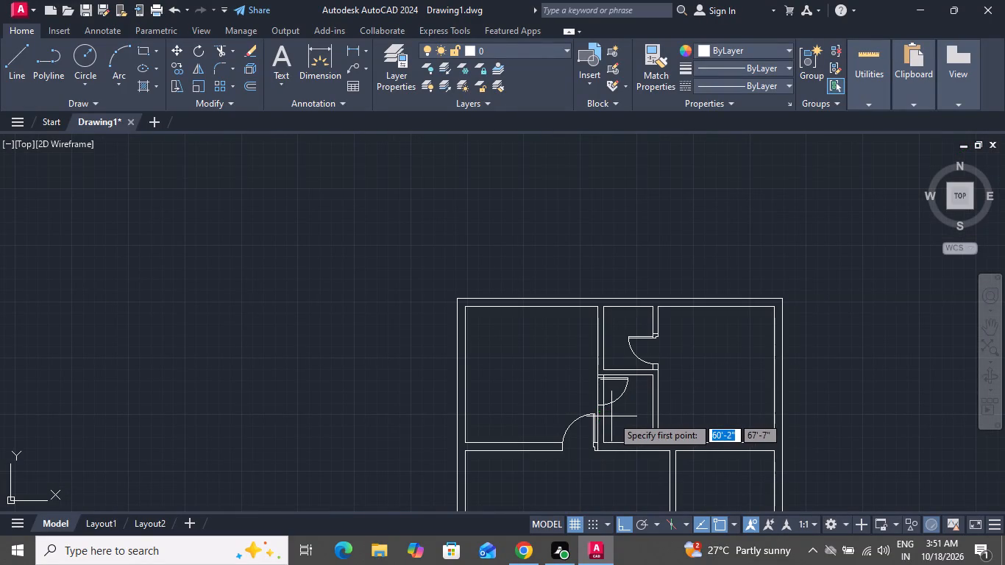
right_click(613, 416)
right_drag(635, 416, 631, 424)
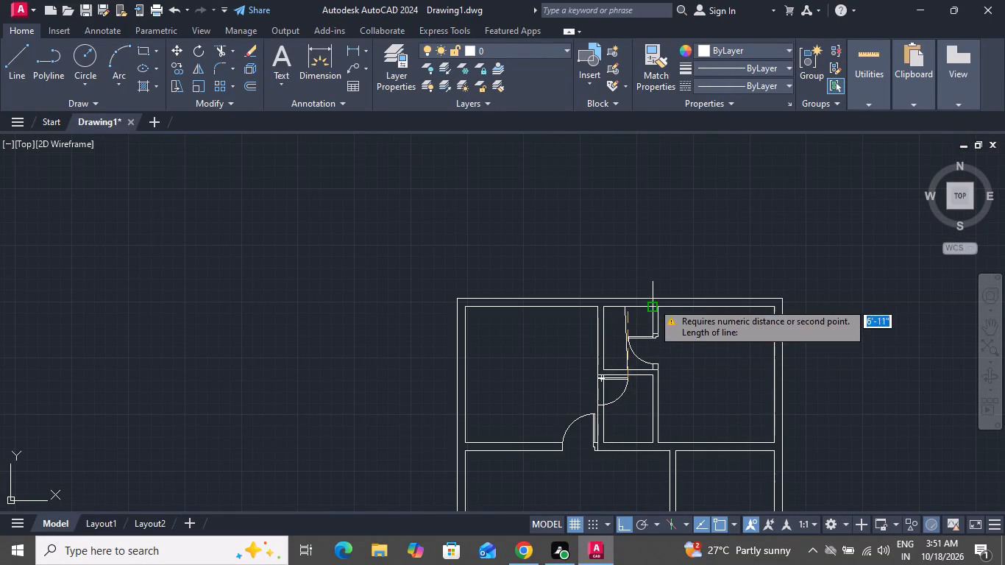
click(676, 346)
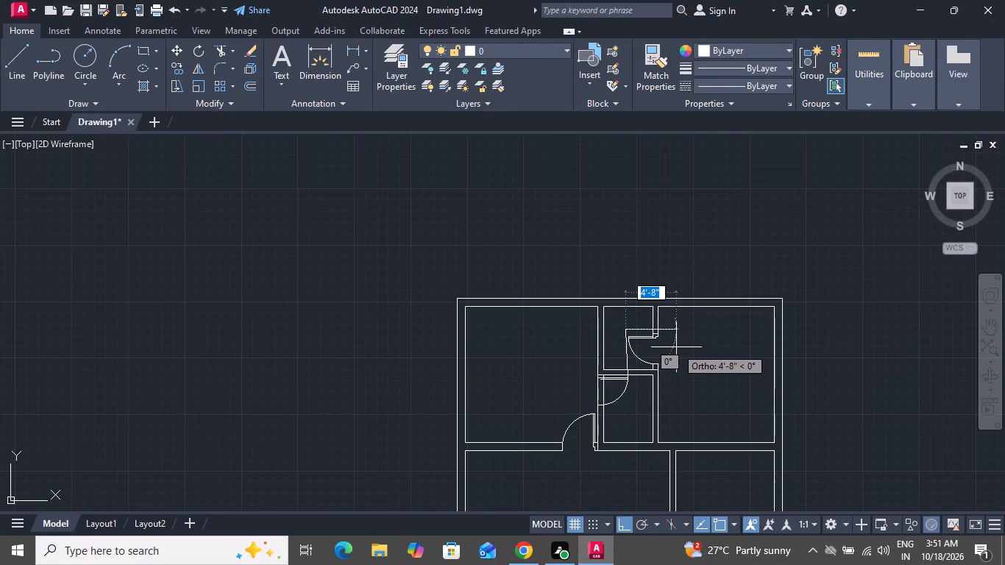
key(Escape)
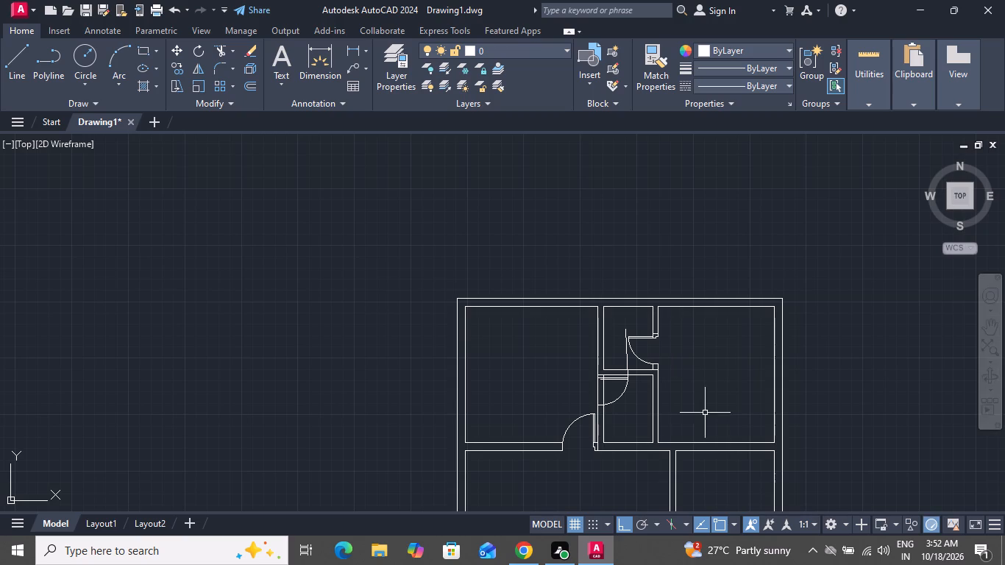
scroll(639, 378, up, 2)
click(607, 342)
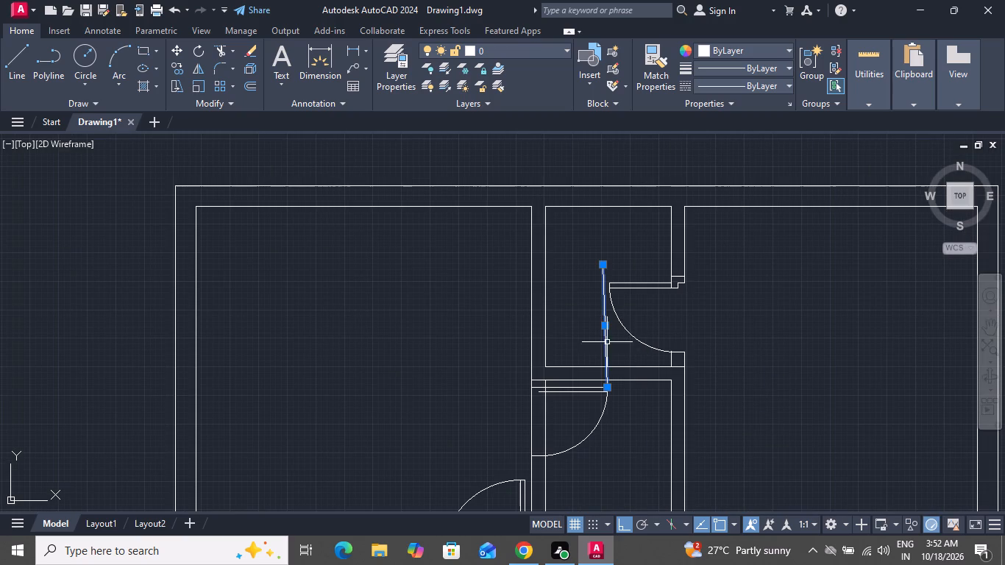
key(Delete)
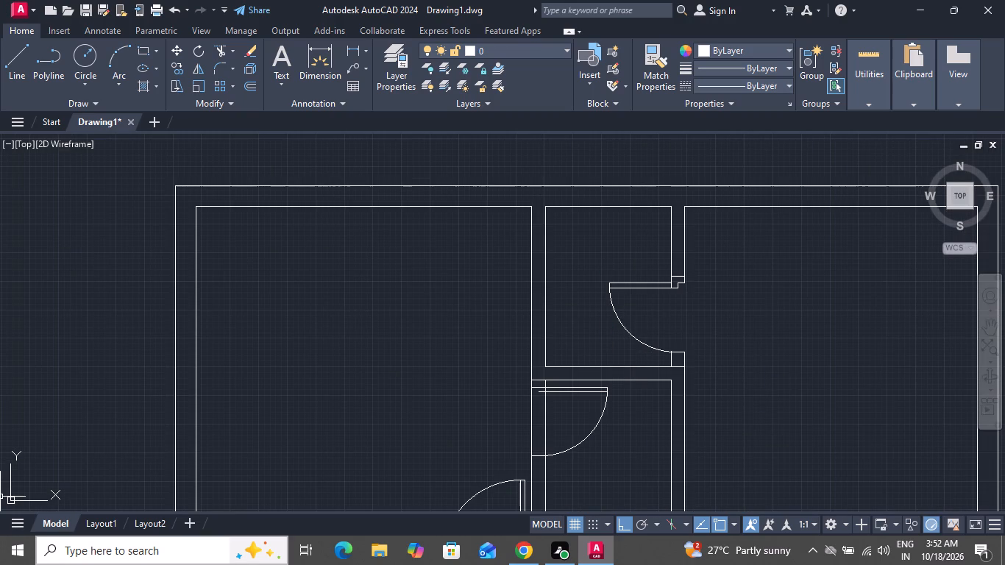
Draw a 2" vertical line closing the lower small room's door leaf between its two lines at the upper jamb's midpoint.
click(21, 49)
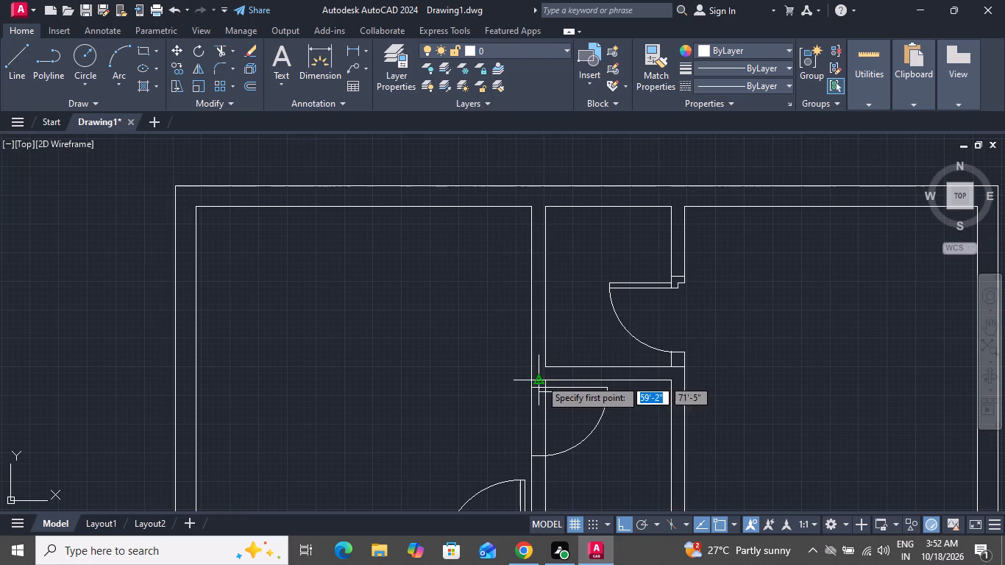
scroll(539, 383, down, 1)
scroll(539, 395, up, 5)
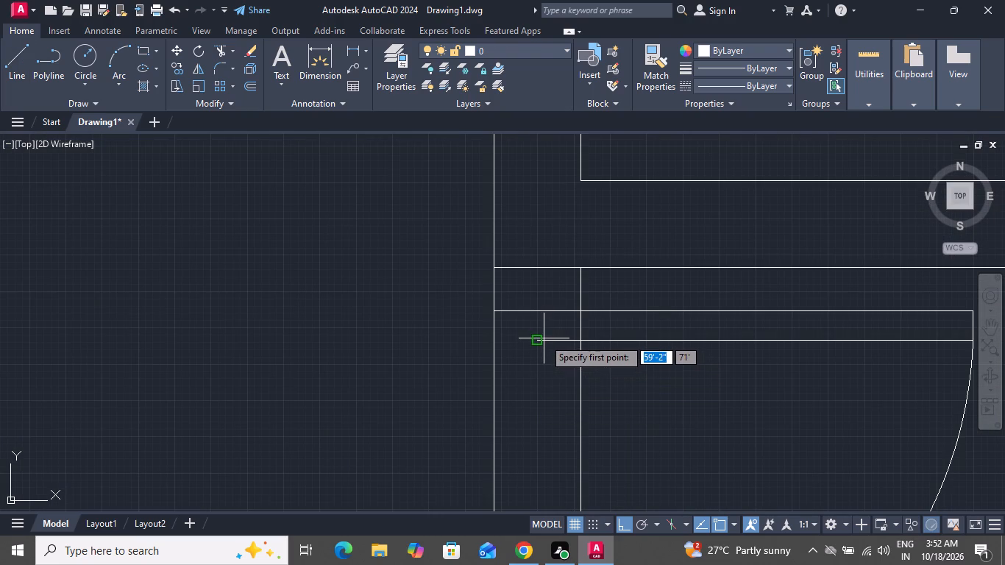
click(537, 341)
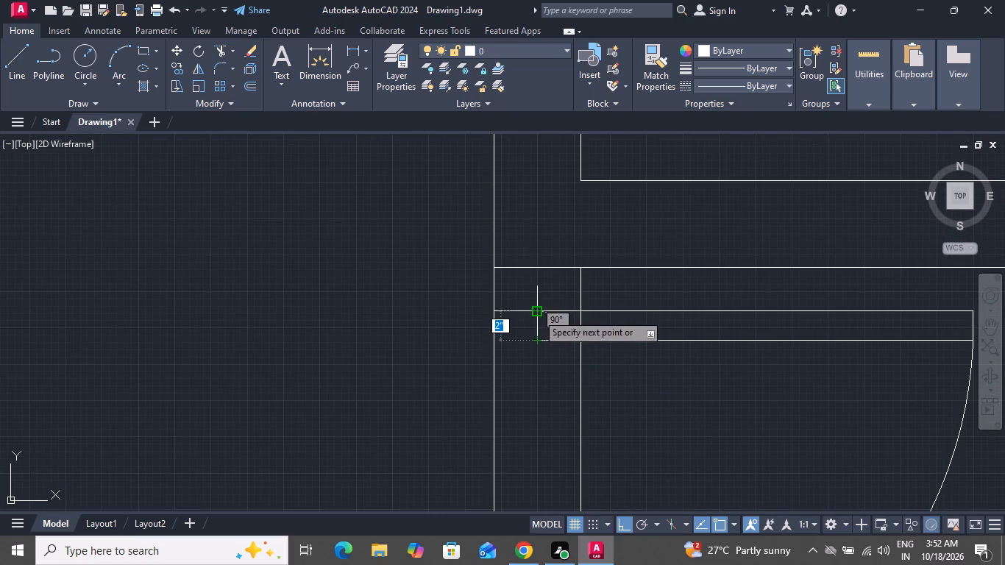
click(537, 311)
right_click(537, 311)
click(558, 333)
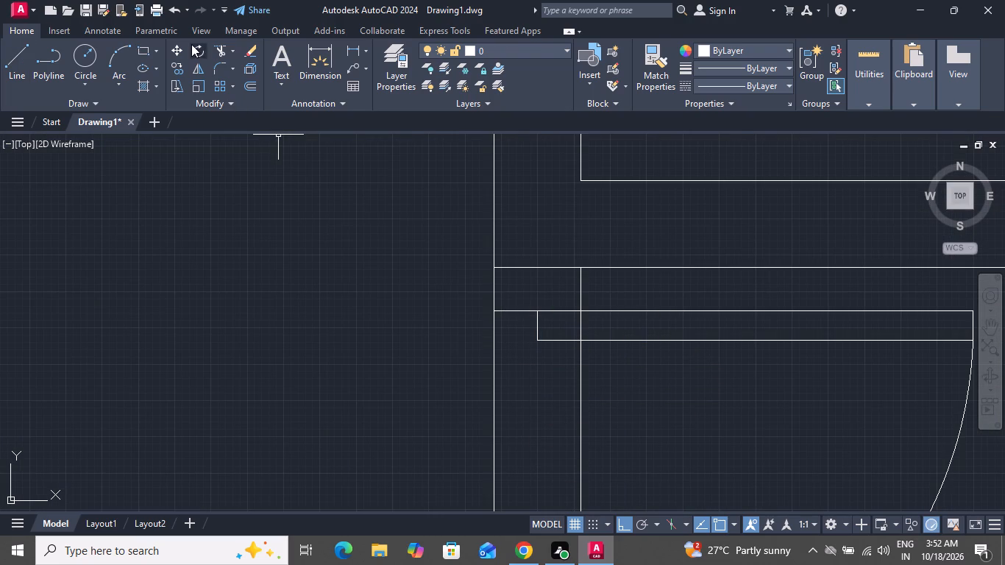
Trim the upper leaf line between the 2" closing line and the wall's inner face, and both wall lines across the lower small room's door opening.
click(220, 55)
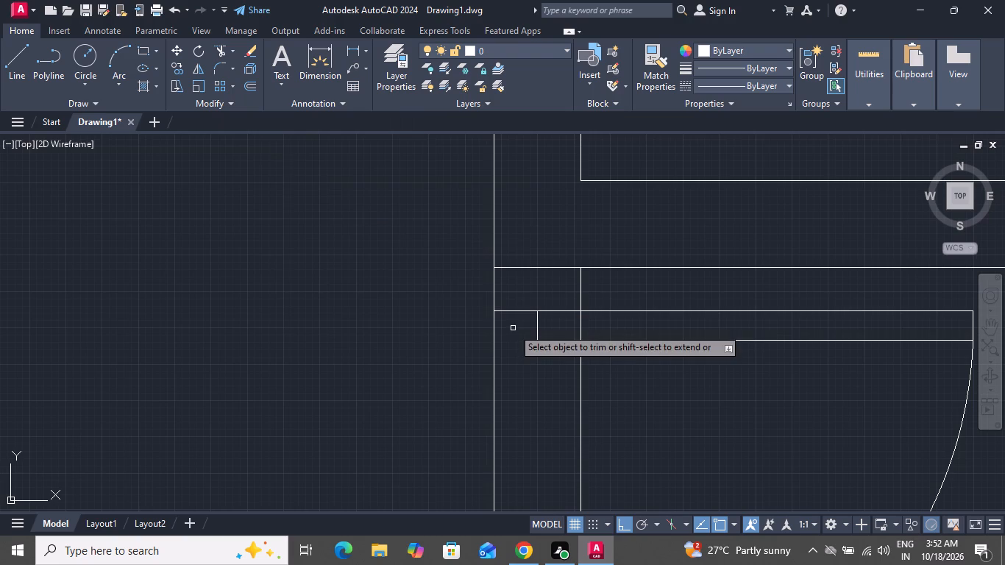
click(557, 323)
click(556, 306)
scroll(598, 314, down, 1)
scroll(611, 316, up, 1)
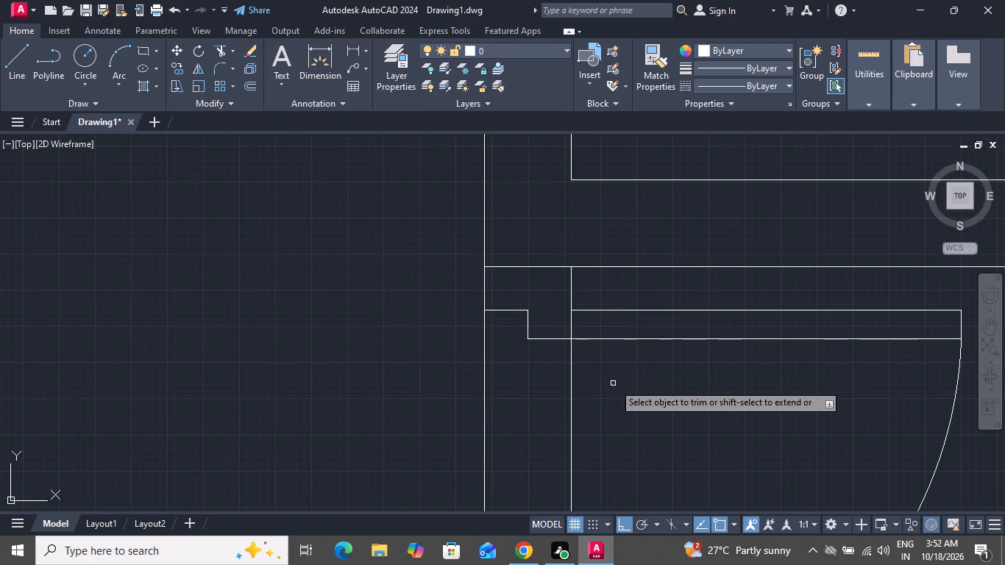
scroll(614, 384, down, 4)
click(606, 409)
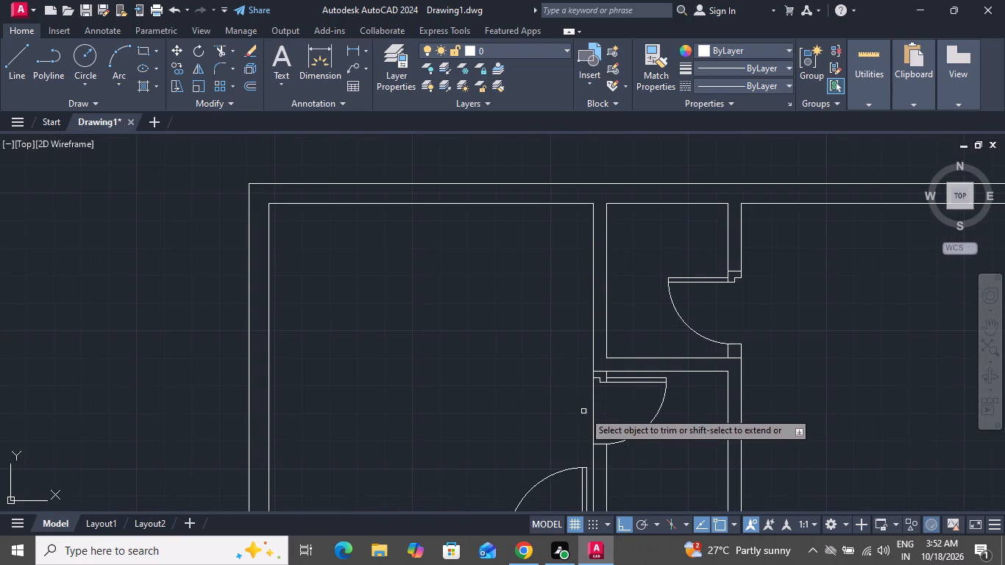
click(592, 410)
right_click(592, 410)
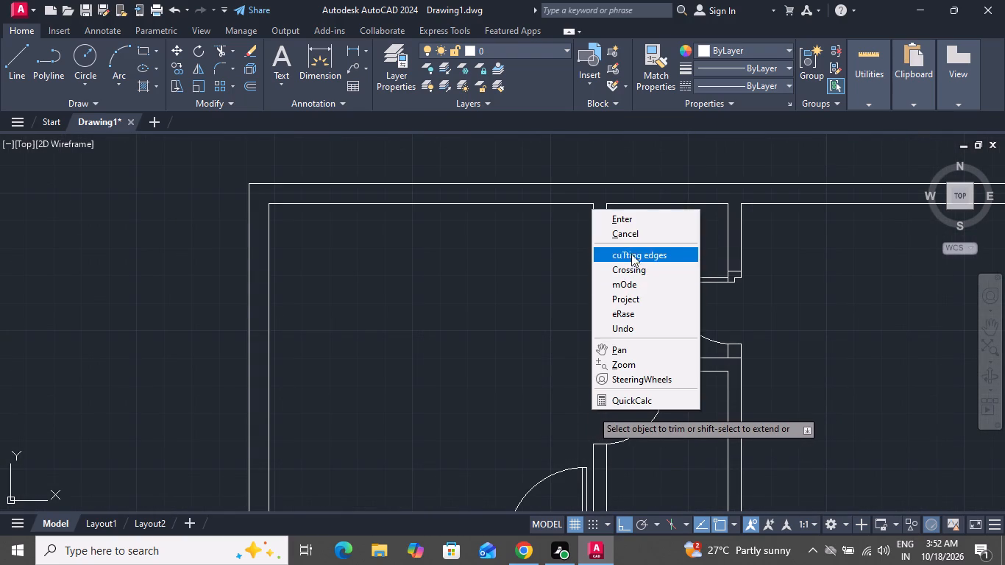
click(631, 229)
Draw a vertical line across the wall from the upper-right room's lower-left inside corner down to the wall's lower face.
click(7, 68)
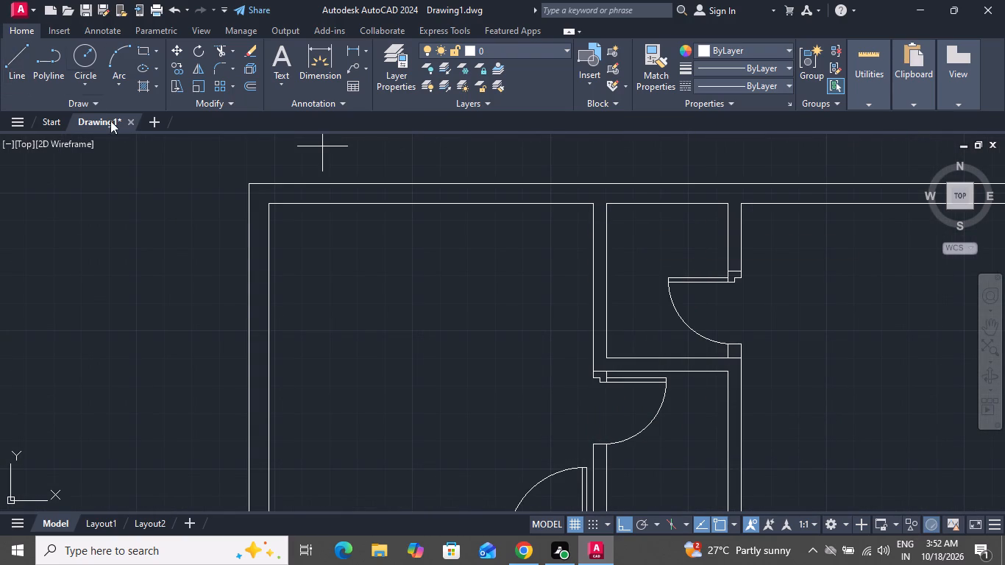
scroll(185, 121, down, 4)
scroll(611, 346, down, 3)
scroll(644, 416, up, 2)
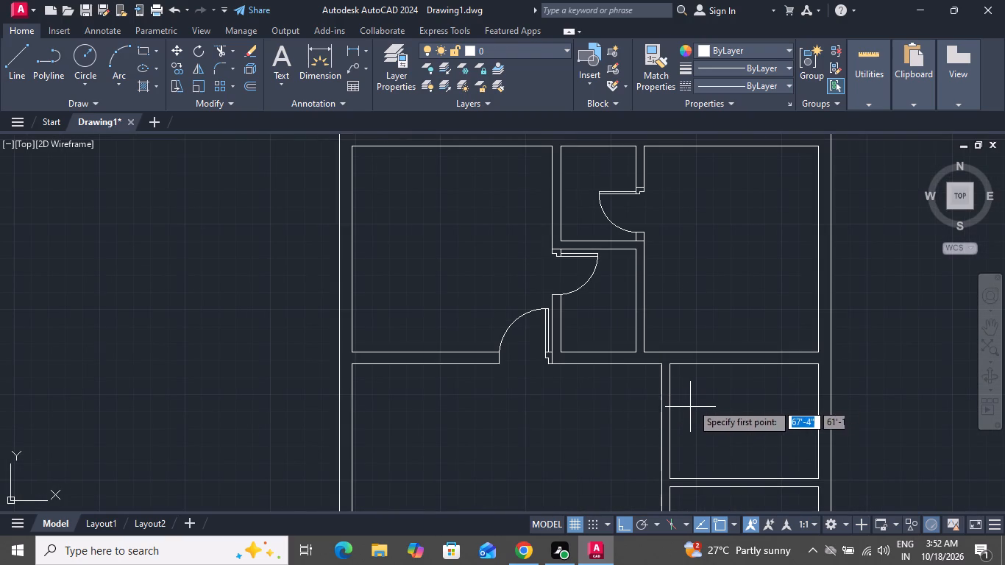
scroll(694, 397, down, 1)
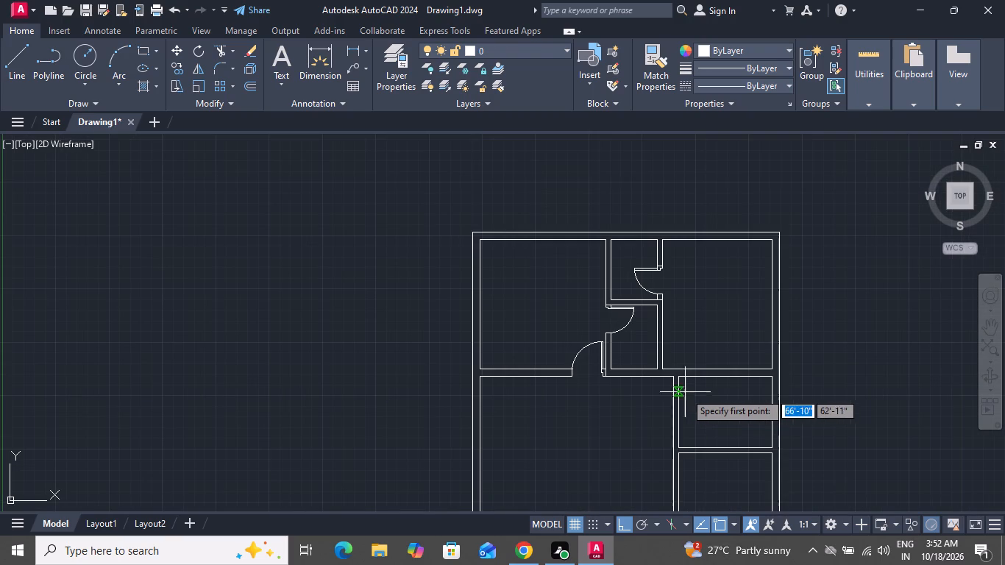
scroll(664, 380, up, 3)
click(644, 335)
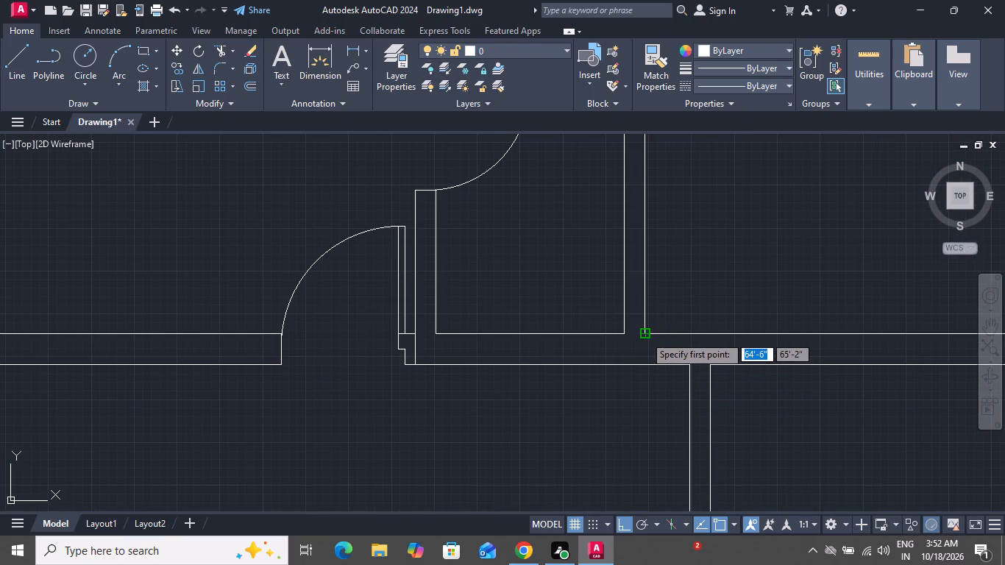
click(643, 364)
right_click(643, 364)
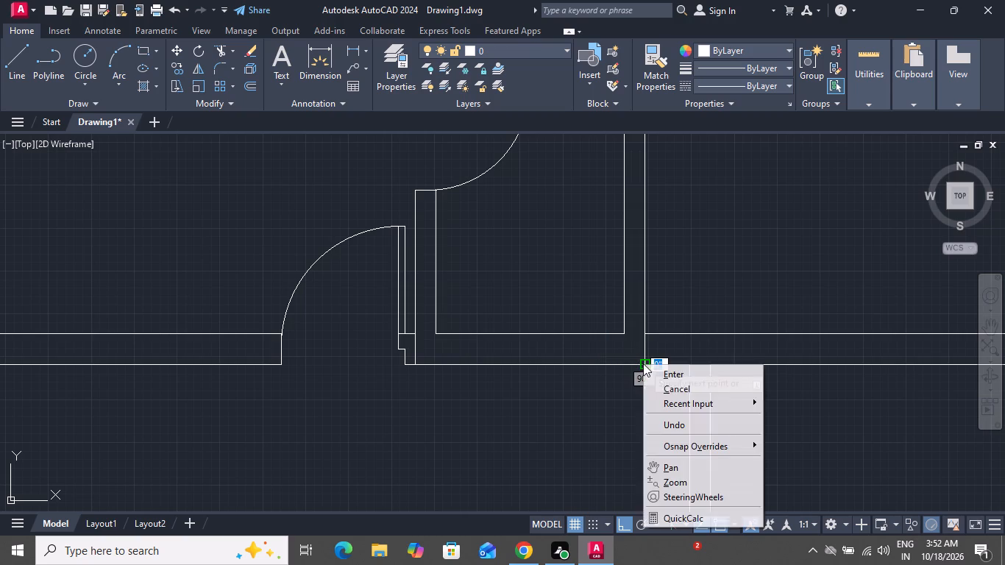
click(653, 383)
Offset the new line across the upper-right room's bottom wall 3" to the right as the first door jamb.
text(O 3)
key(shift+quotedbl)
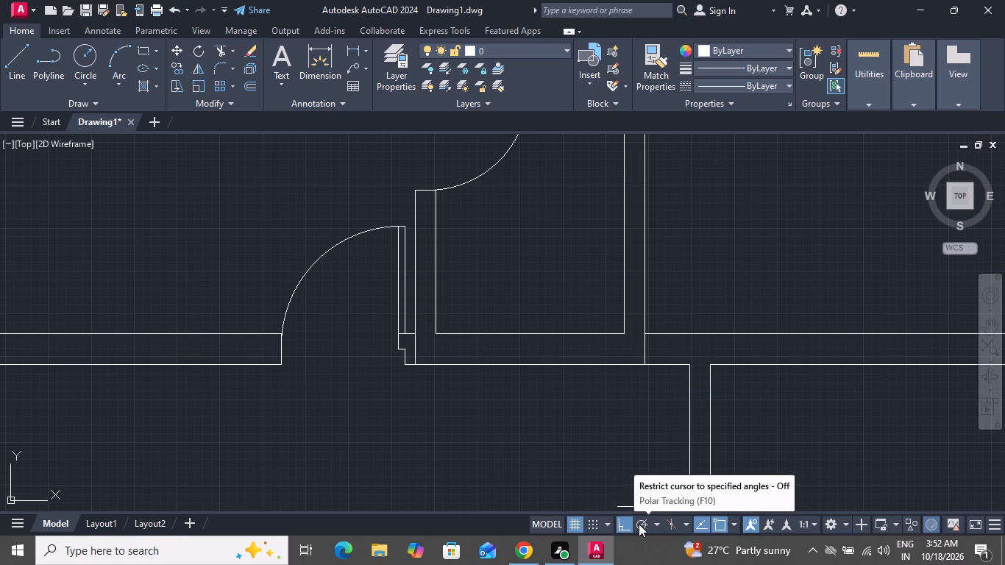
key(Return)
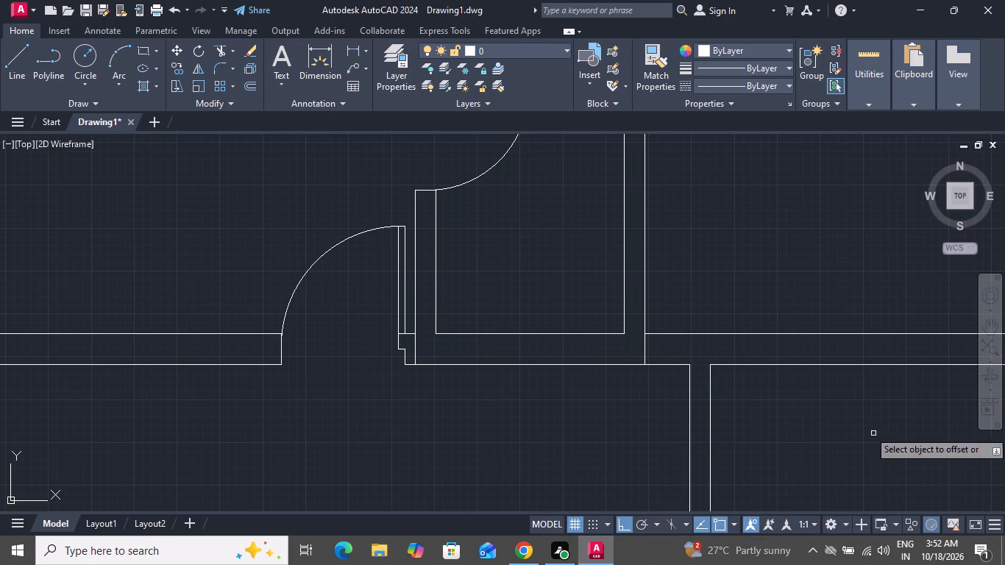
click(646, 343)
click(669, 344)
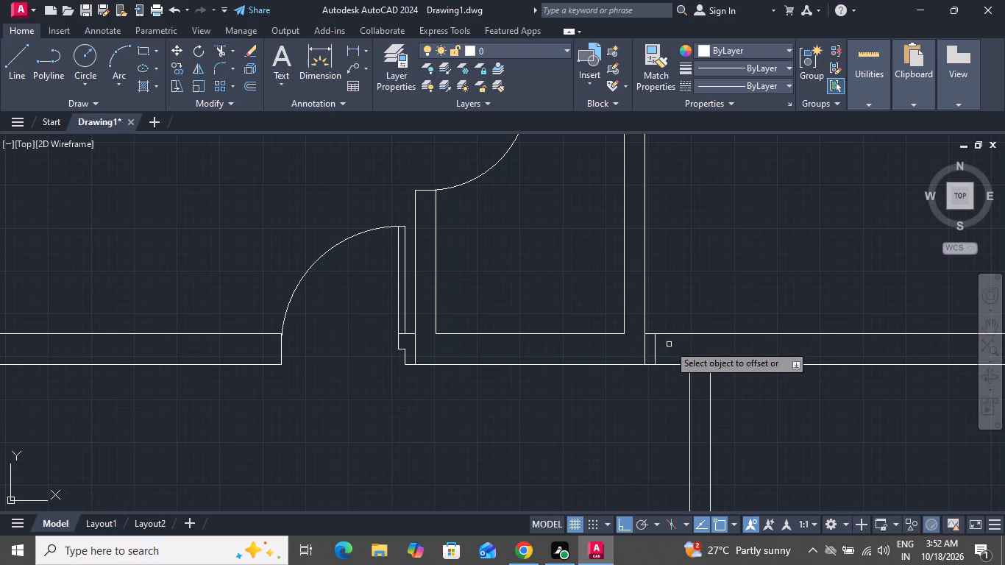
right_click(669, 345)
click(689, 367)
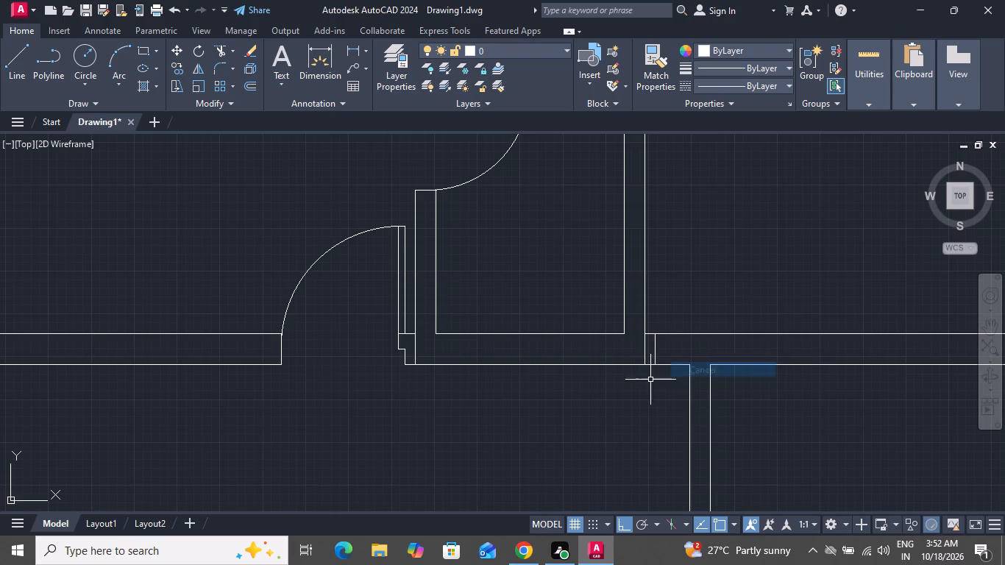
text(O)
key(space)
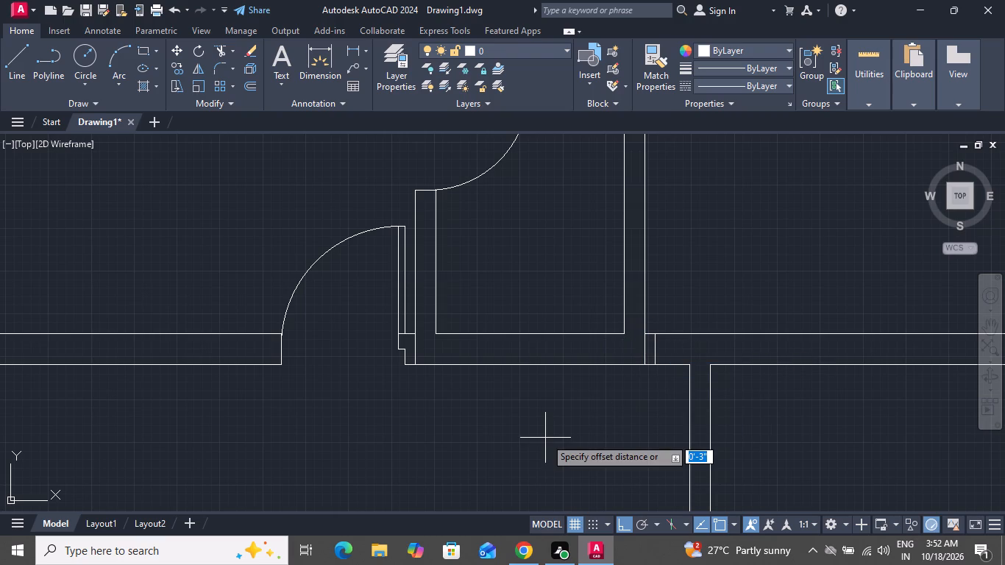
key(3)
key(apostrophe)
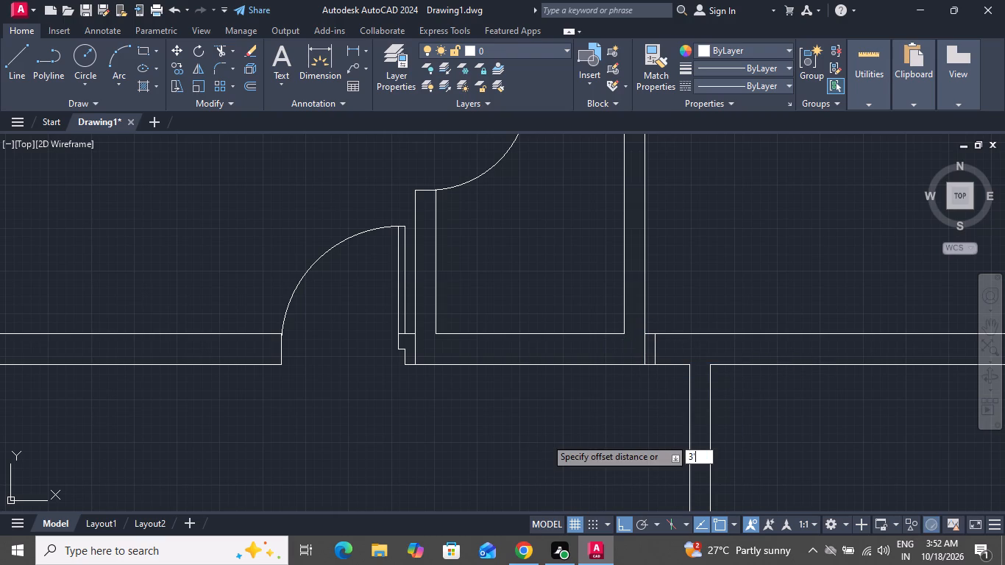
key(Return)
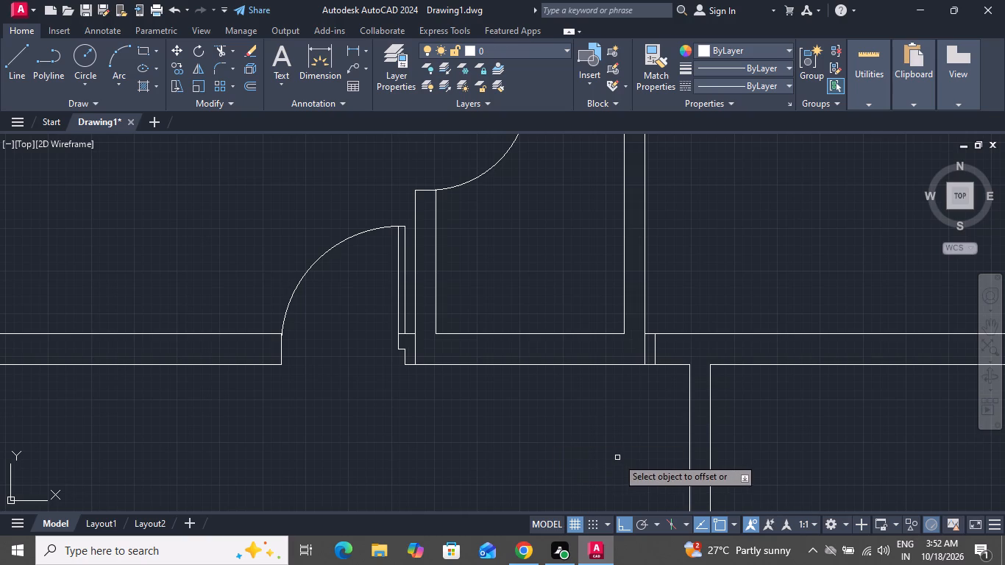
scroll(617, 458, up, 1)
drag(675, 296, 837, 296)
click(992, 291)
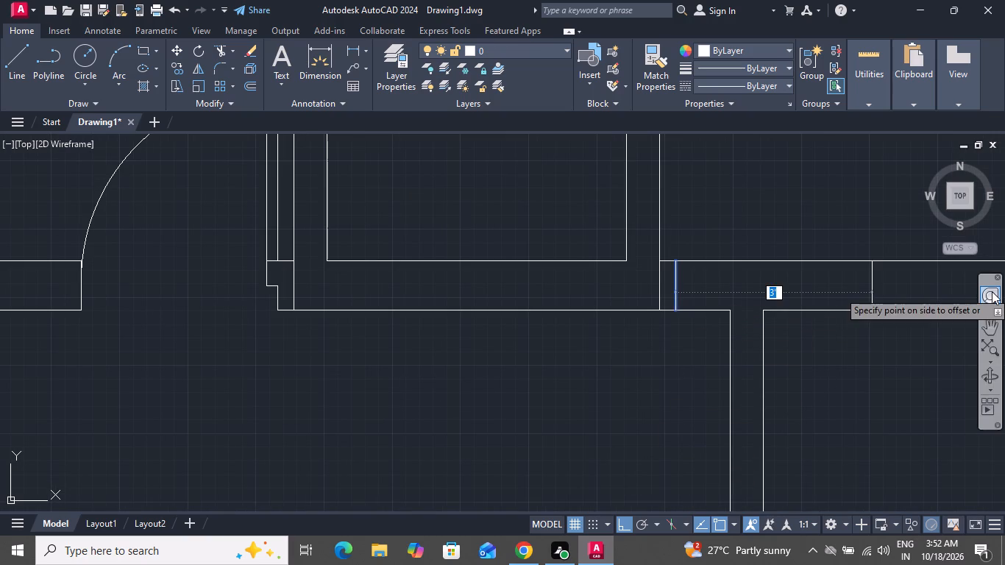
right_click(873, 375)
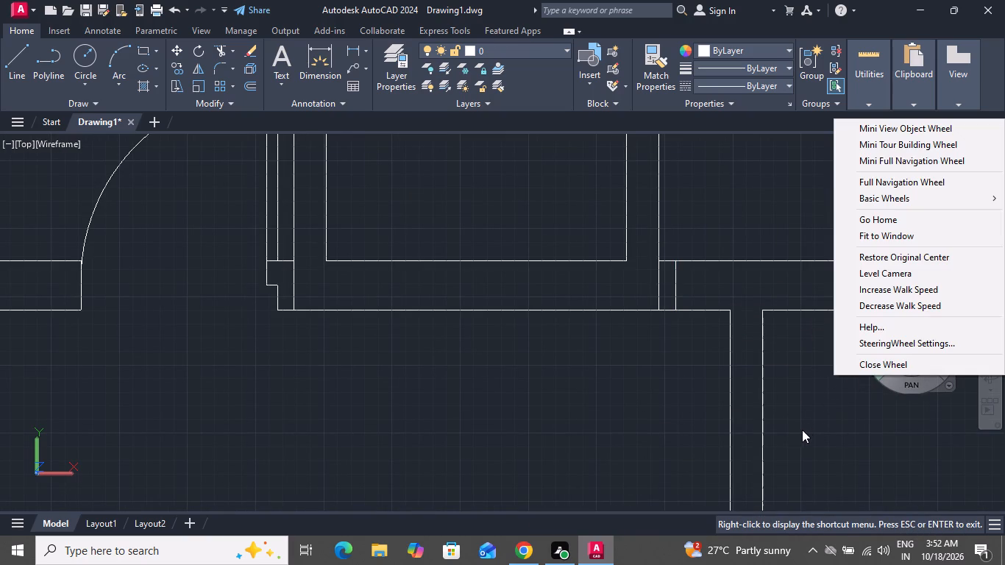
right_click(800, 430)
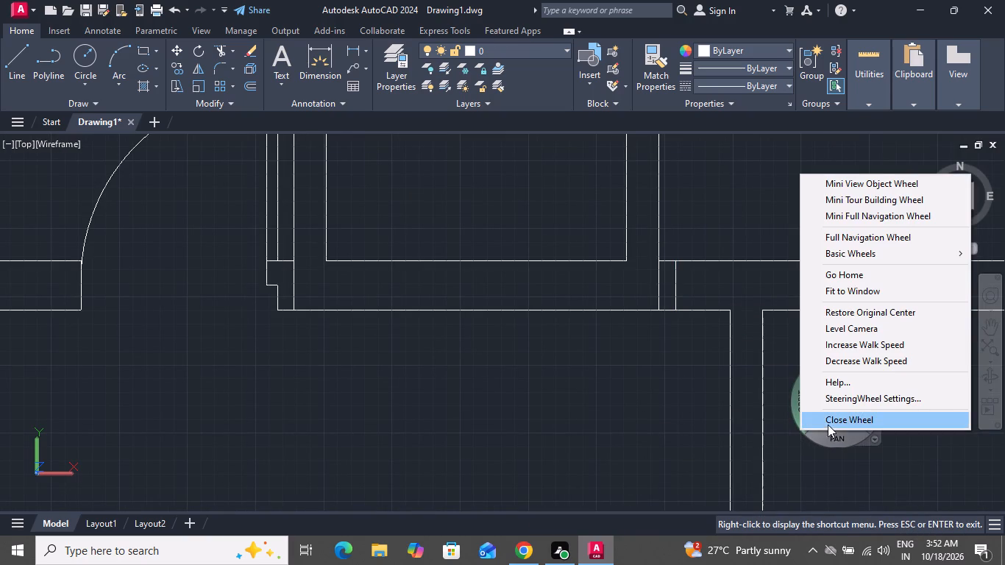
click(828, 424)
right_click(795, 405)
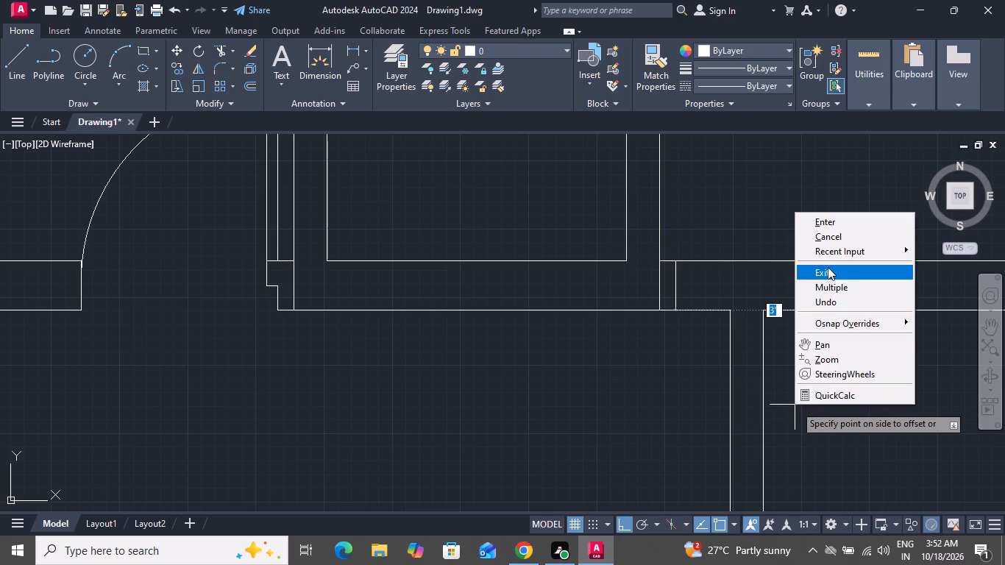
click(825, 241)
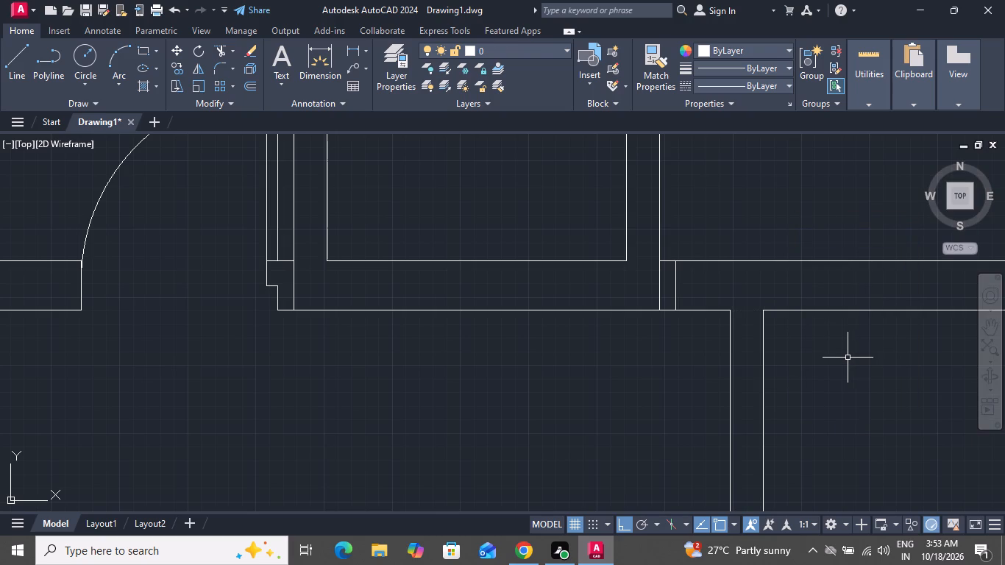
Offset the upper-right room's first door jamb line 3' to the right to mark the opening's other side.
text(O 3')
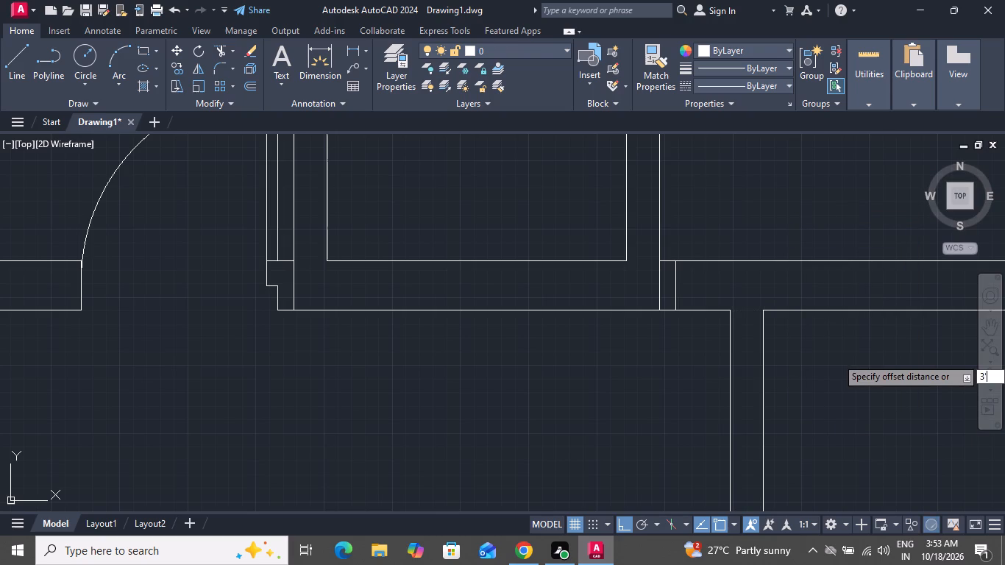
key(Return)
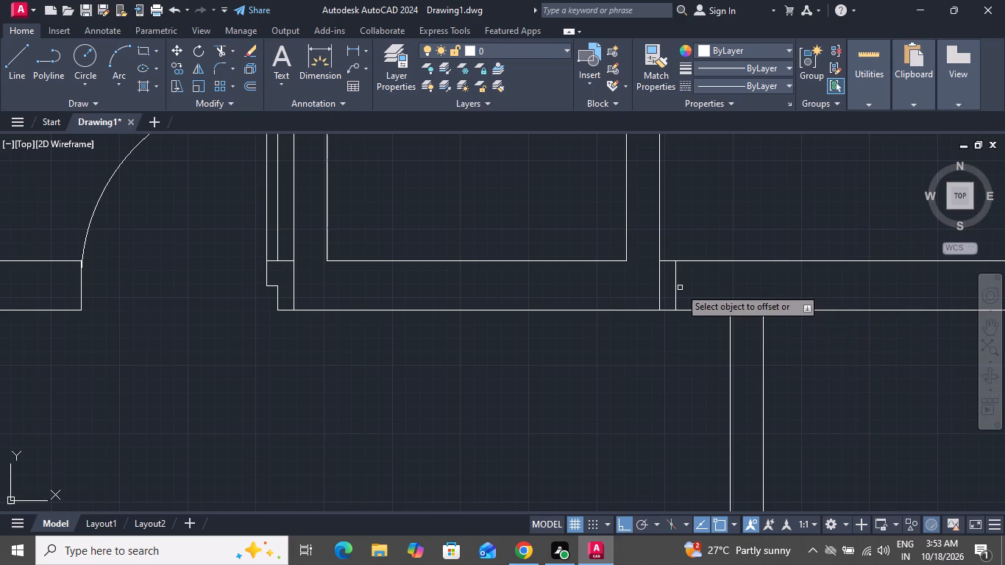
click(674, 289)
click(710, 287)
right_click(710, 287)
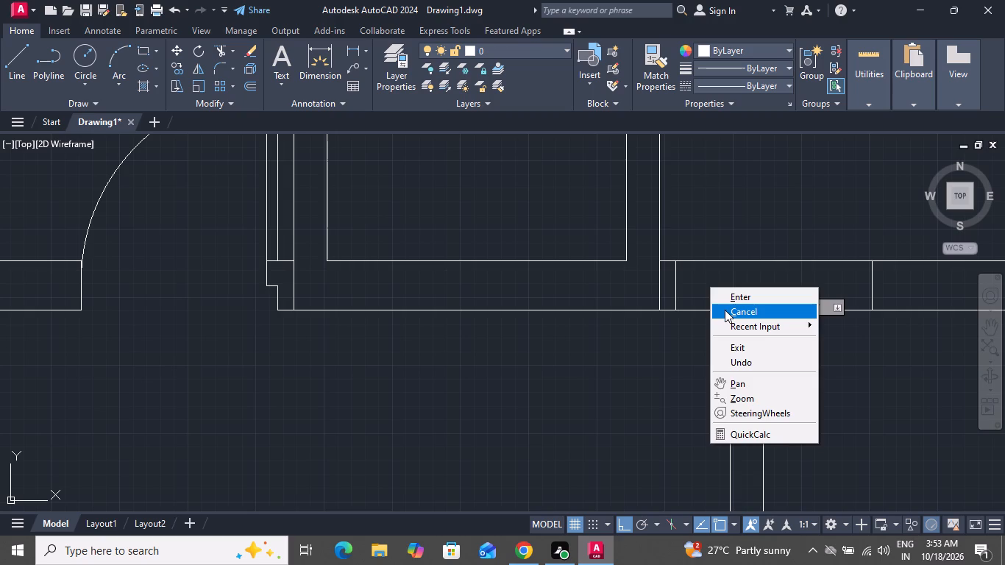
click(726, 310)
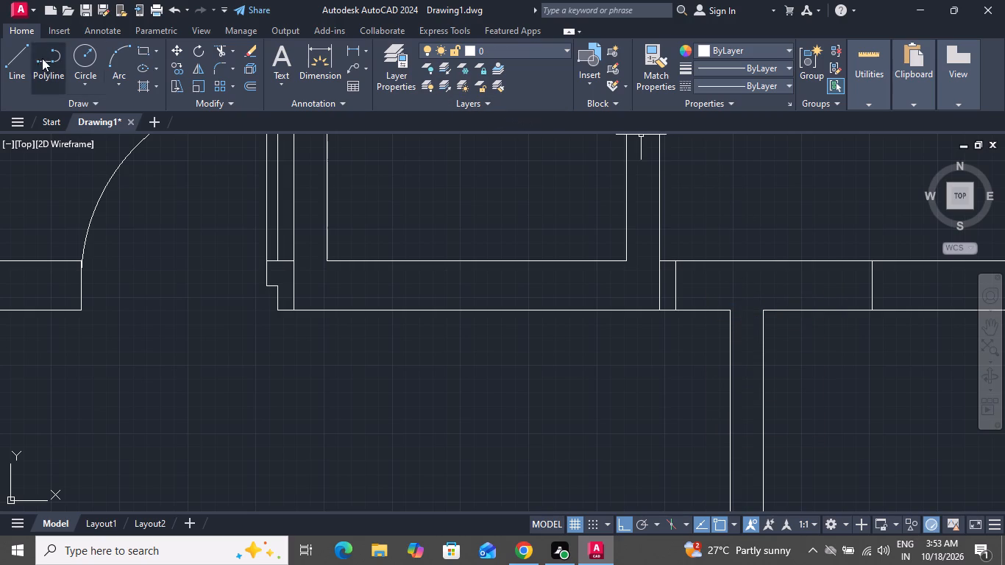
Draw a 3' vertical door leaf line upward from the midpoint of the first jamb in the upper-right room's bottom wall.
click(1, 61)
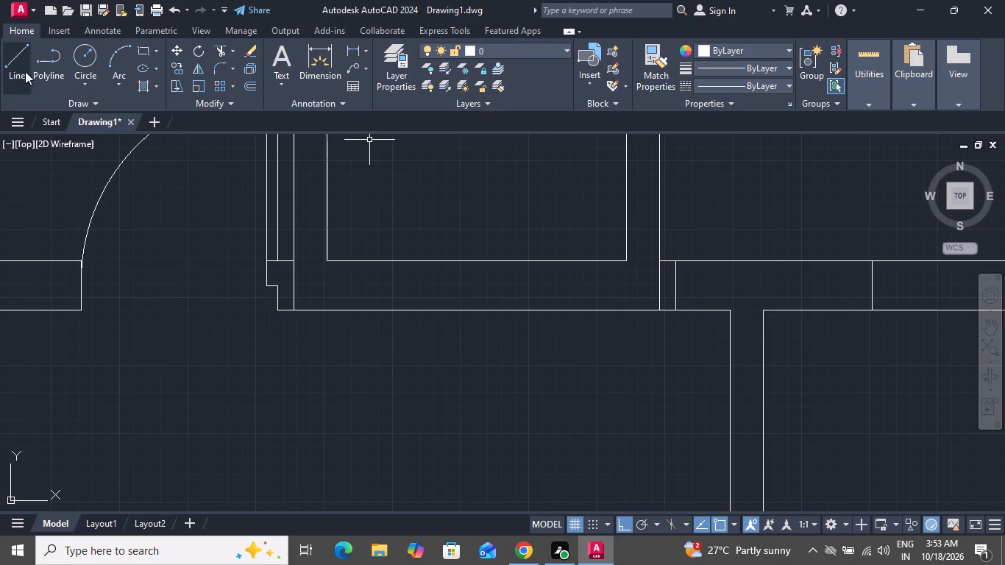
click(15, 63)
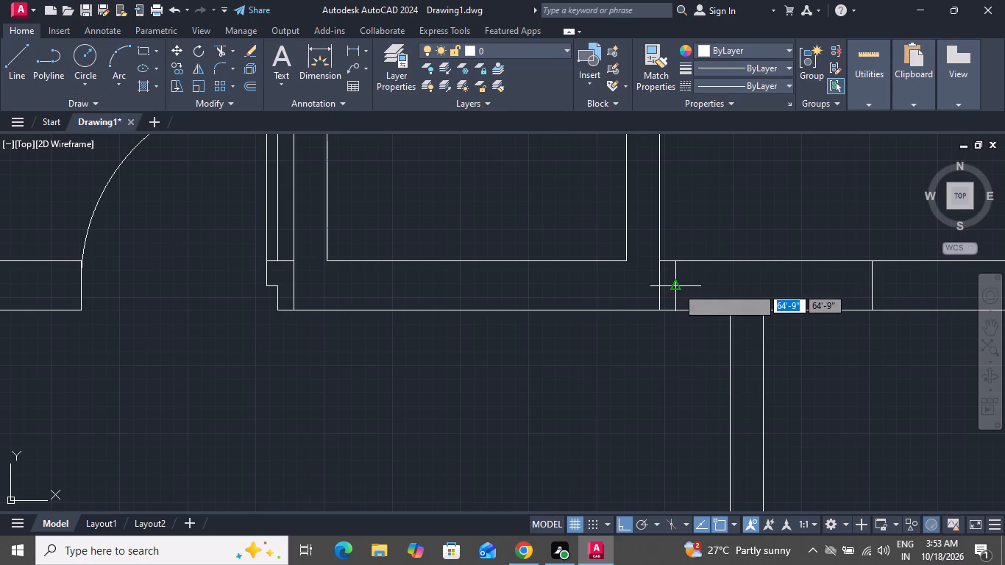
click(677, 288)
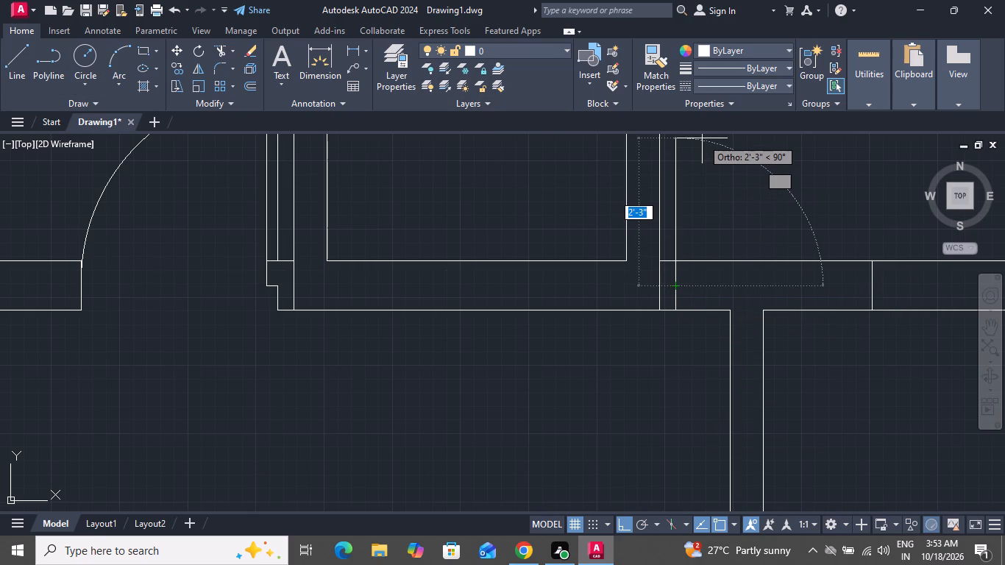
key(3)
key(apostrophe)
key(Return)
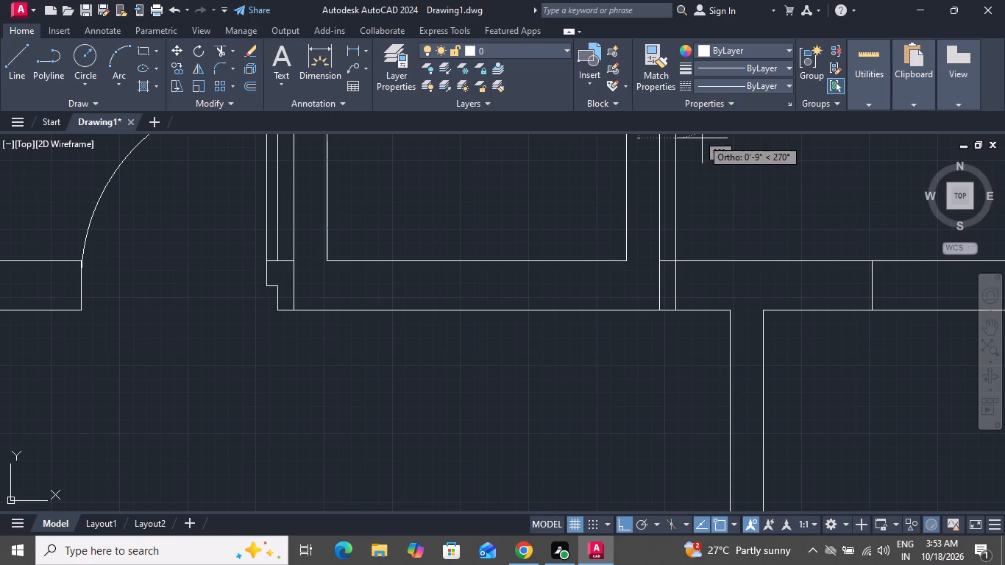
scroll(693, 162, down, 4)
right_click(690, 184)
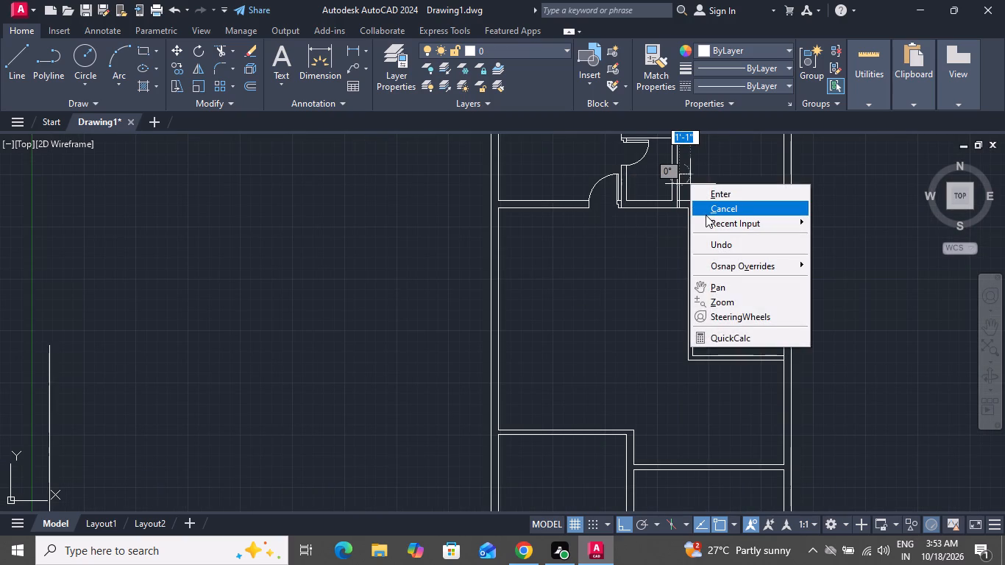
click(708, 213)
Offset the upper-right room's 3' leaf line 2" to the right to give the door leaf its thickness.
scroll(700, 184, up, 2)
text(O)
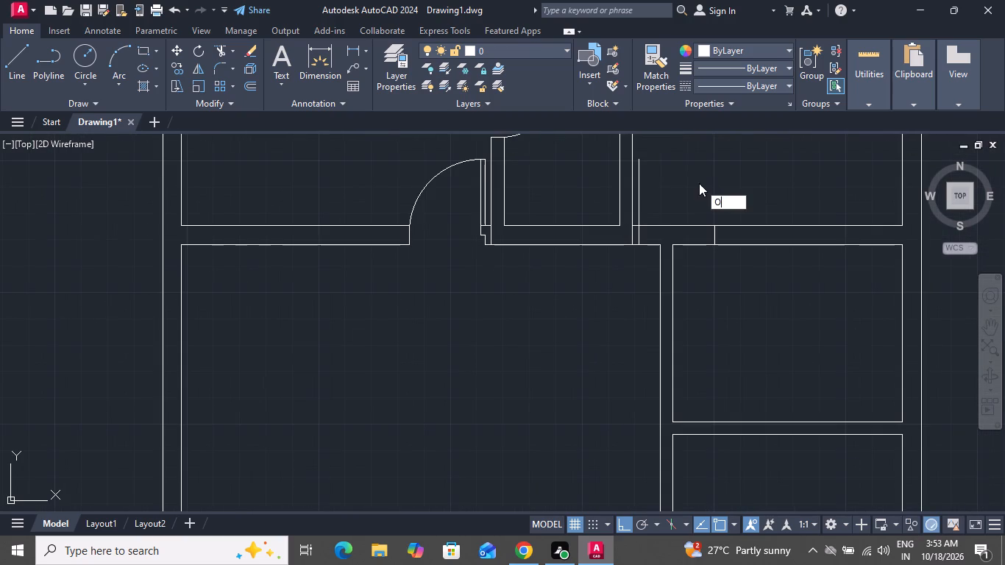
key(space)
key(2)
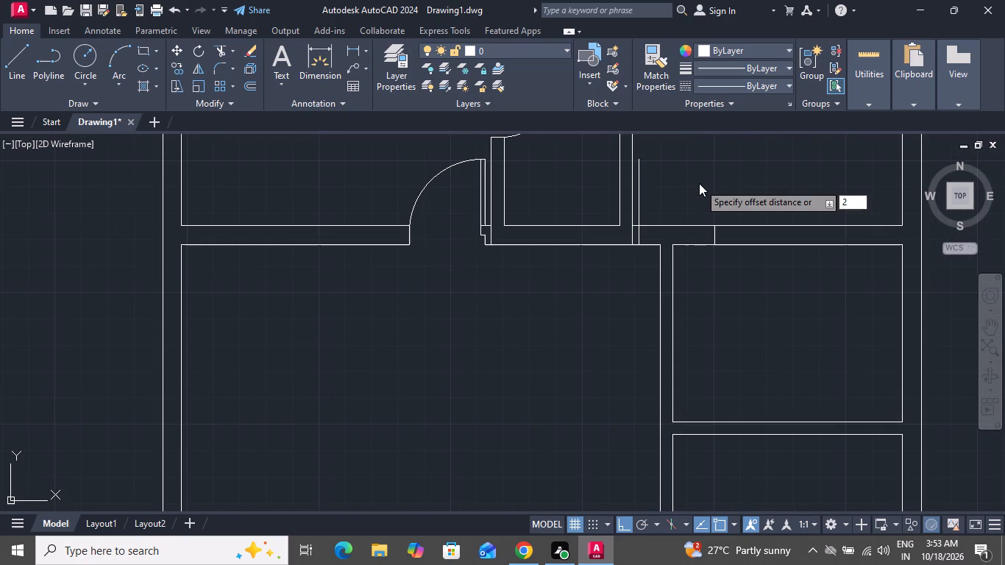
key(shift+quotedbl)
key(Return)
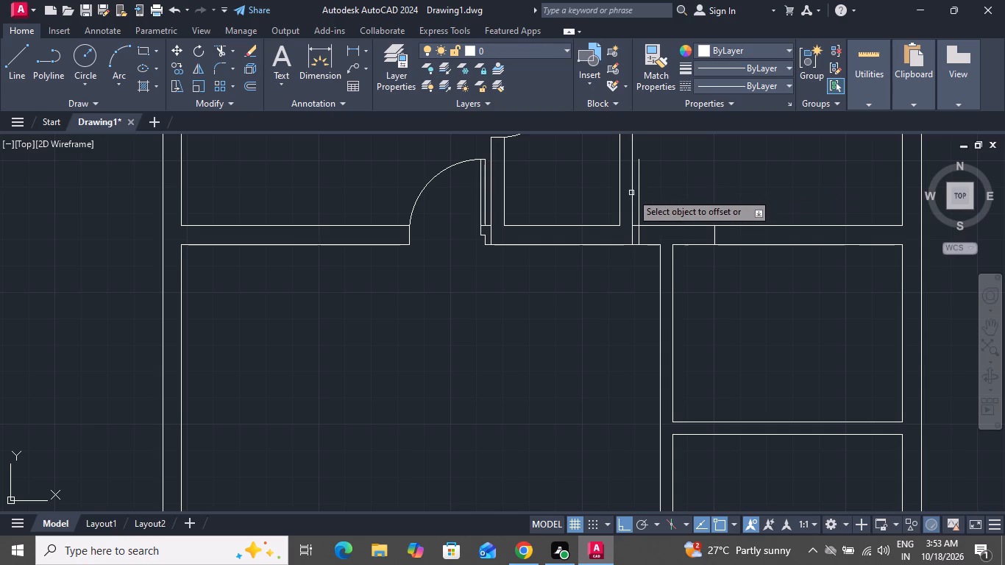
scroll(637, 196, up, 1)
click(638, 196)
click(670, 189)
right_click(670, 189)
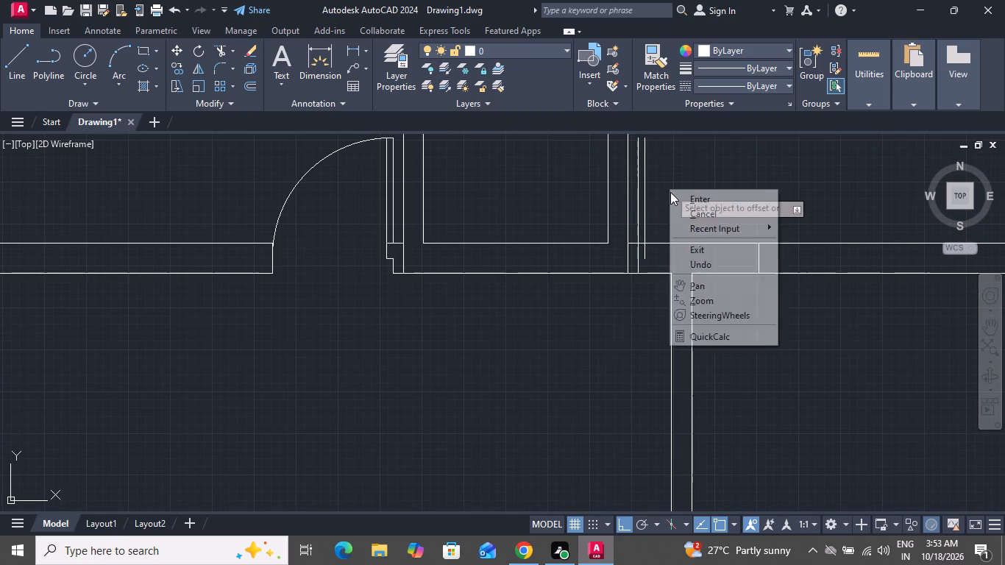
click(690, 210)
Draw a three-point swing arc from the opposite jamb's midpoint through the two upper ends of the upper-right room's door leaf lines.
text(A)
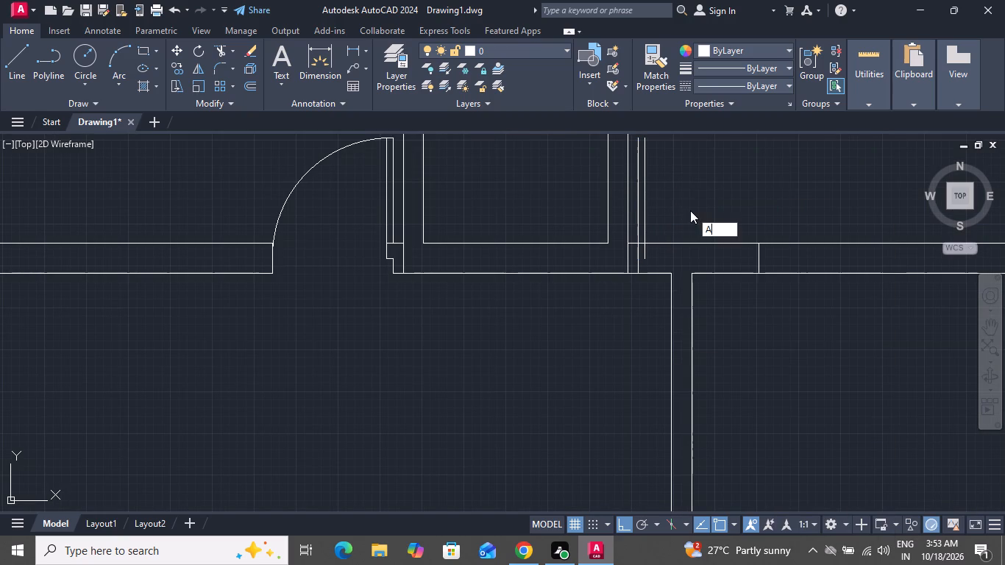
key(space)
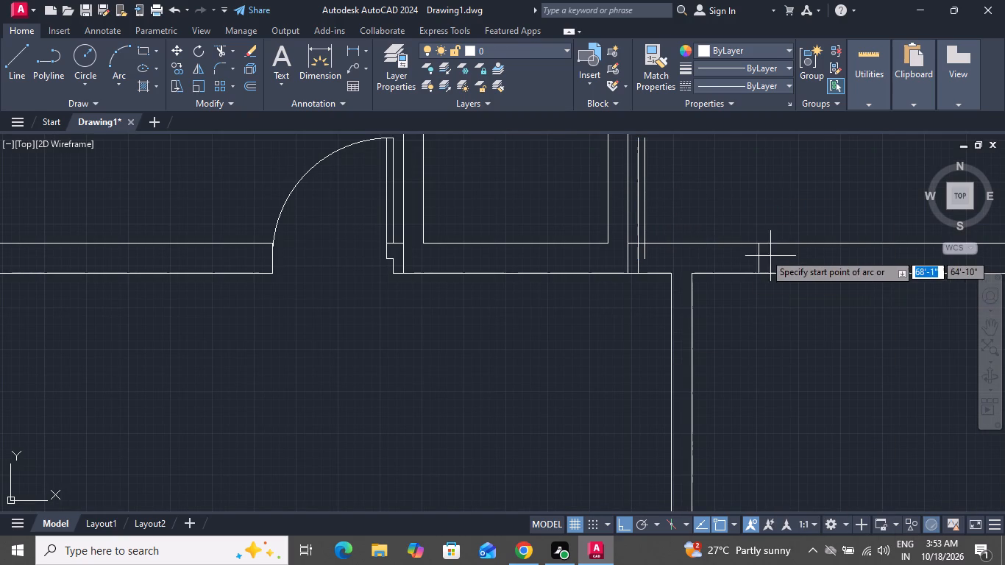
click(759, 263)
scroll(765, 290, down, 1)
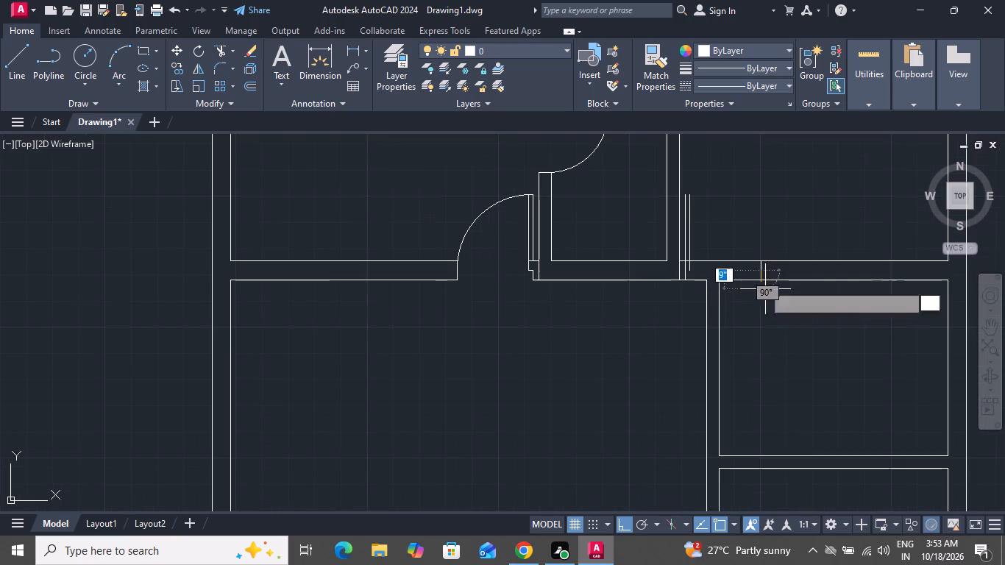
scroll(720, 180, up, 3)
click(646, 223)
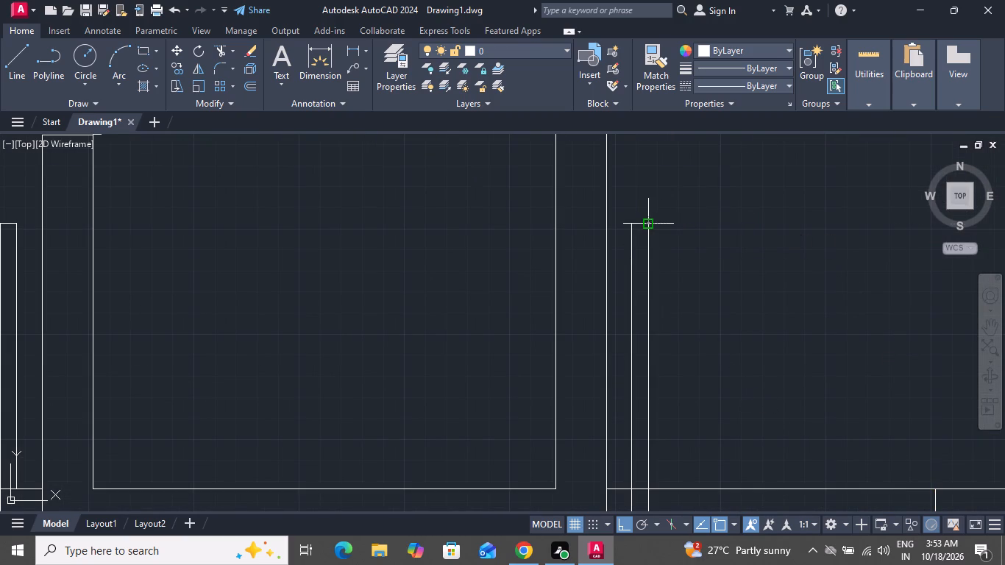
click(629, 223)
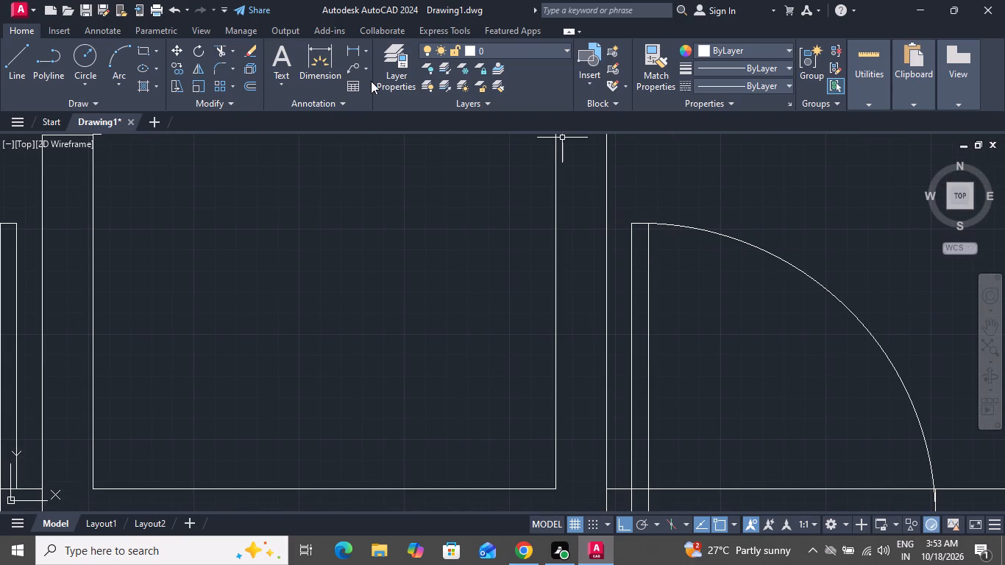
Draw a short horizontal line closing the lower end of the upper-right room's door leaf, between its two leaf lines.
click(24, 59)
scroll(742, 252, down, 1)
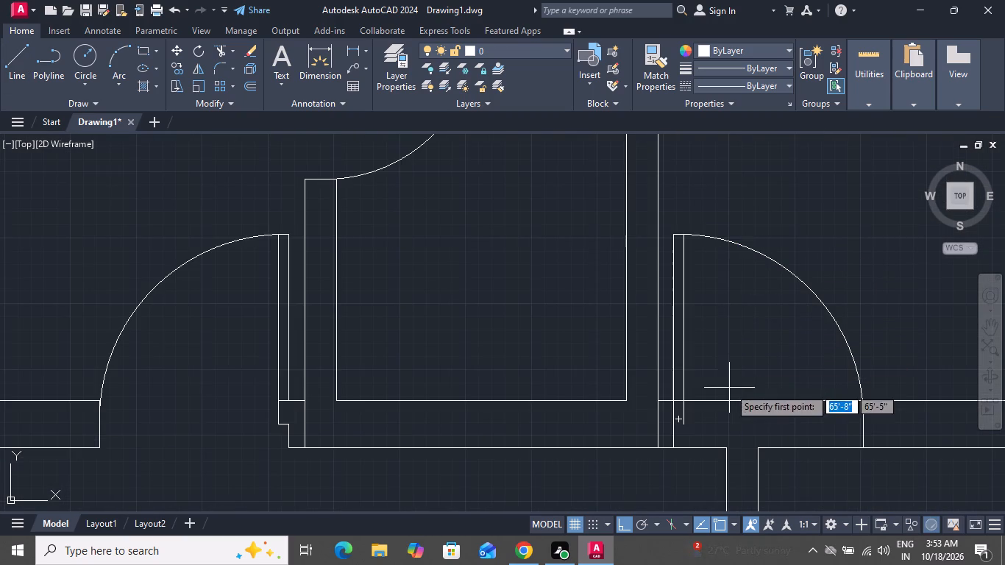
scroll(670, 468, up, 2)
click(697, 360)
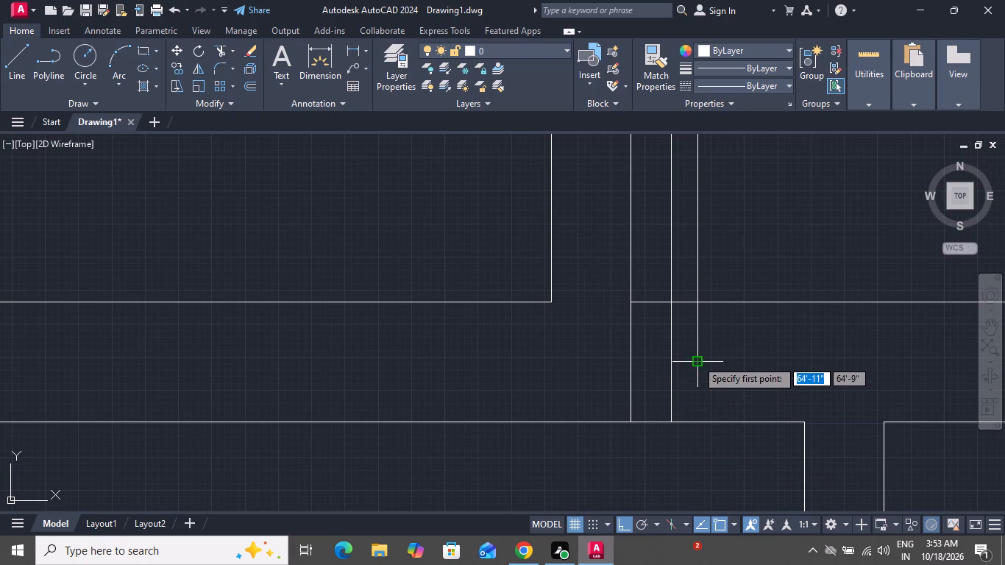
click(670, 363)
right_click(670, 363)
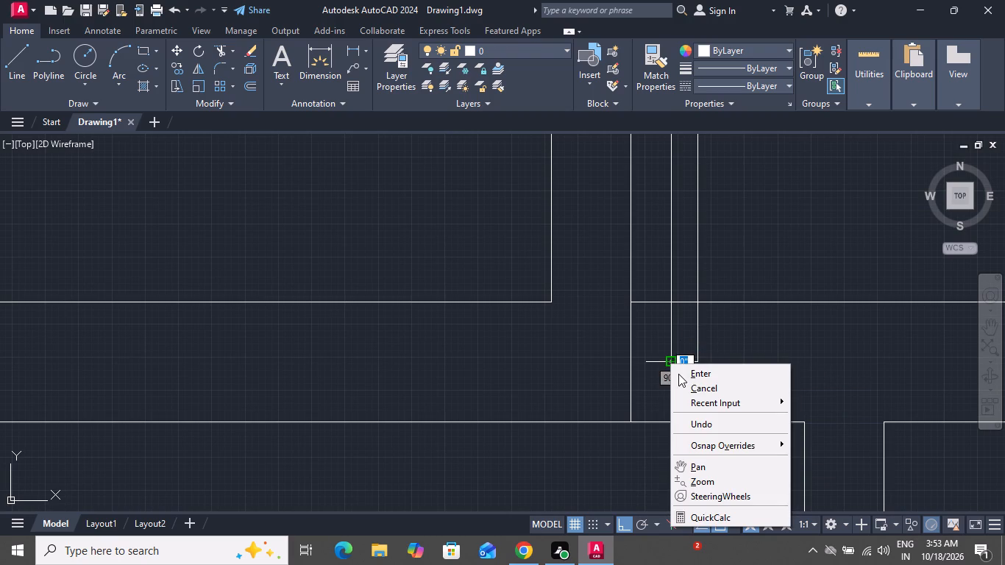
click(691, 385)
Trim the left leaf line between the closing line and the wall's inner face, and both wall lines across the upper-right room's door opening.
scroll(693, 364, down, 1)
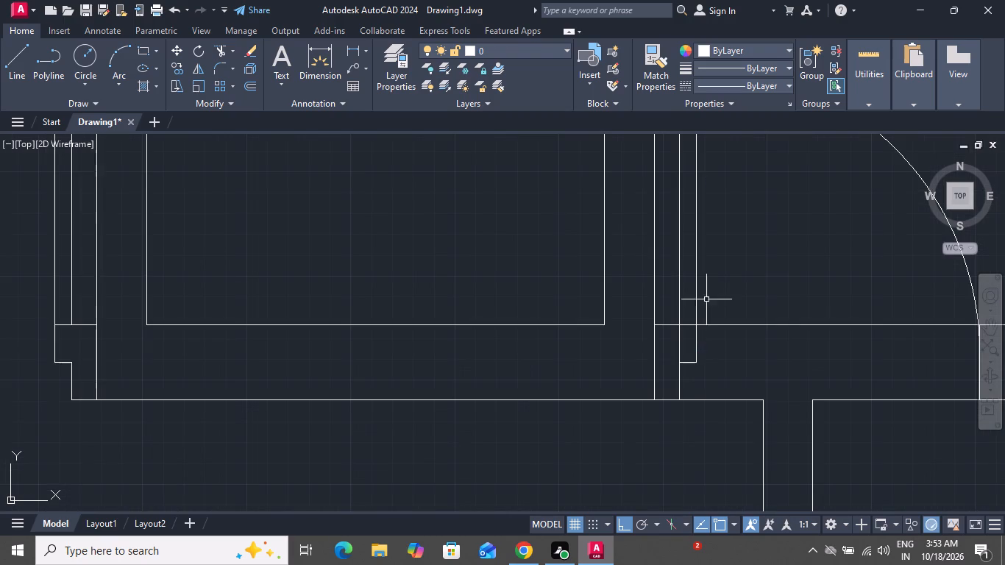
click(219, 46)
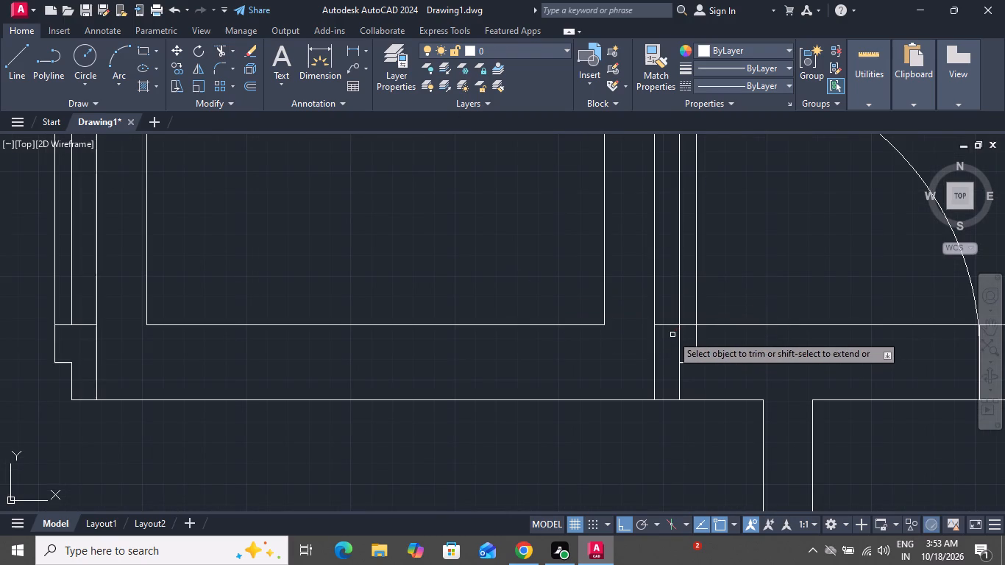
click(673, 336)
click(691, 339)
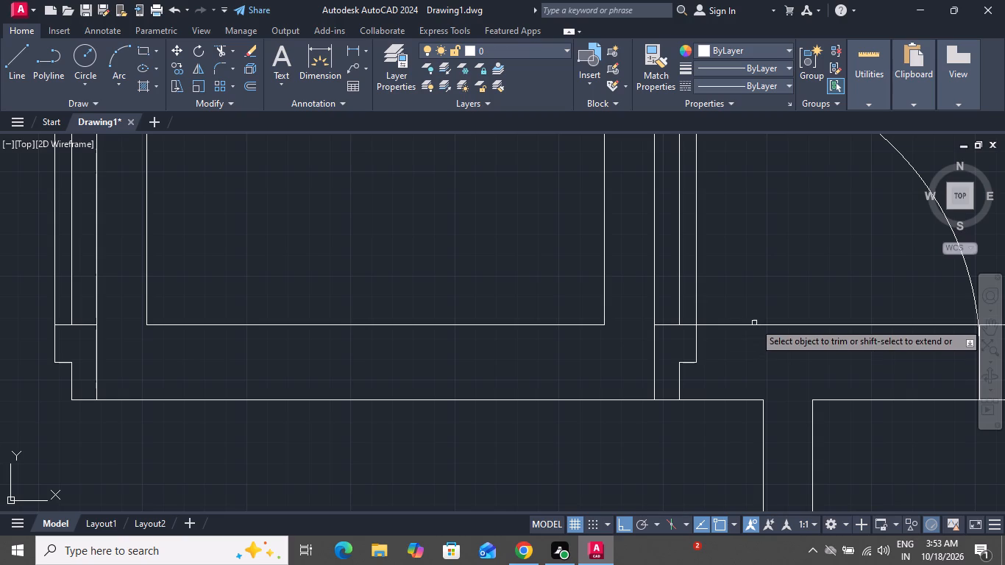
click(754, 322)
click(756, 333)
scroll(754, 333, down, 2)
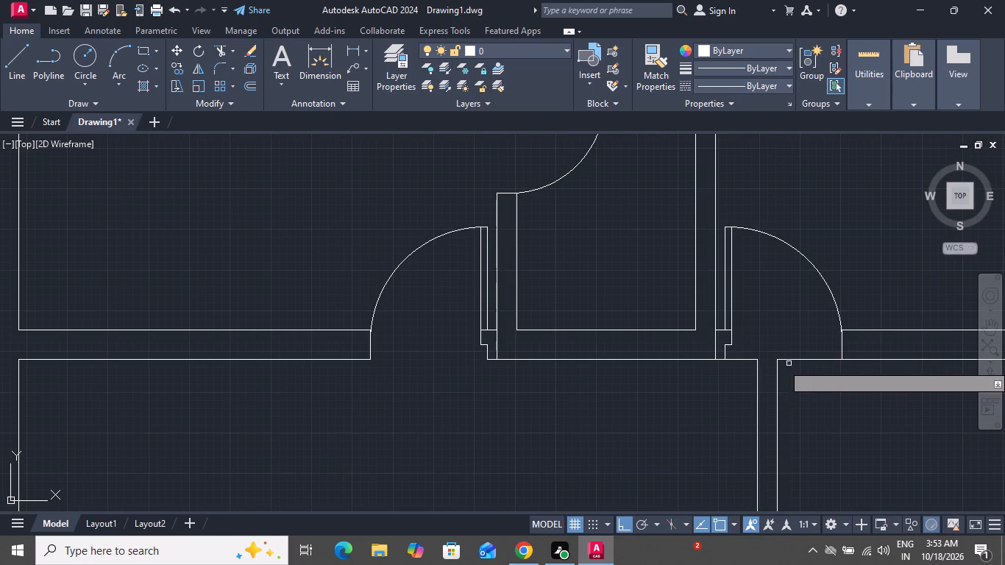
click(789, 359)
click(739, 358)
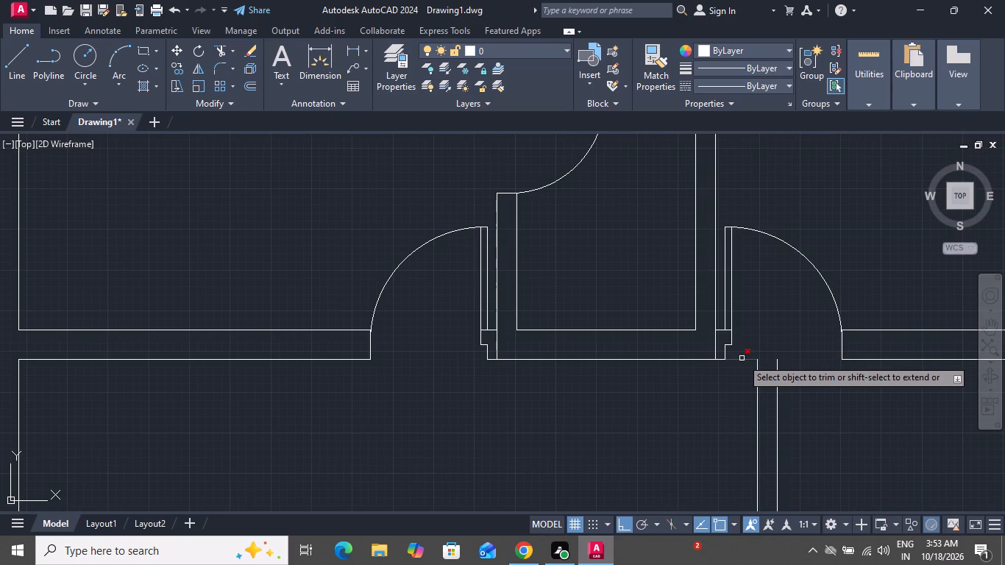
click(742, 358)
scroll(720, 371, down, 2)
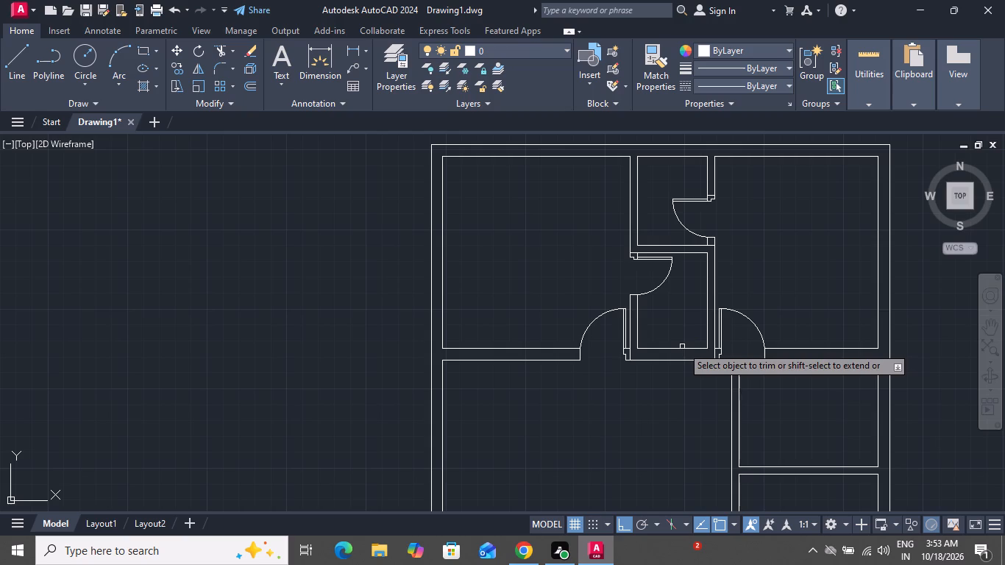
right_click(678, 298)
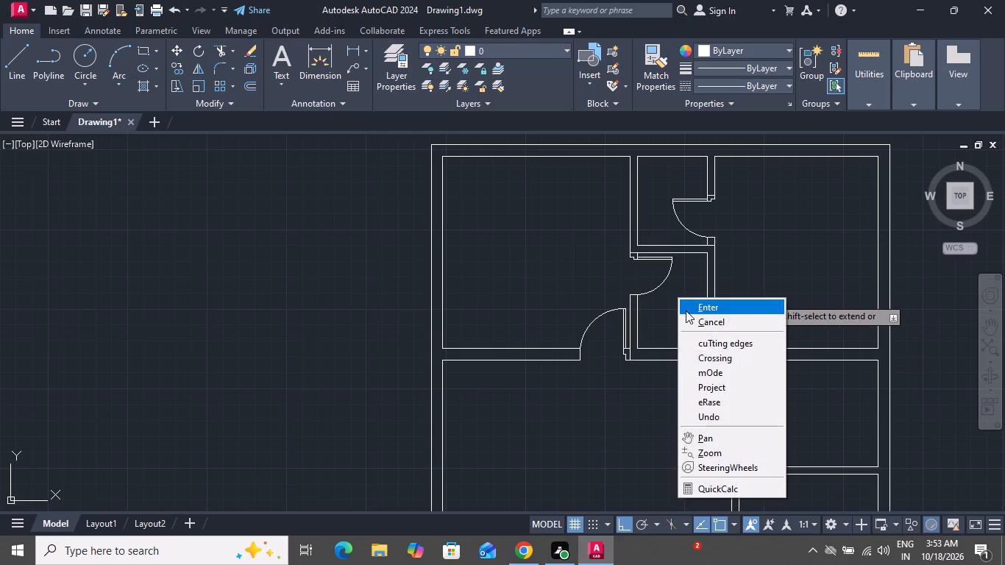
click(687, 312)
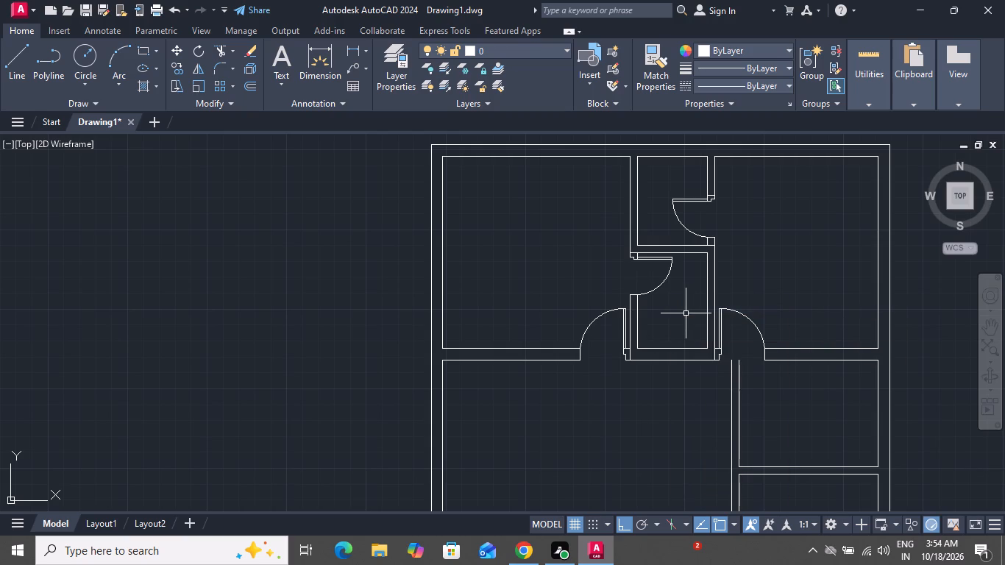
Draw a vertical line about 15'-3" long through both small right-hand rooms, from the upper wall's lower face to the bottom wall's lower face.
click(21, 64)
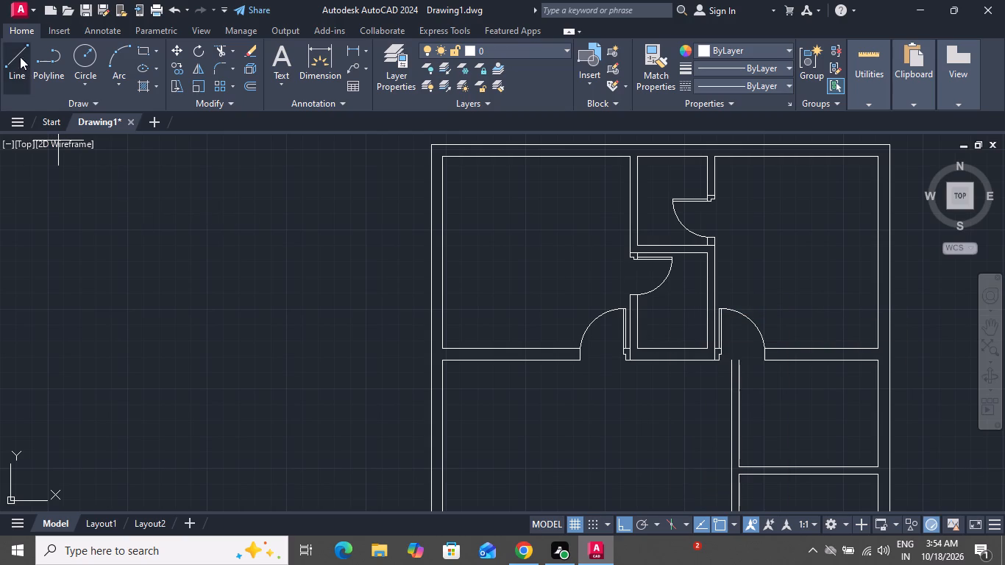
scroll(147, 151, down, 1)
scroll(339, 238, down, 2)
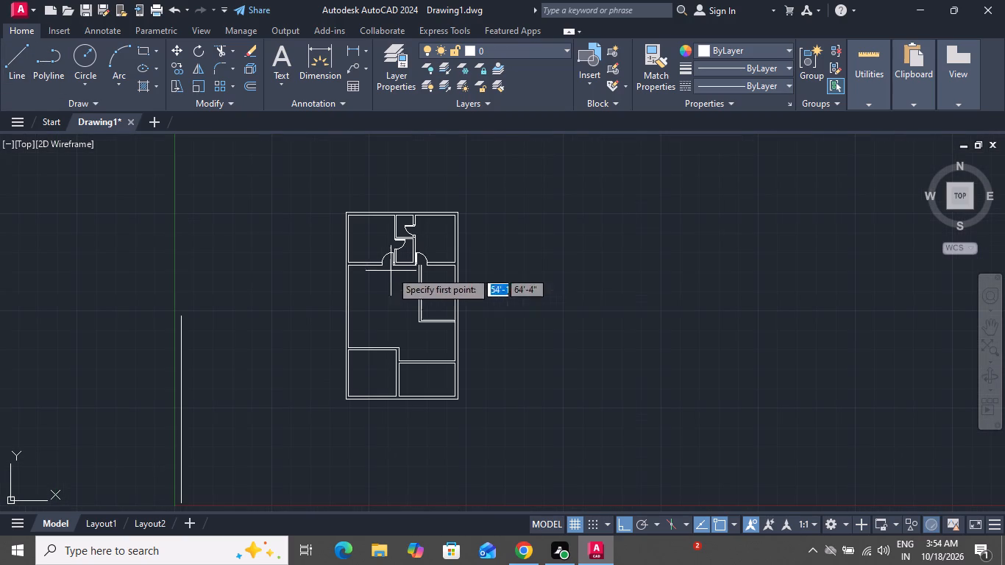
scroll(433, 295, up, 2)
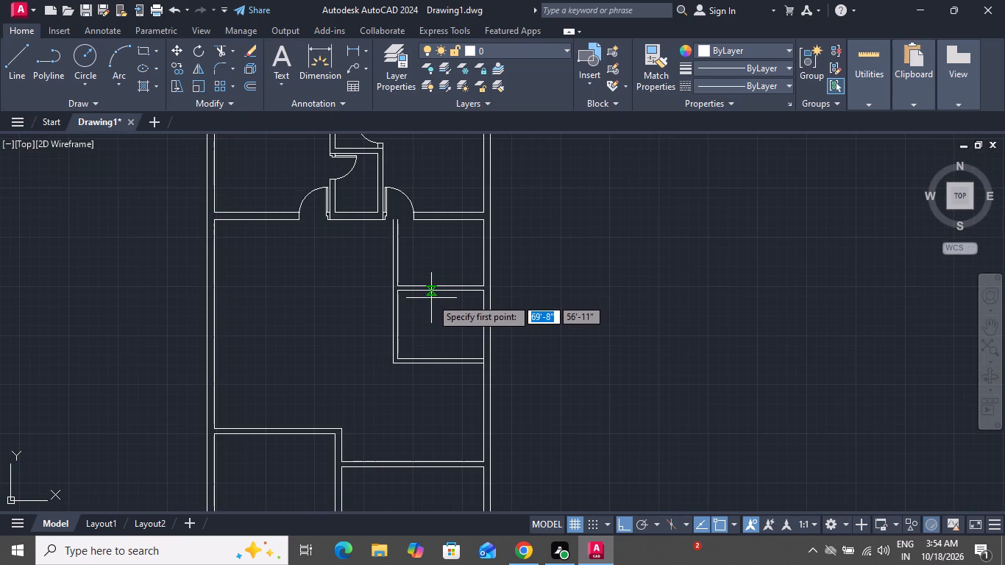
scroll(431, 298, down, 1)
scroll(430, 256, up, 2)
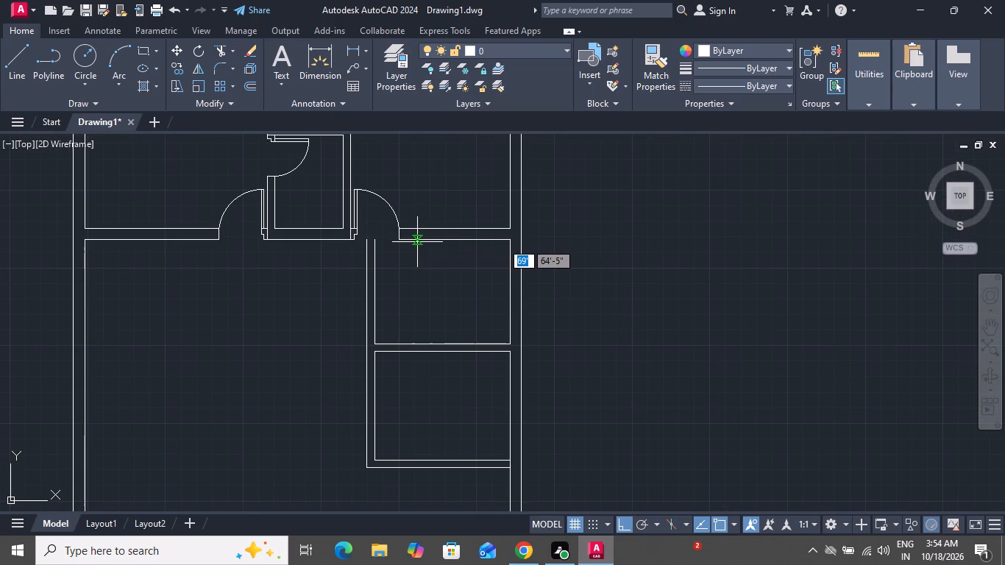
click(408, 240)
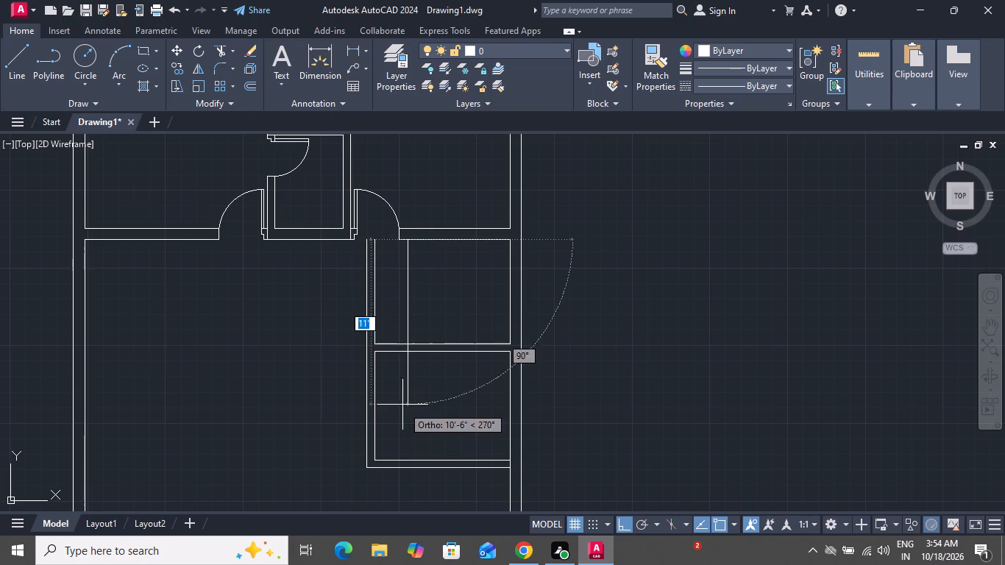
click(410, 466)
right_click(411, 463)
click(433, 325)
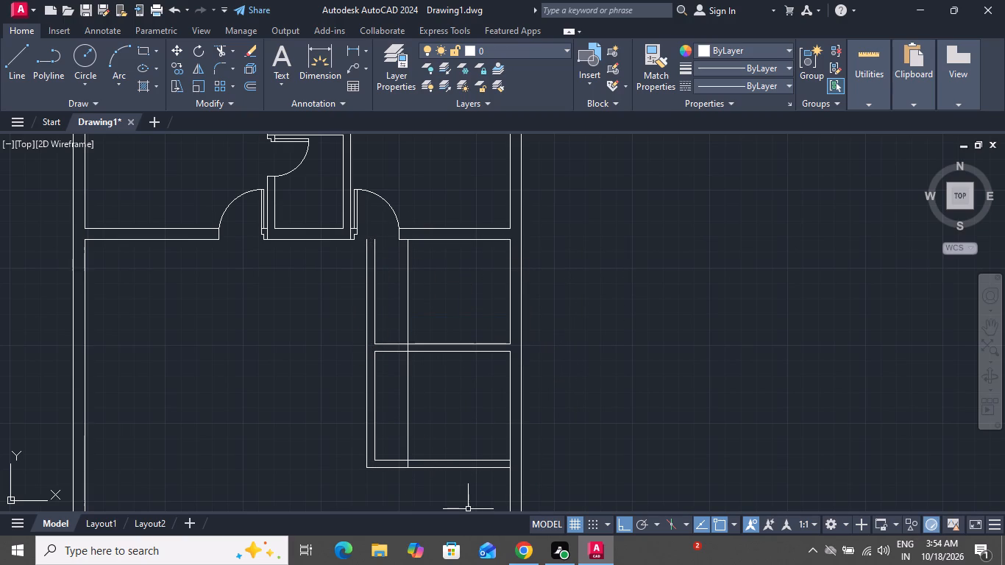
Offset the long vertical line through both small right-hand rooms by 6" to its left.
text(O 6)
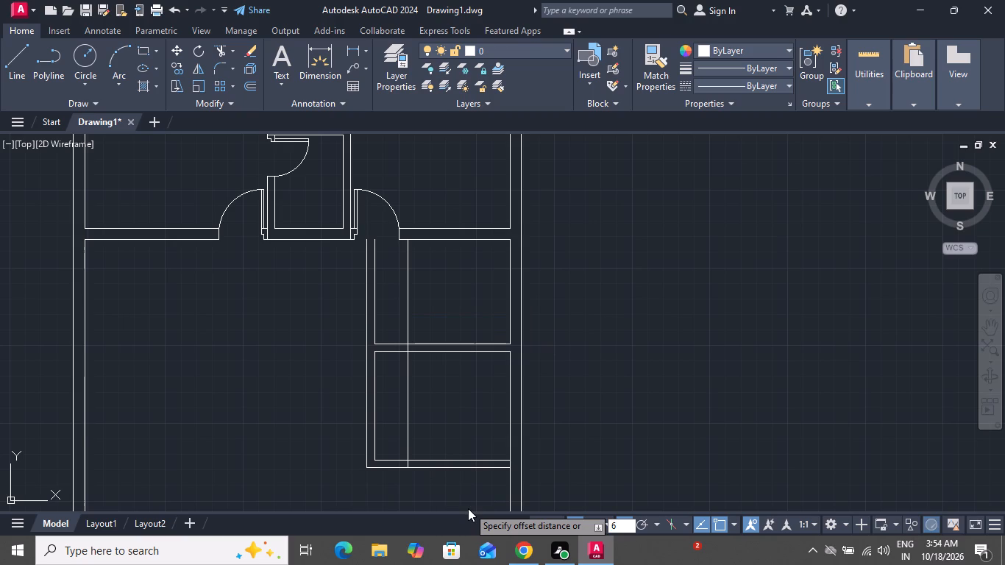
key(shift+quotedbl)
key(Return)
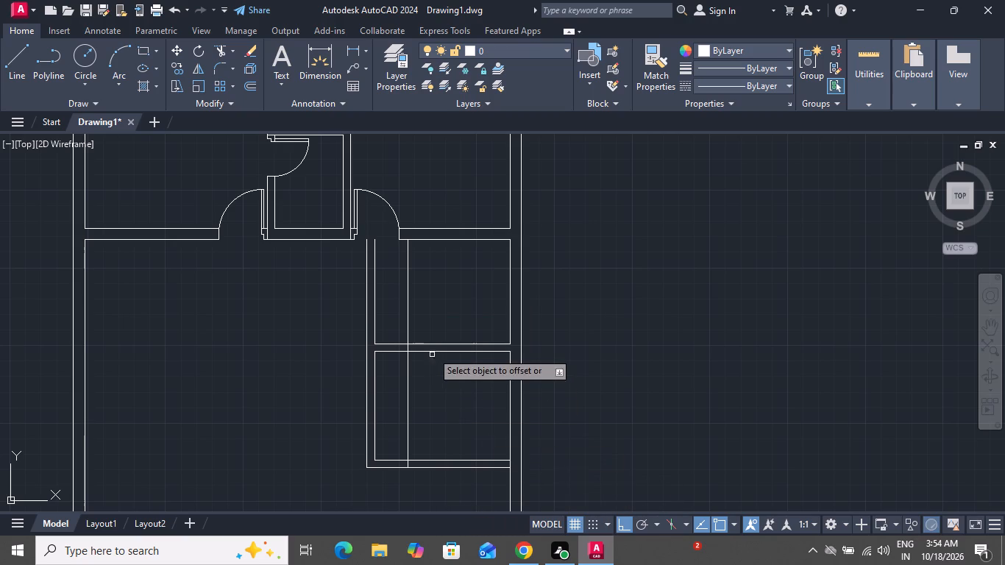
click(405, 321)
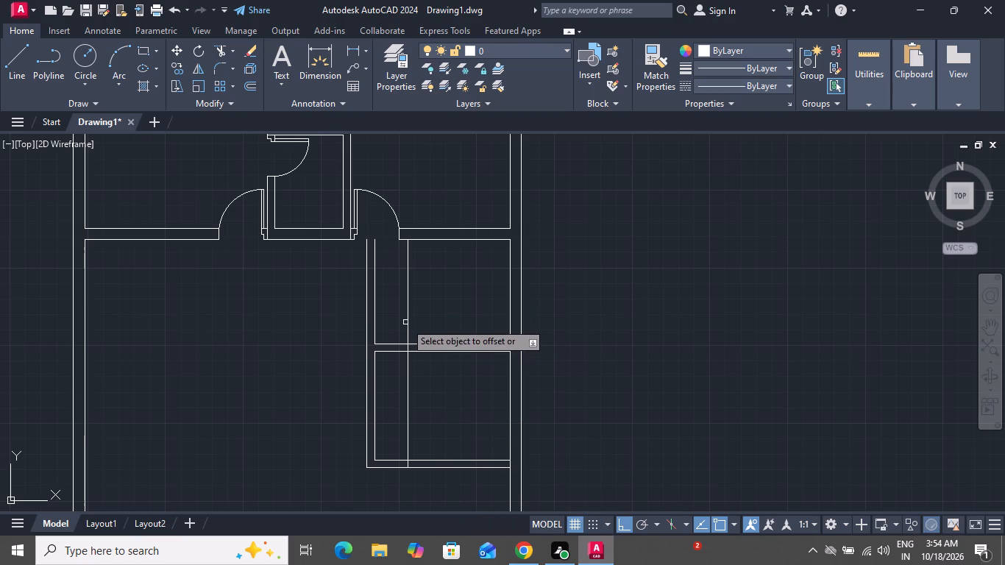
click(402, 324)
click(410, 321)
click(405, 324)
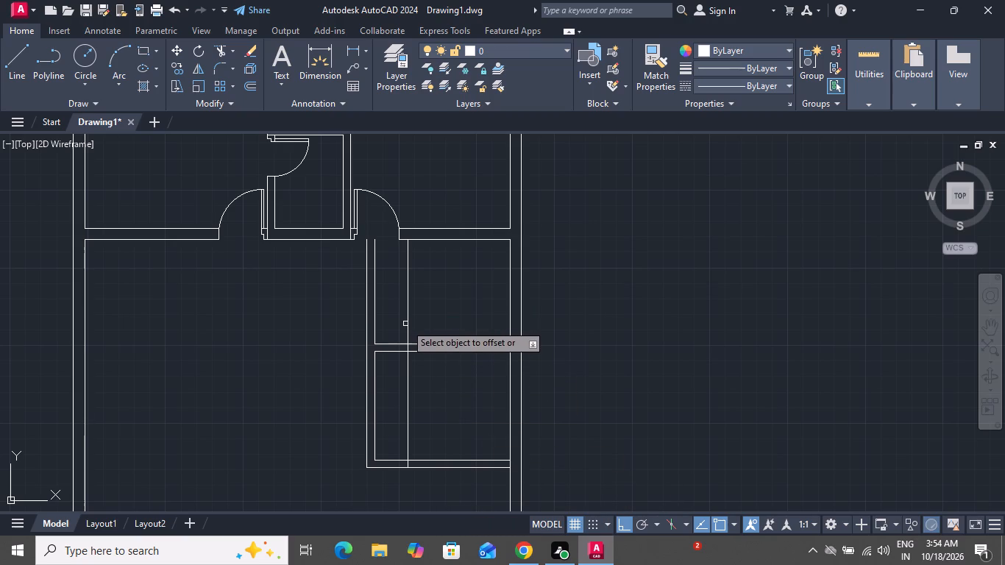
click(394, 322)
scroll(406, 255, up, 3)
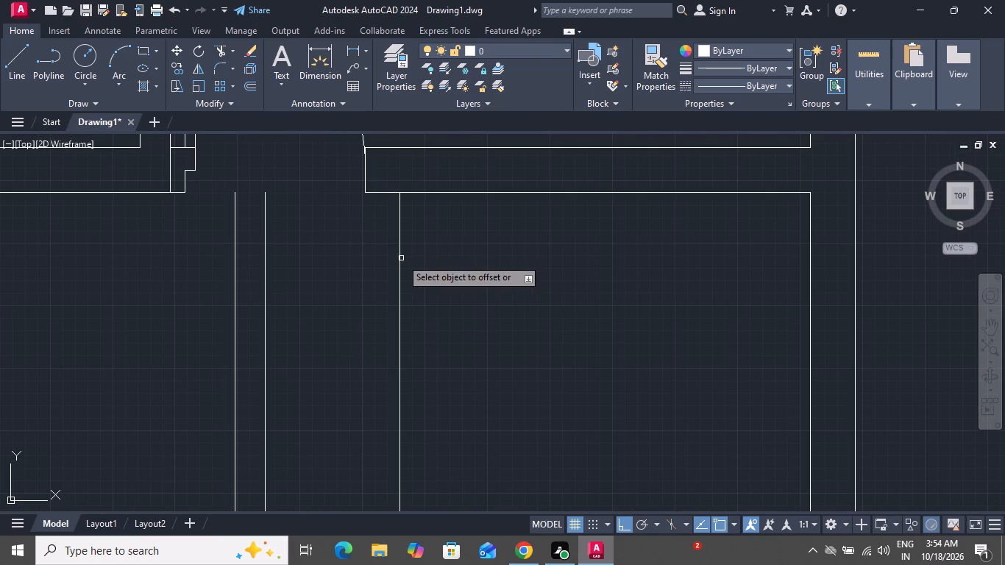
click(401, 258)
click(386, 269)
scroll(414, 270, down, 3)
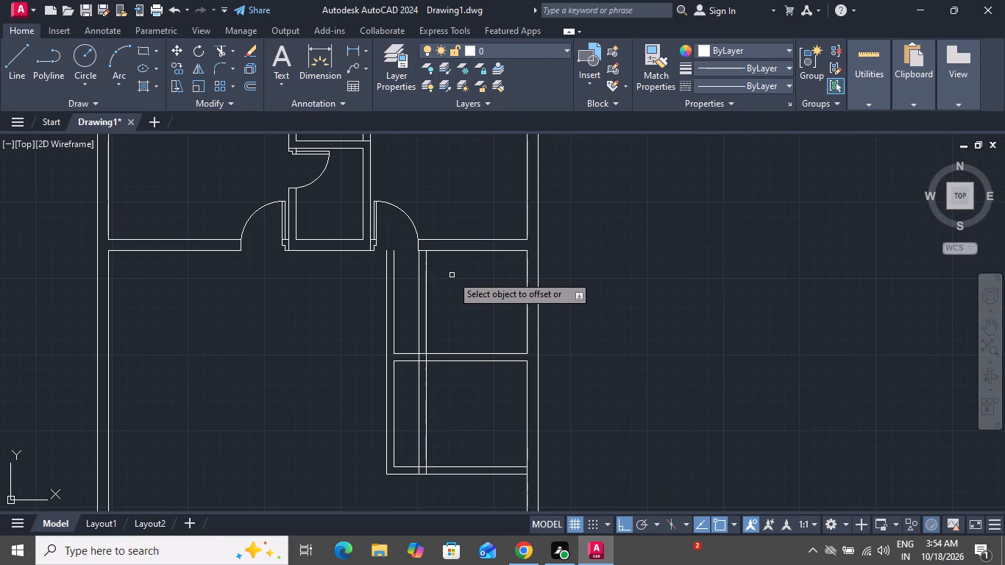
right_click(452, 275)
click(465, 306)
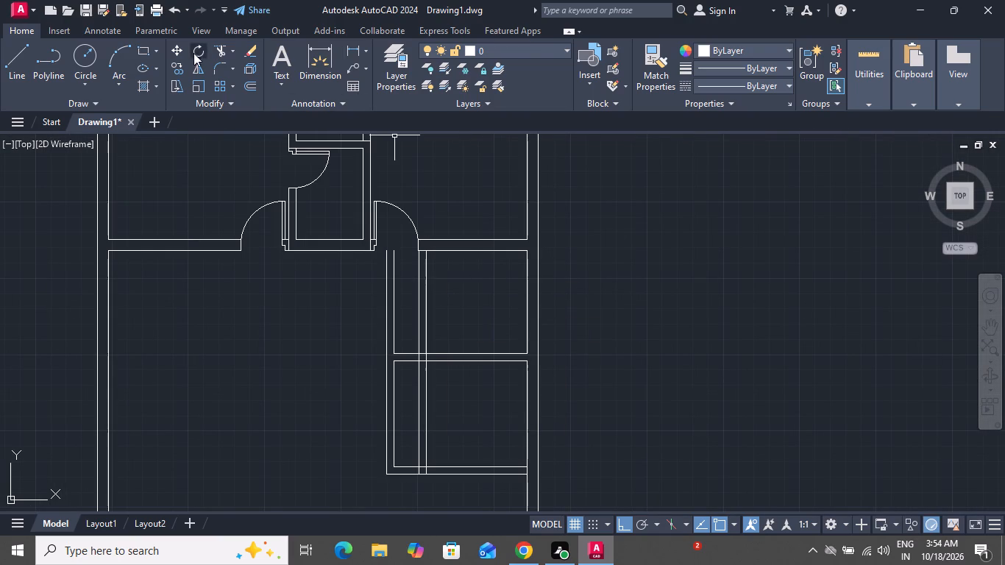
Trim away the old left wall's two vertical lines and the horizontal stubs left of the new 6" wall.
click(226, 49)
click(397, 307)
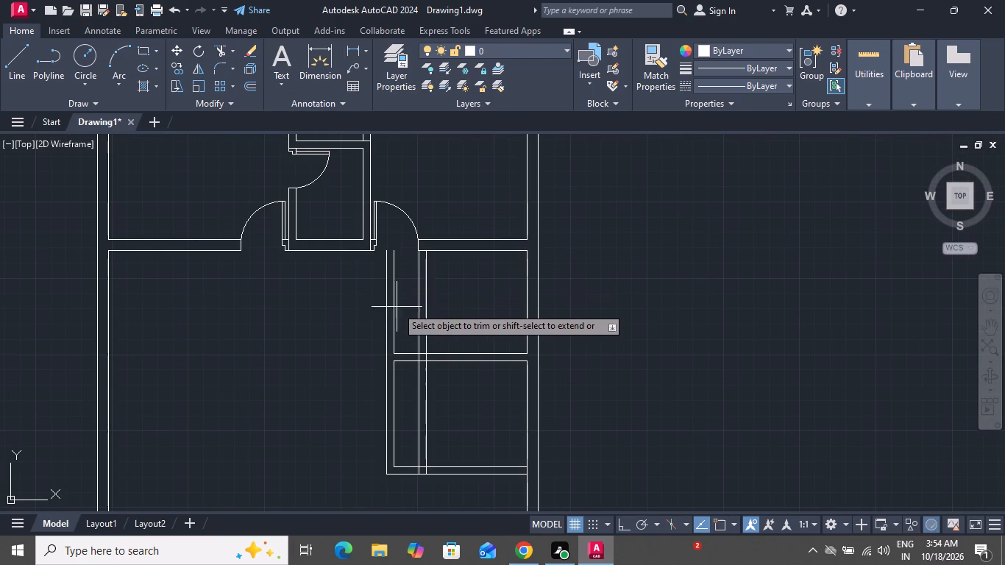
click(383, 378)
drag(411, 343, 413, 351)
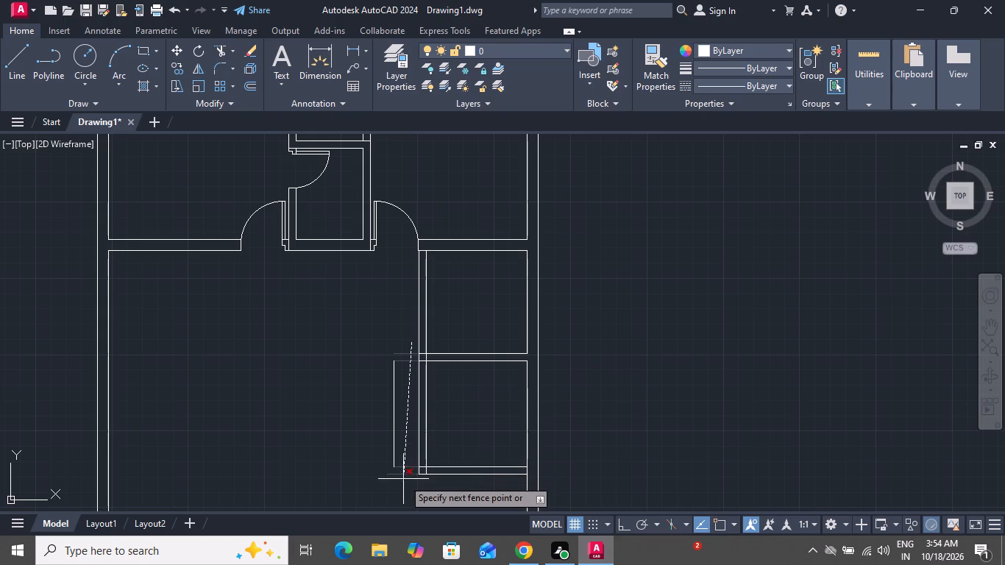
click(403, 479)
click(408, 447)
click(357, 435)
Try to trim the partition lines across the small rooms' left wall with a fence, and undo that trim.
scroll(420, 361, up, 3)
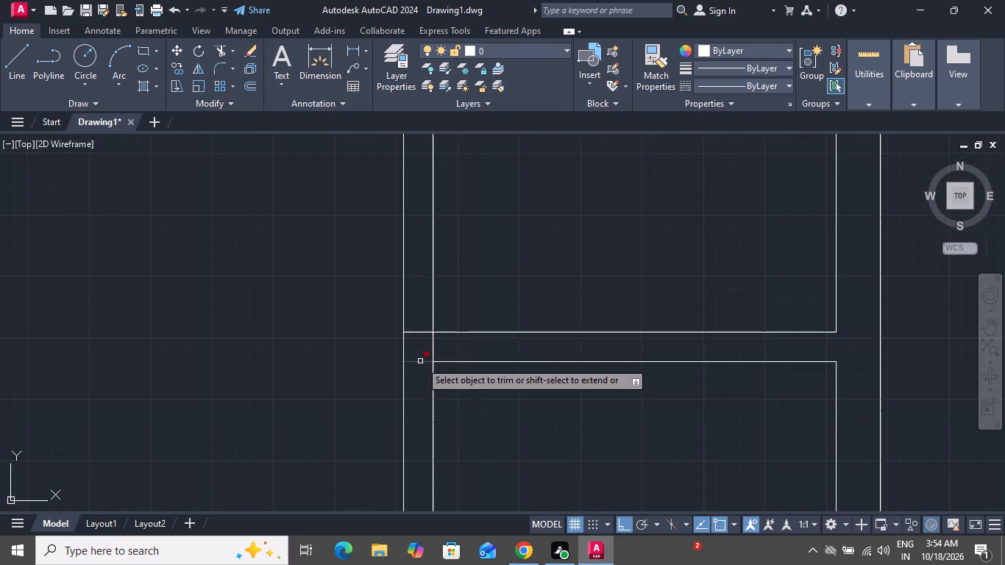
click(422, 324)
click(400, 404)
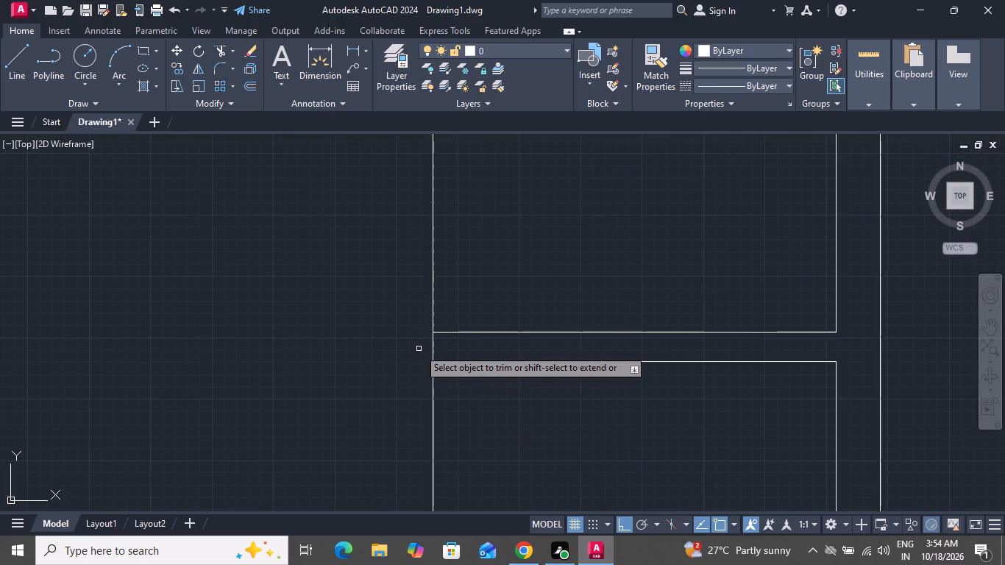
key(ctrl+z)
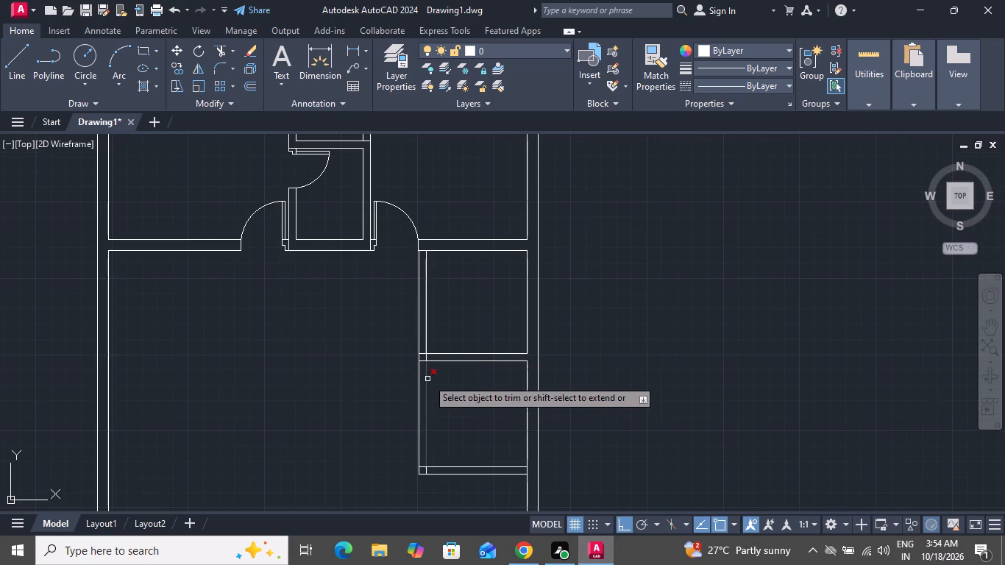
Trim the partition's line ends inside the left wall and the wall's inner line between the two partition lines.
scroll(427, 376, up, 2)
scroll(427, 376, down, 1)
scroll(415, 331, up, 1)
scroll(415, 331, down, 1)
scroll(414, 340, up, 3)
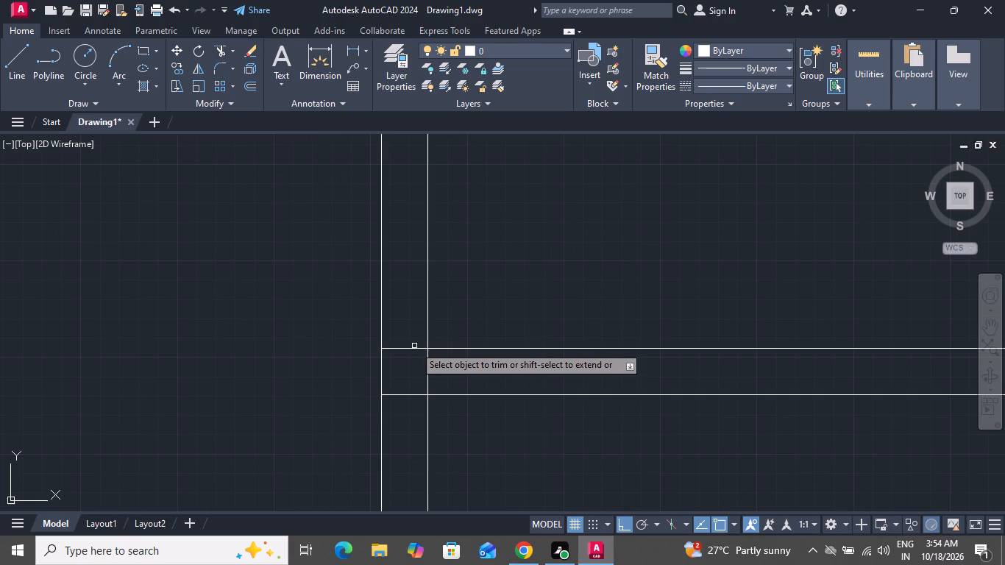
click(414, 344)
click(410, 422)
drag(423, 377, 440, 371)
click(449, 371)
scroll(454, 358, down, 2)
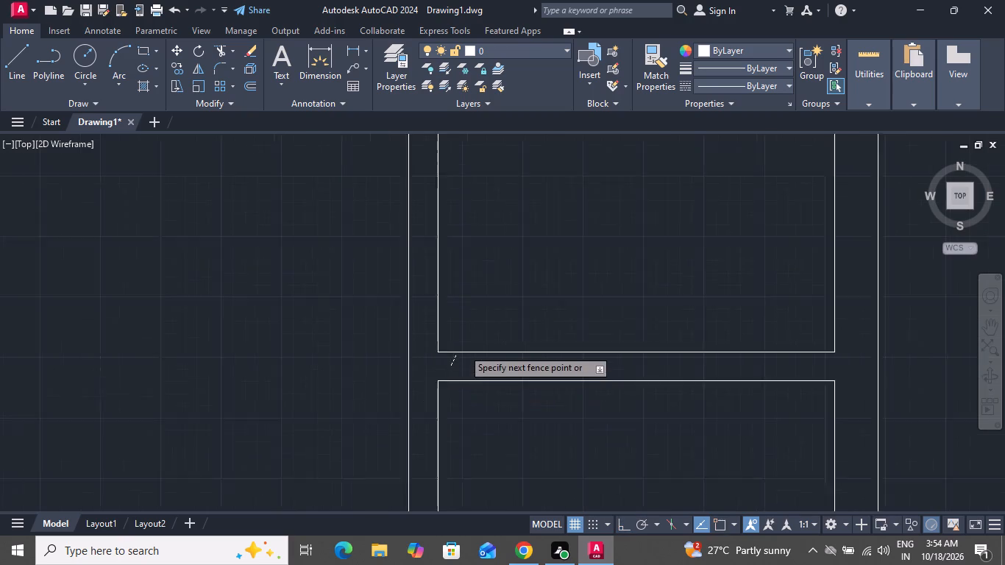
scroll(464, 349, down, 2)
scroll(508, 324, up, 1)
click(523, 356)
Trim the overlapping inner wall lines at the lower-left corner of the lower small right-hand room.
scroll(585, 466, down, 2)
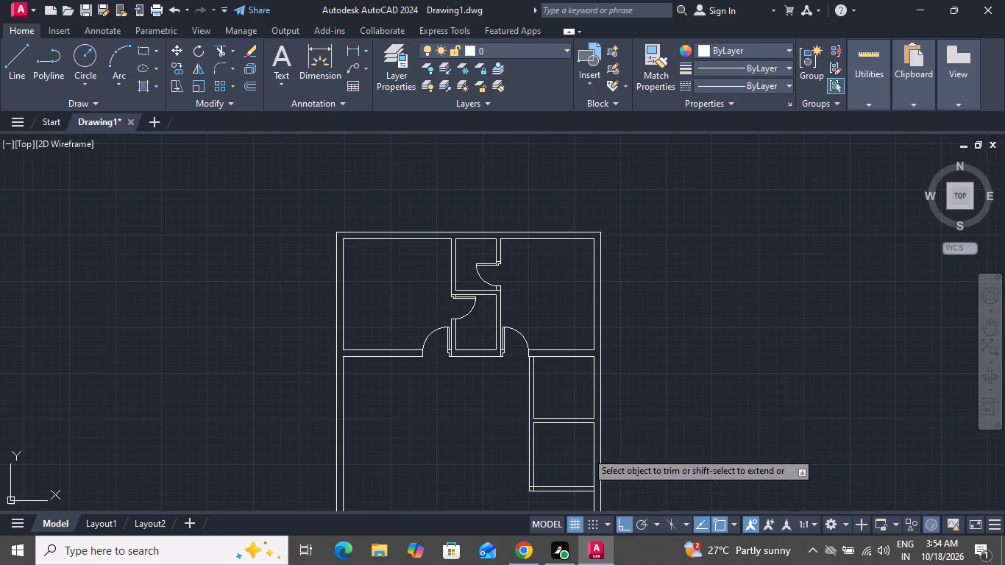
scroll(484, 504, down, 1)
scroll(499, 505, up, 3)
scroll(535, 483, down, 1)
scroll(528, 486, up, 3)
scroll(528, 486, down, 1)
scroll(522, 493, up, 1)
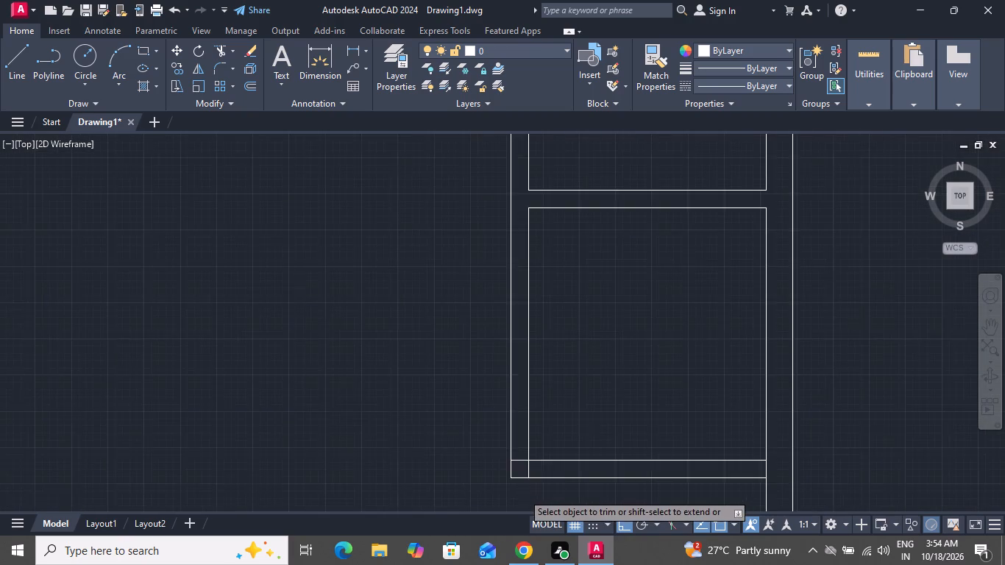
scroll(522, 493, up, 1)
click(521, 417)
click(544, 438)
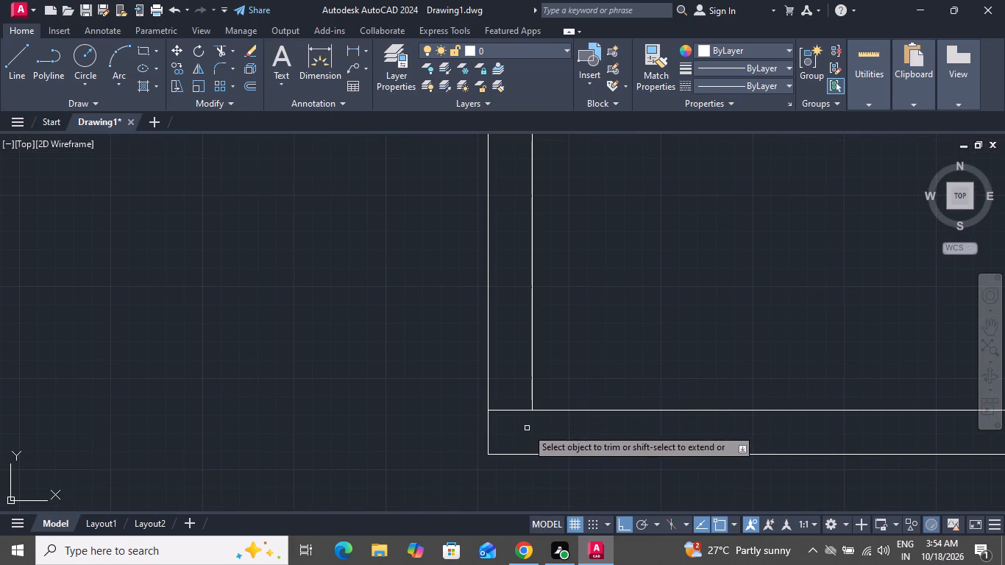
click(527, 428)
click(516, 387)
right_click(507, 415)
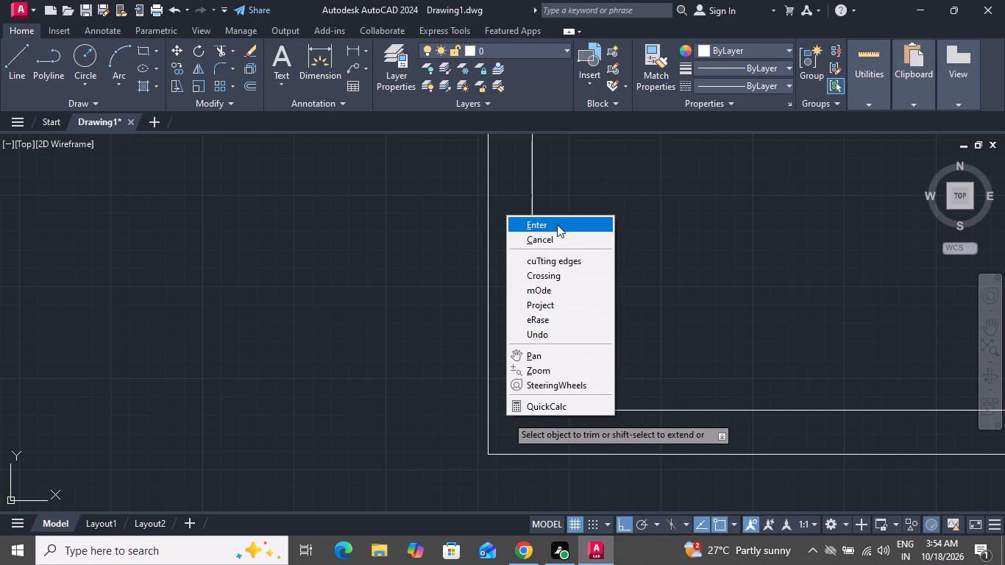
click(557, 224)
Trim the right outer wall's inner line between the two lines of the lower small room's bottom wall.
scroll(536, 352, down, 4)
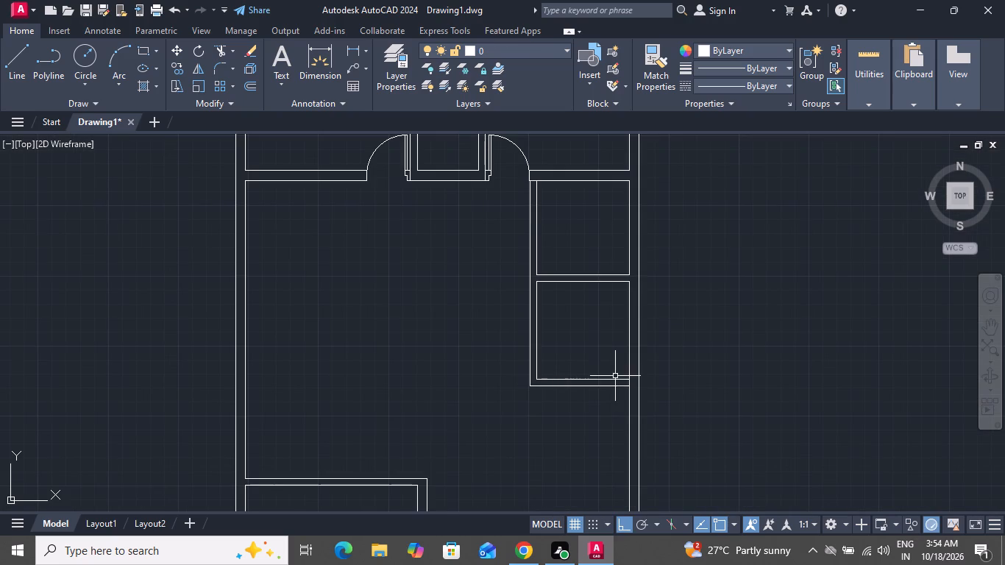
scroll(514, 249, up, 1)
click(217, 41)
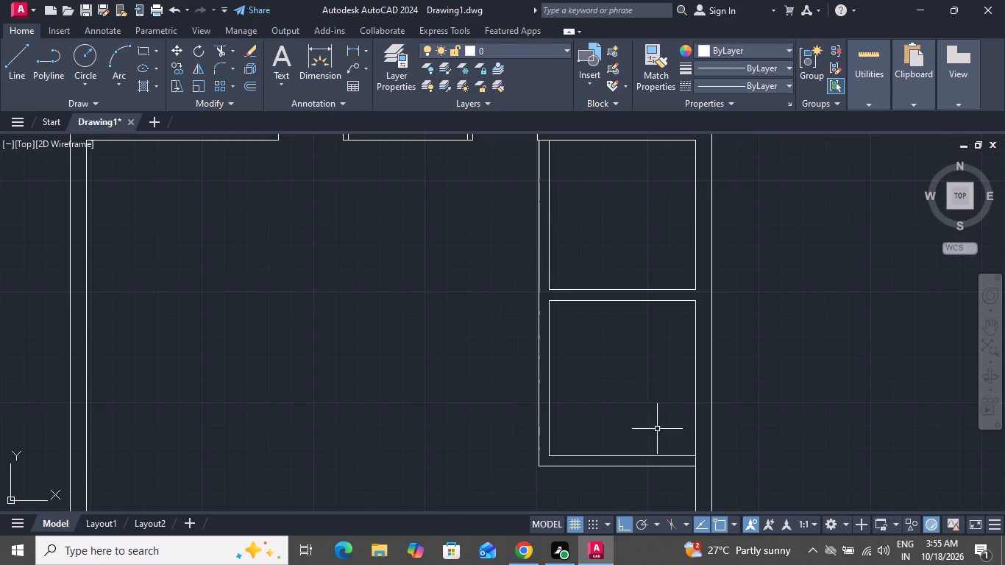
click(221, 57)
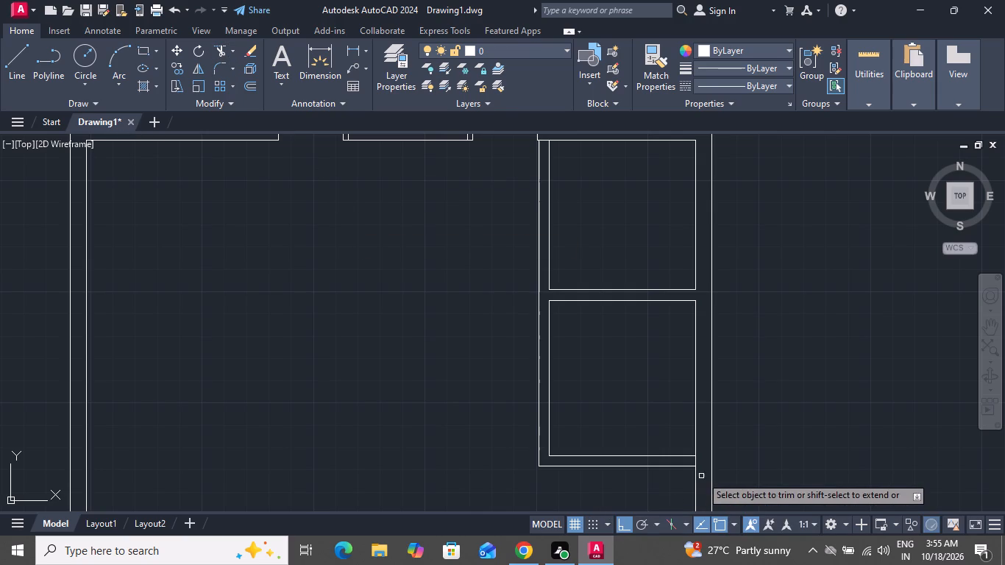
click(694, 459)
right_click(720, 465)
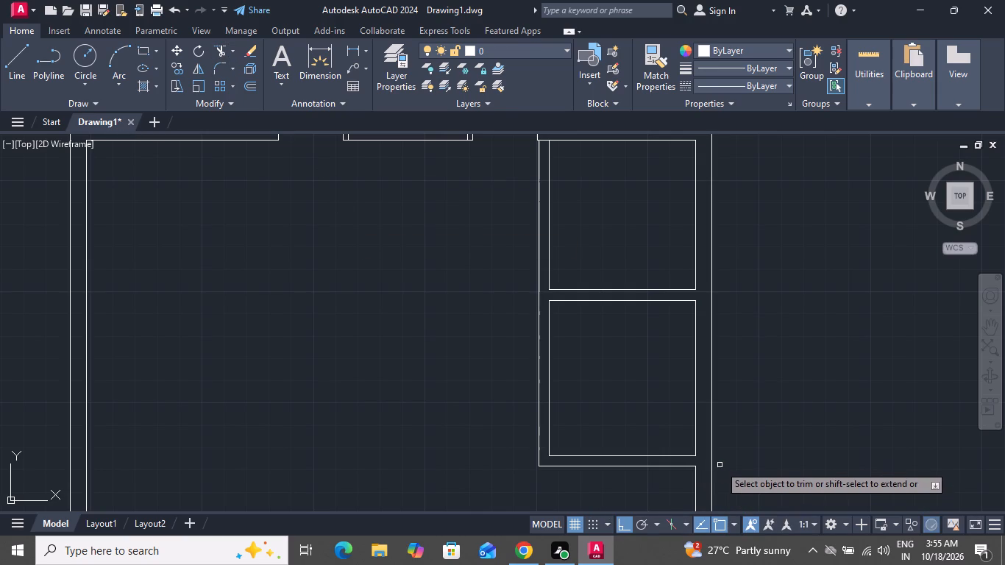
click(739, 285)
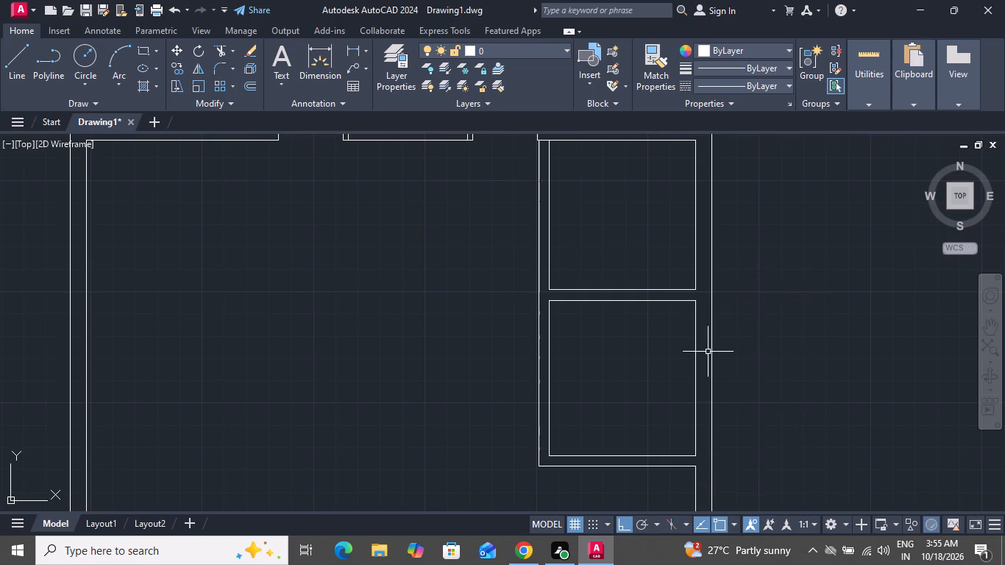
Draw a 6" horizontal line across the left wall from the upper small room's lower-left inner corner to the wall's outer line.
scroll(707, 354, down, 2)
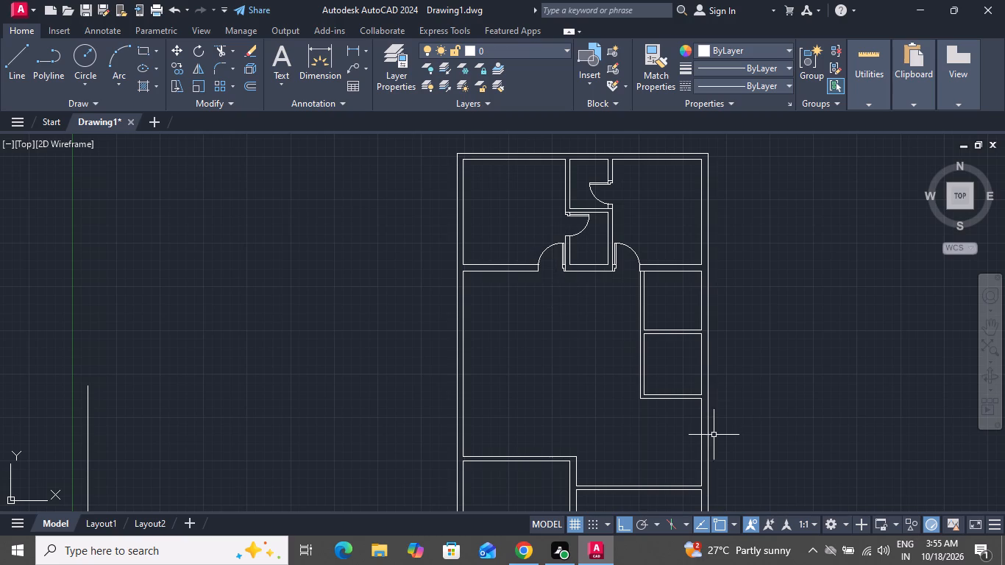
scroll(682, 405, up, 1)
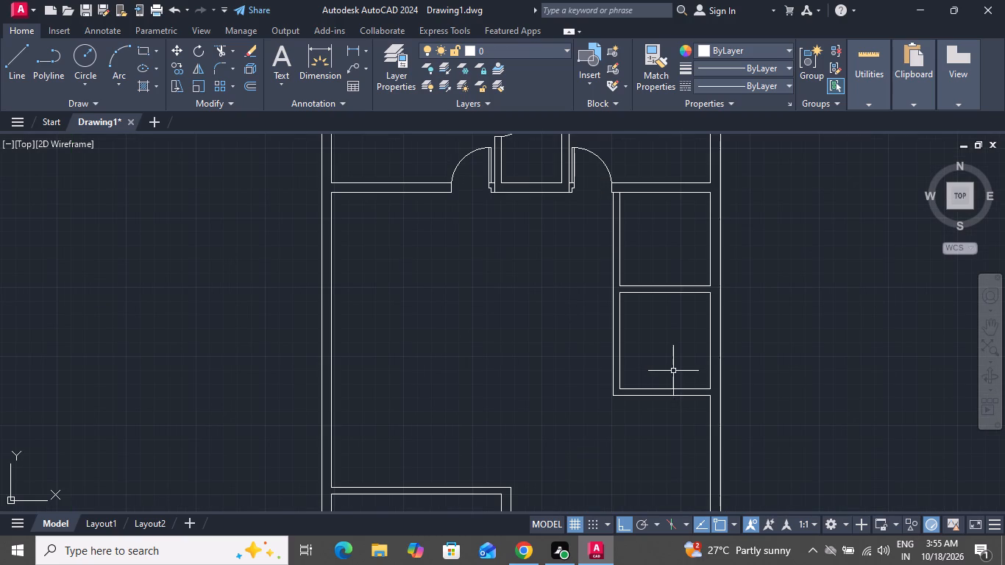
click(13, 64)
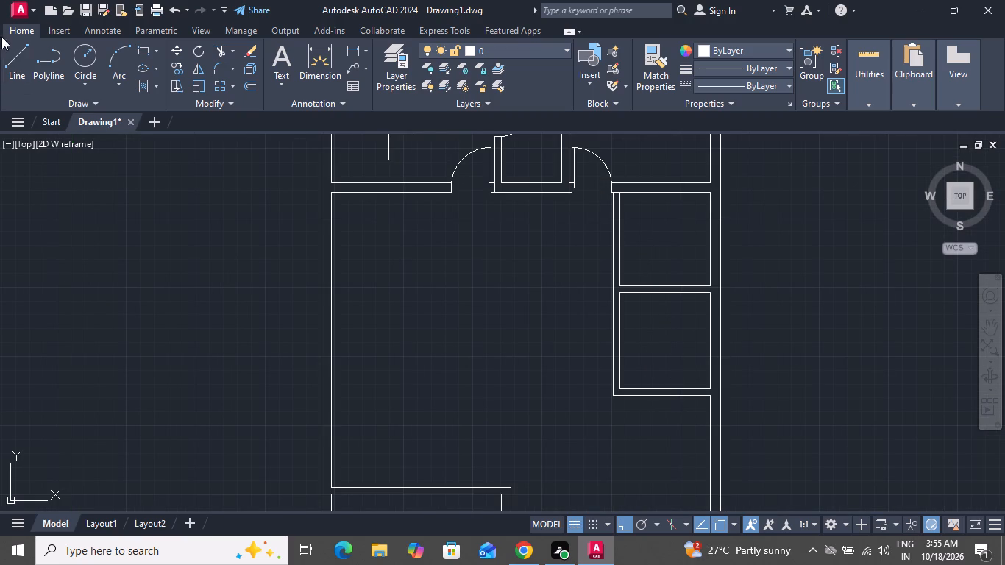
scroll(636, 282, up, 2)
scroll(576, 282, up, 2)
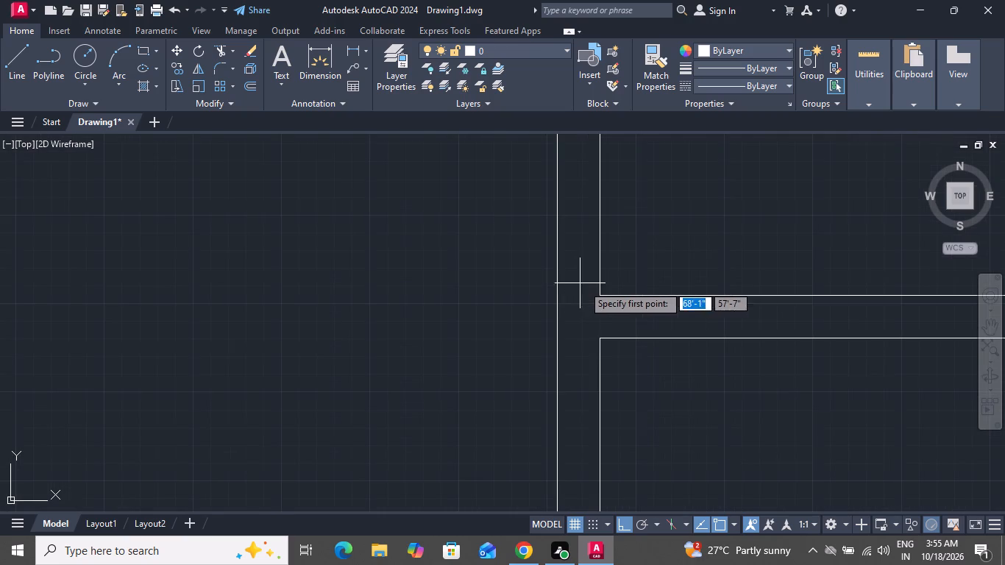
click(600, 298)
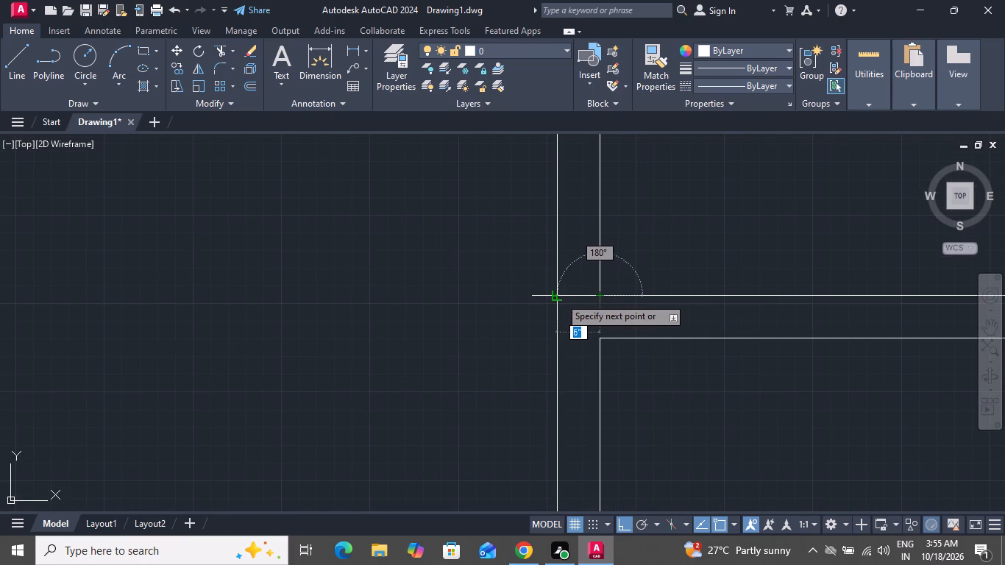
click(559, 297)
right_click(559, 297)
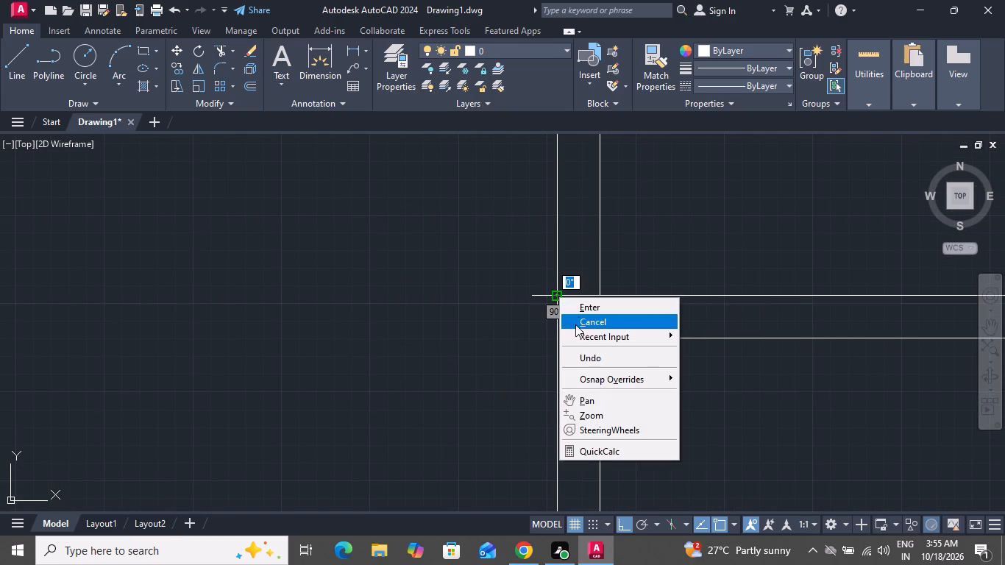
click(578, 316)
Offset the 6" line across the upper small room's left wall 3" upward for the lower door jamb.
scroll(528, 564, down, 6)
scroll(450, 401, up, 1)
scroll(450, 401, down, 1)
scroll(450, 401, up, 1)
scroll(454, 421, down, 1)
scroll(454, 422, up, 1)
scroll(454, 422, down, 1)
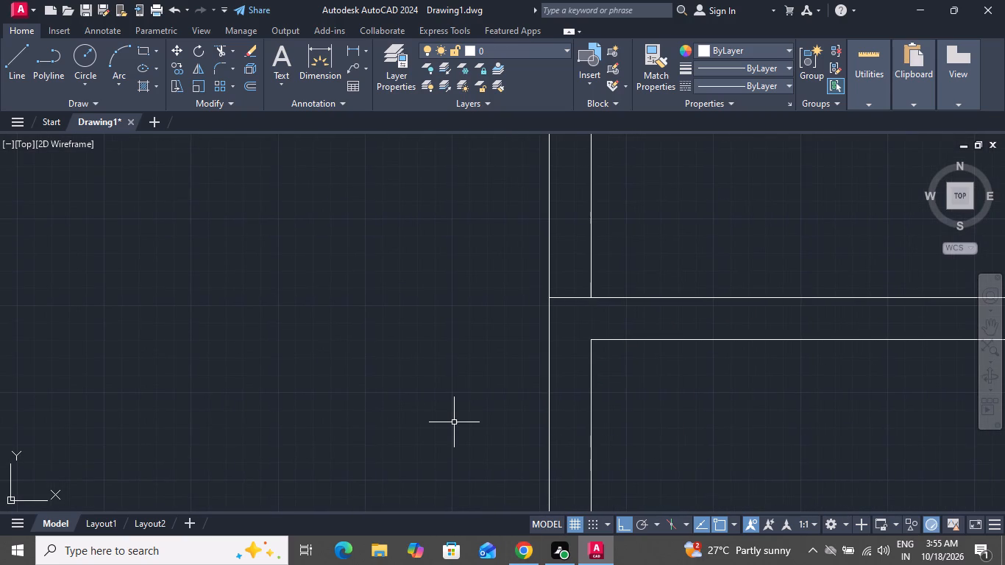
scroll(454, 423, up, 1)
scroll(454, 423, down, 1)
scroll(454, 423, up, 1)
scroll(454, 428, down, 3)
text(O 3)
key(shift+quotedbl)
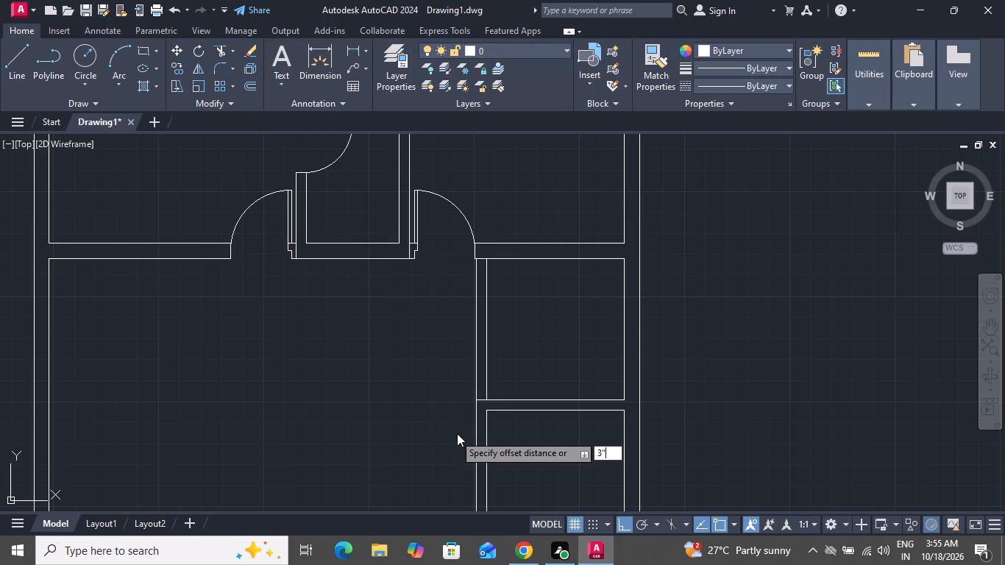
key(Return)
scroll(502, 411, up, 2)
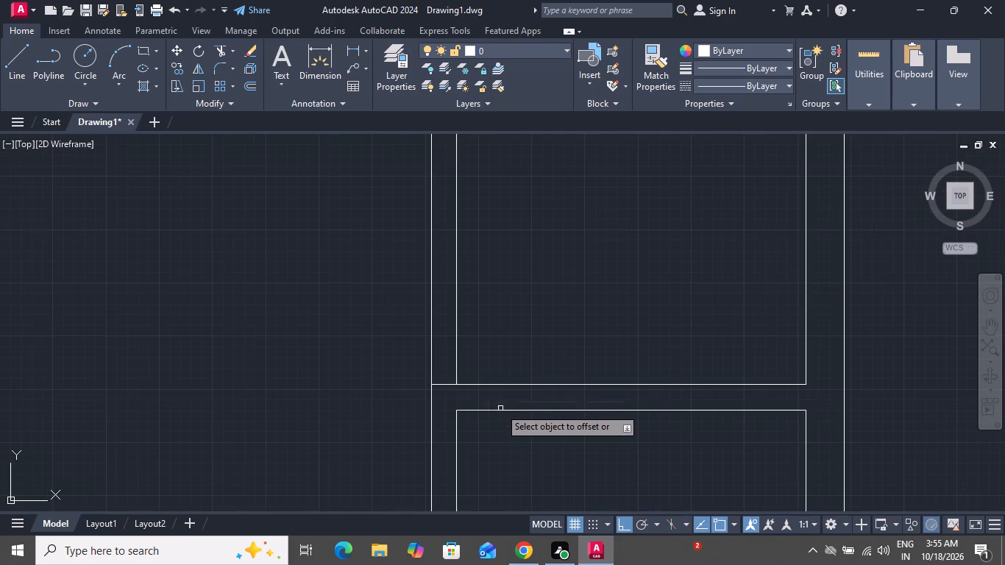
click(451, 385)
click(454, 352)
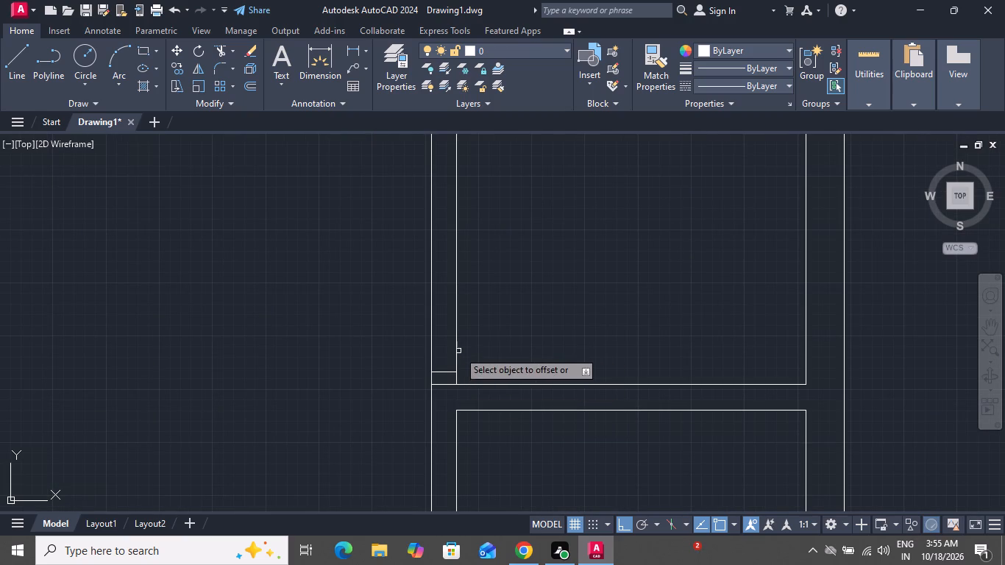
right_click(472, 354)
click(499, 376)
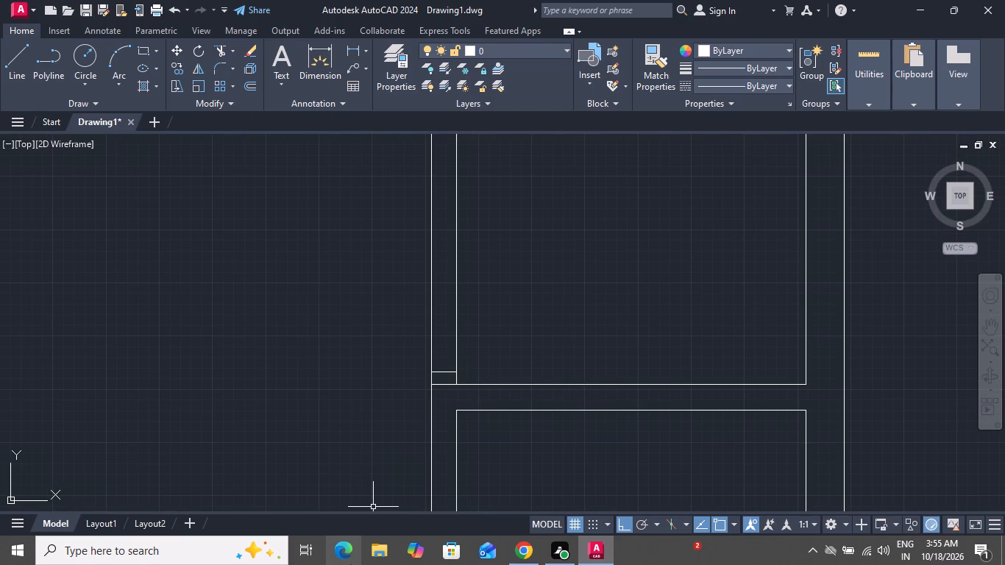
Offset the lower door jamb line across the upper small room's left wall 2'6" upward for the upper jamb.
text(O)
key(space)
key(2)
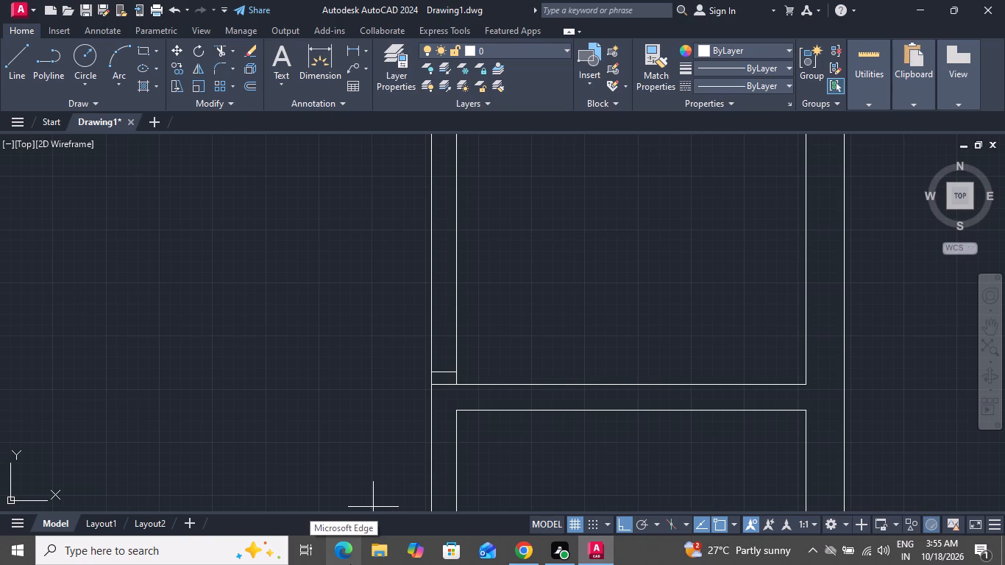
key(apostrophe)
key(6)
key(shift+quotedbl)
key(Return)
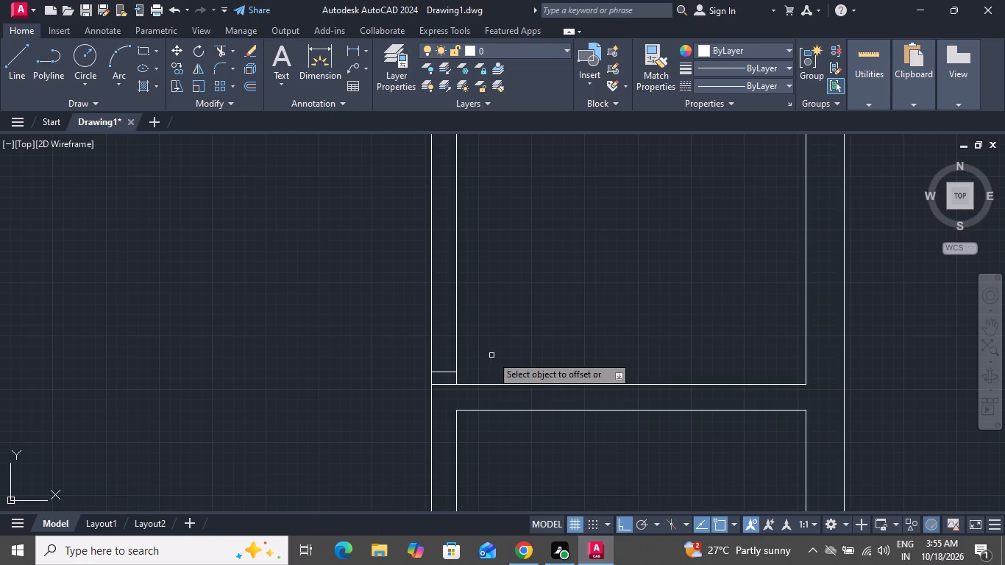
click(450, 371)
click(459, 332)
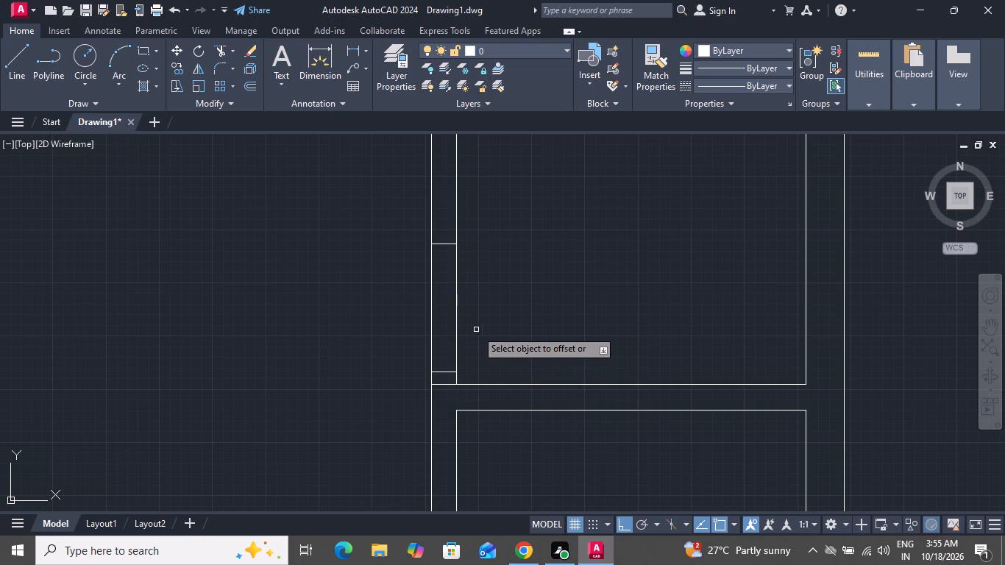
right_click(483, 329)
click(512, 348)
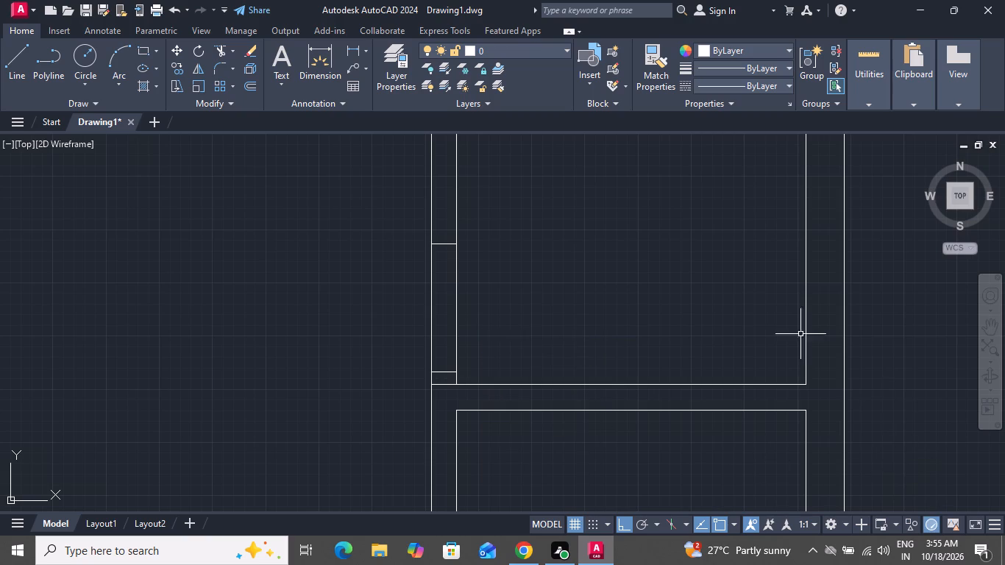
Draw a 2'6" horizontal door leaf line from the lower jamb line's midpoint into the upper small room.
click(23, 65)
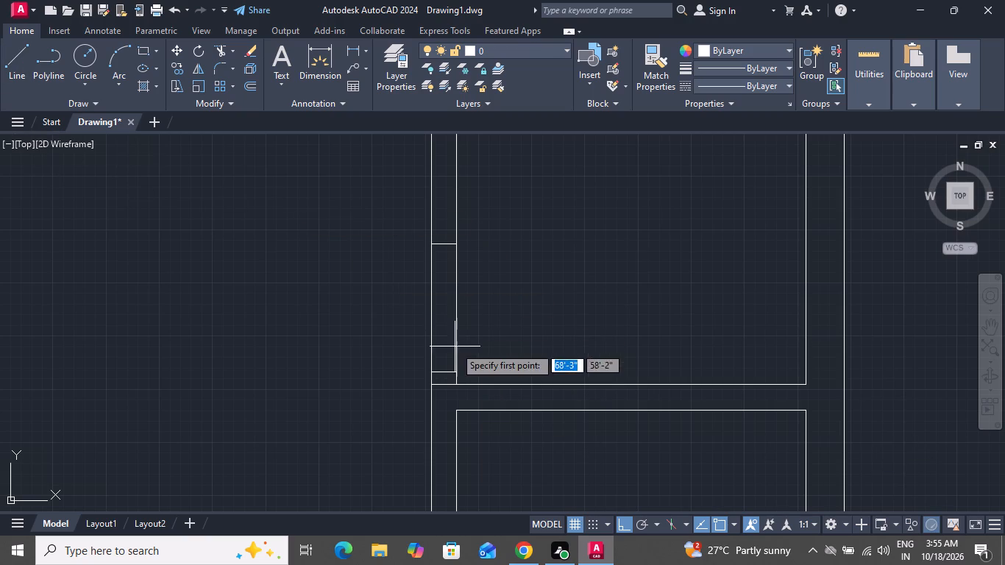
click(445, 370)
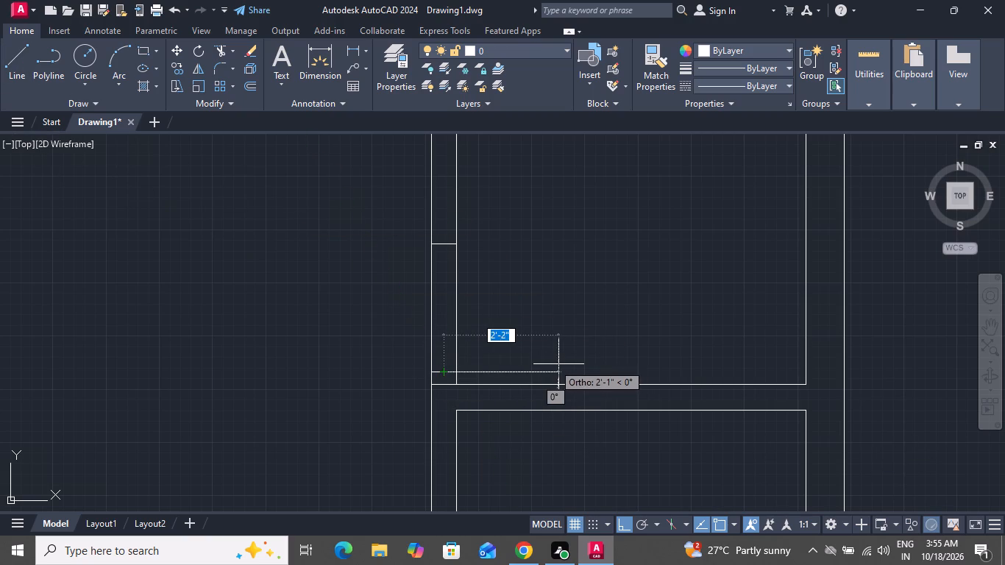
key(2)
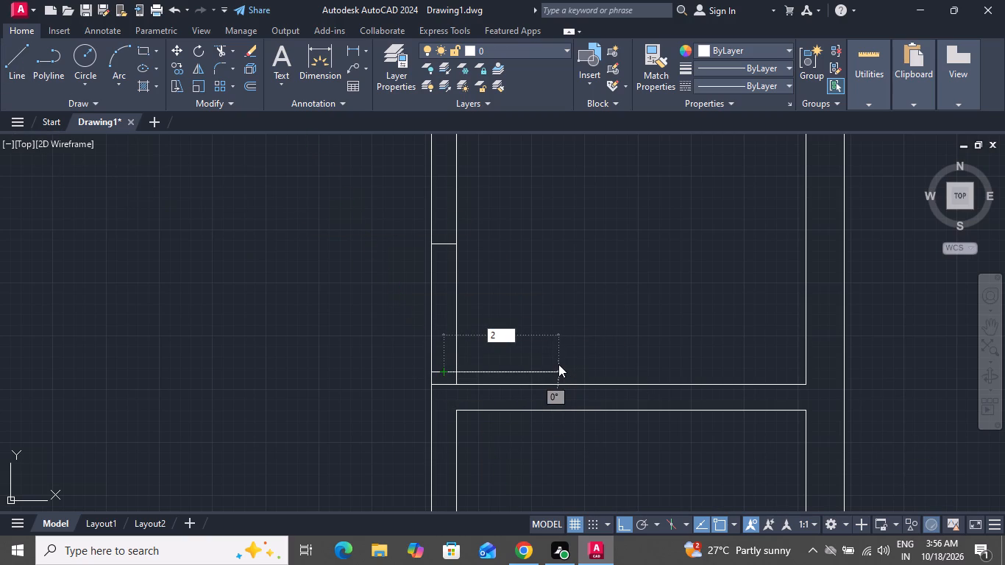
key(apostrophe)
key(6)
key(shift+quotedbl)
key(Return)
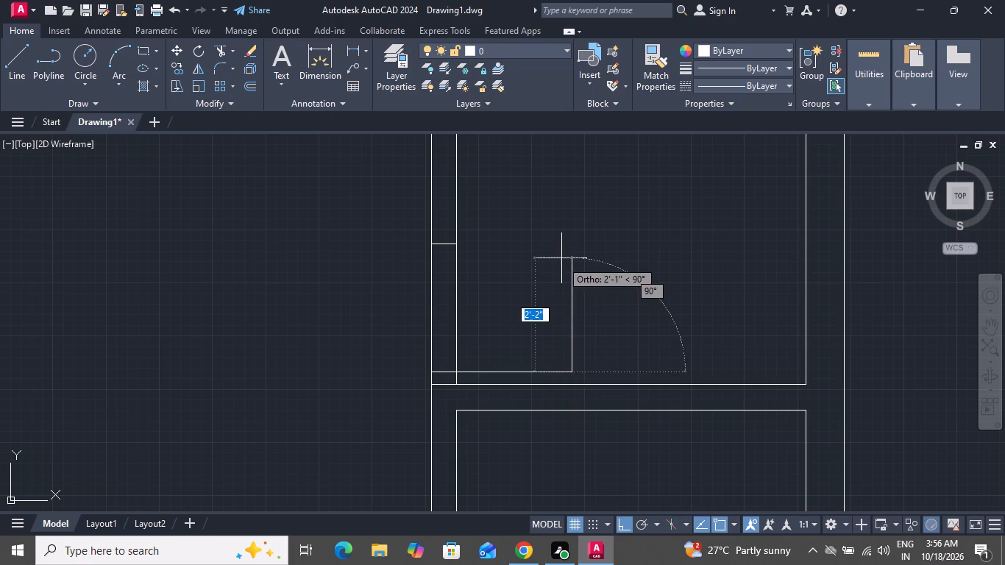
right_click(561, 256)
click(583, 280)
Offset the upper small room's door leaf line 2" upward to give the leaf its thickness.
text(O)
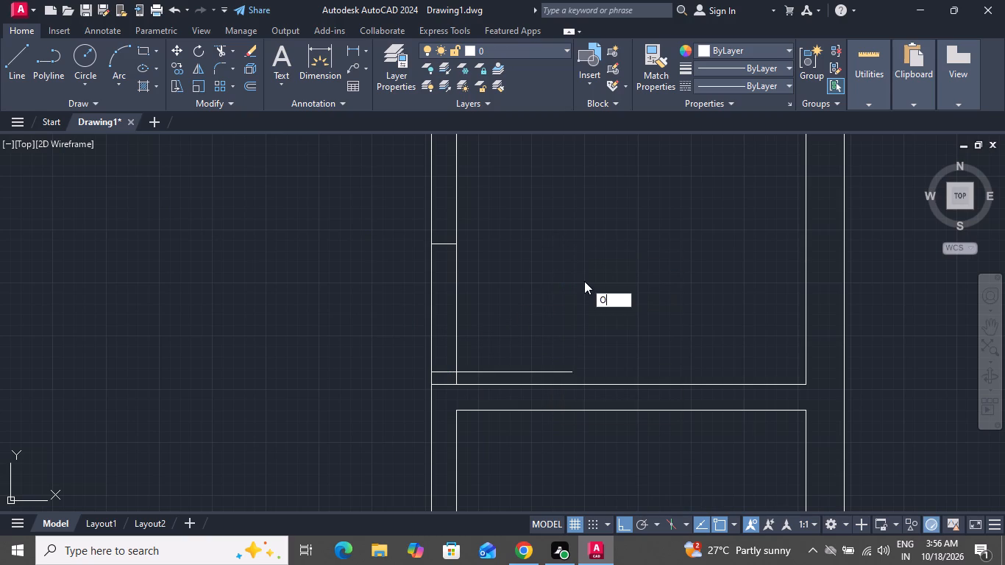
key(space)
key(2)
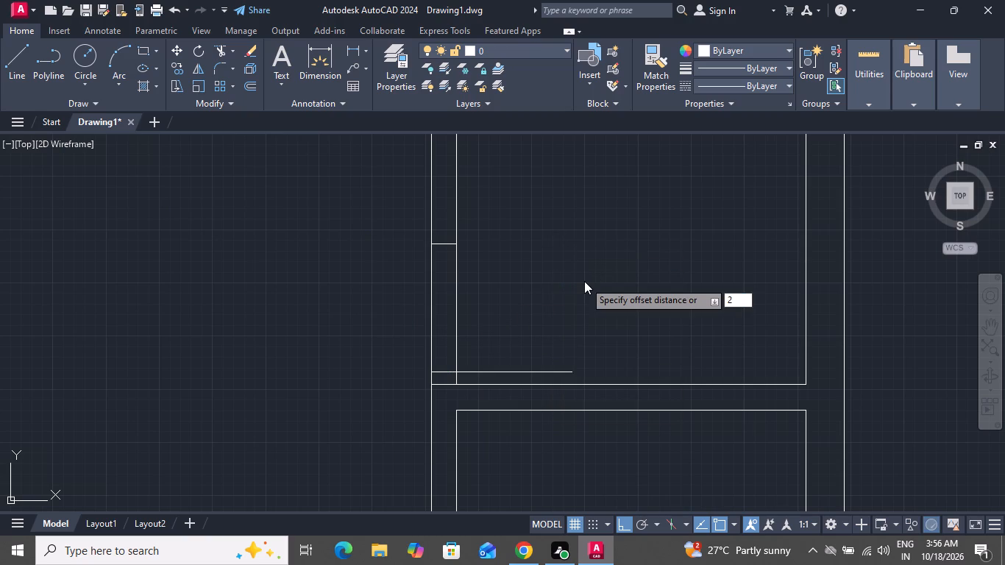
key(shift+quotedbl)
key(Return)
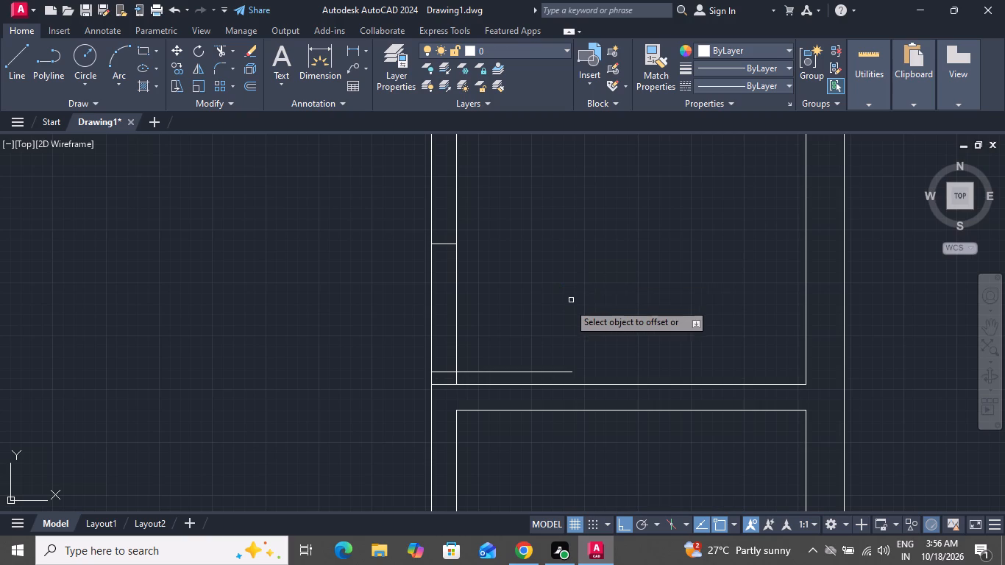
click(512, 371)
click(517, 347)
right_click(517, 347)
click(544, 365)
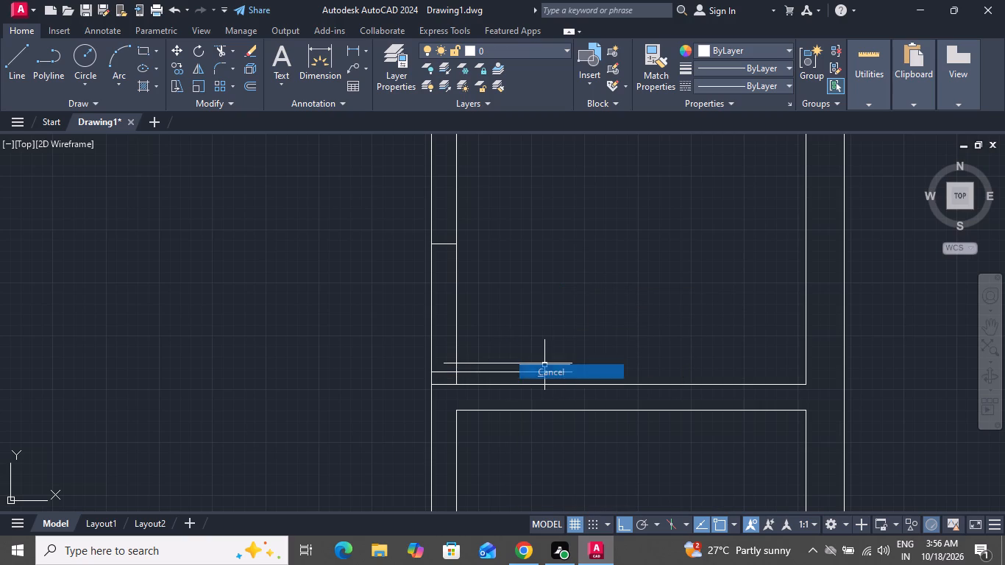
Draw the door swing as a three-point arc from the upper jamb's midpoint through the leaf's upper free corner to its lower free corner.
key(a)
key(space)
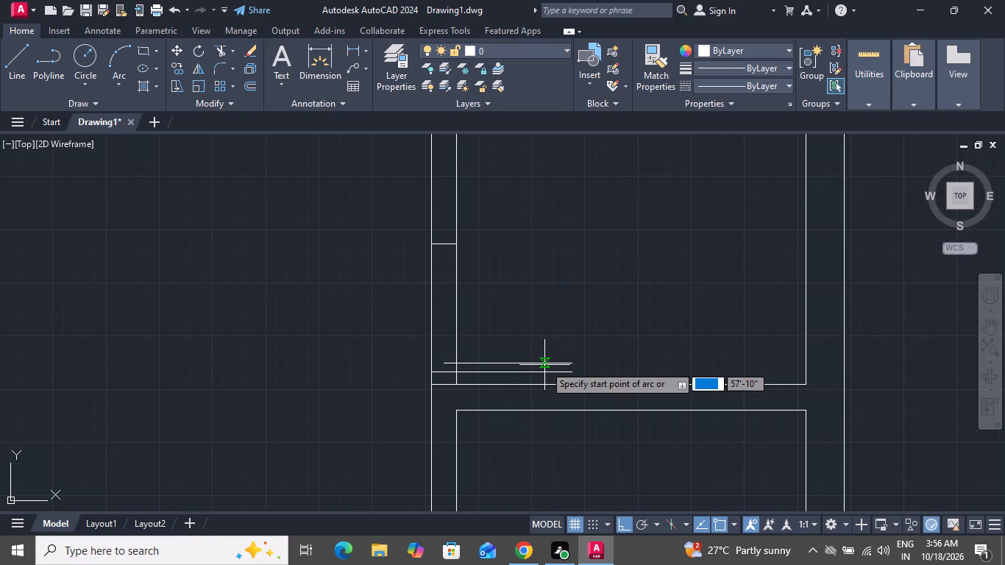
click(443, 241)
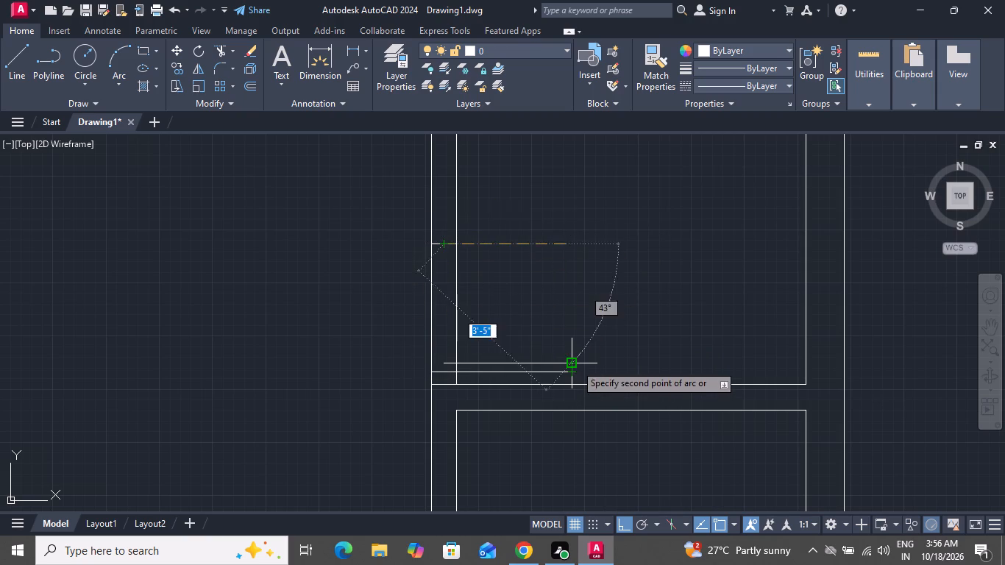
click(575, 364)
click(573, 374)
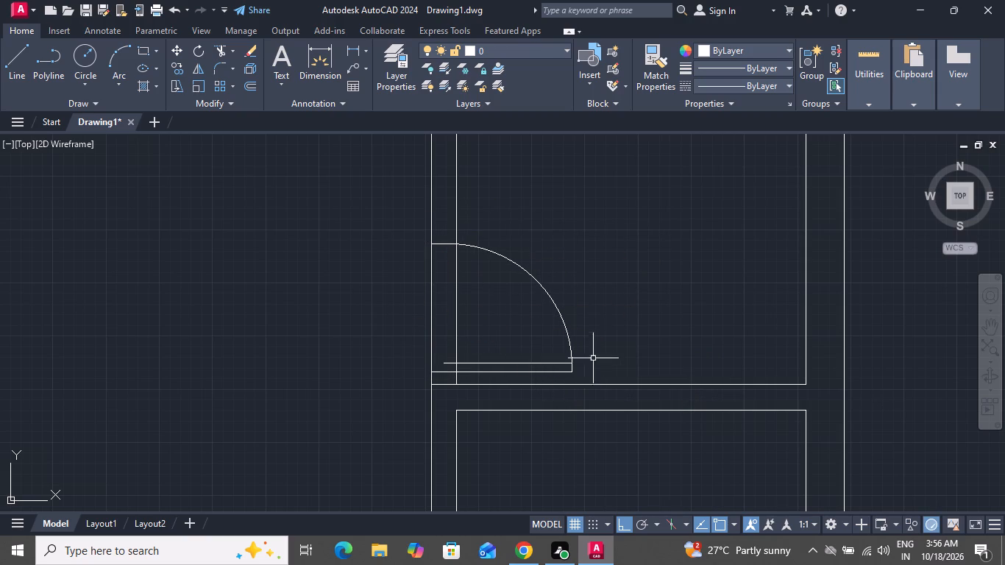
Close the door leaf's hinge end with a short vertical line between its two long edges.
scroll(604, 341, down, 1)
click(10, 63)
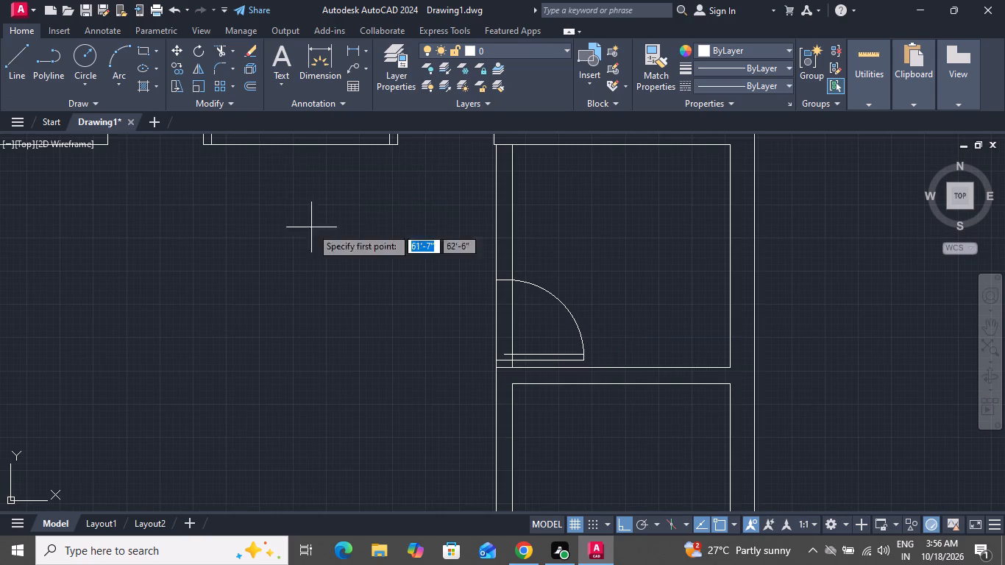
scroll(516, 357, up, 3)
click(456, 345)
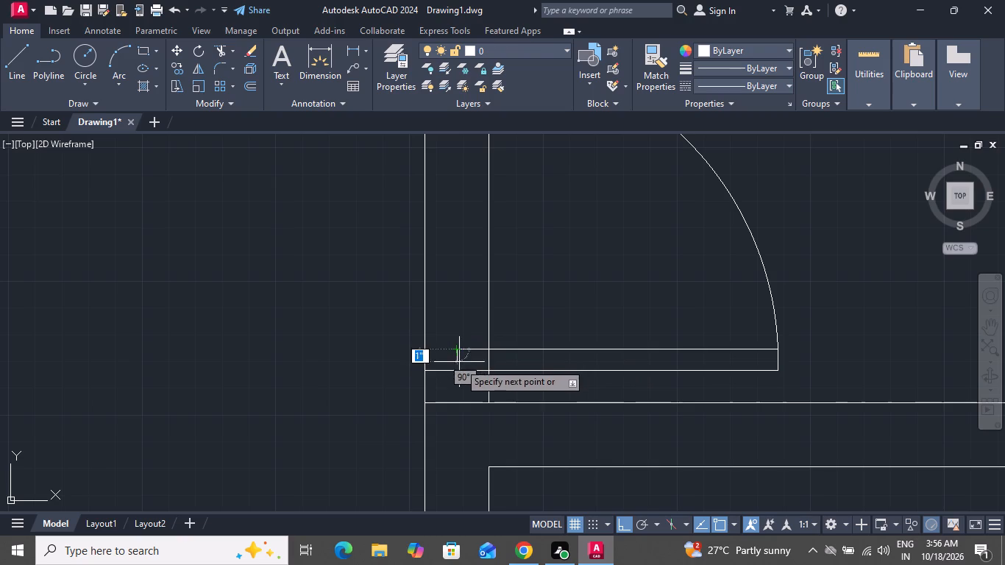
click(455, 368)
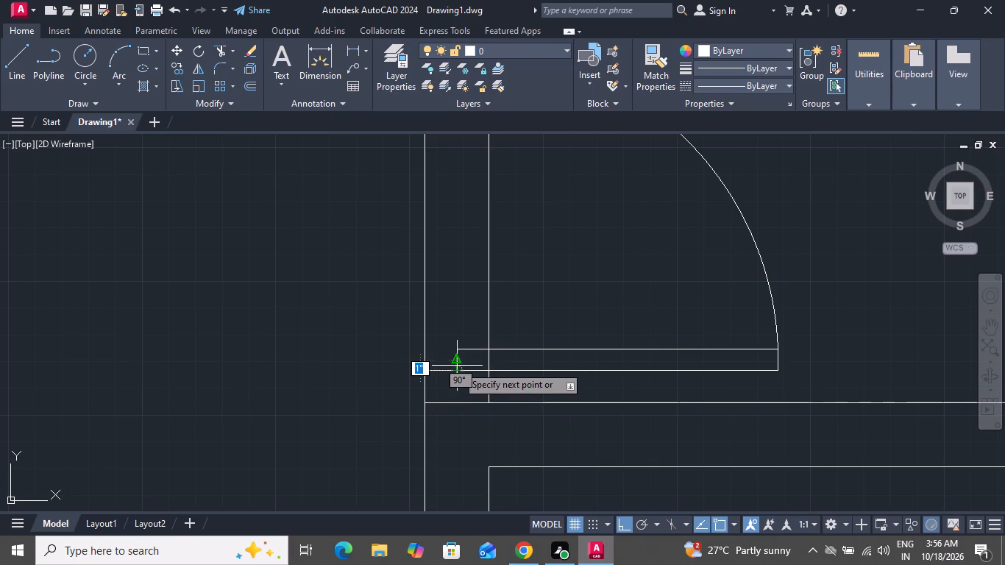
right_click(457, 366)
click(480, 382)
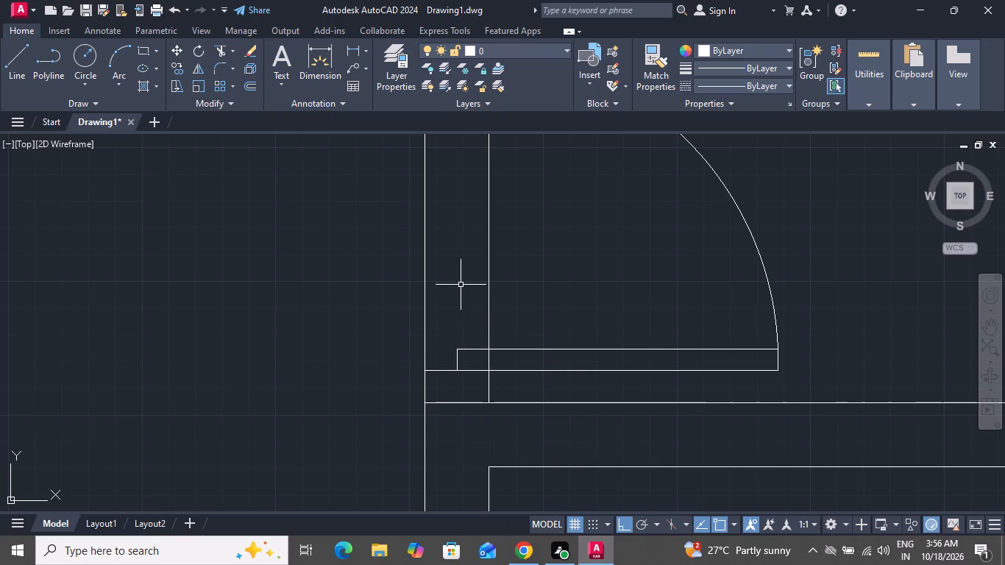
Trim the leaf's lower line between the hinge end and the left wall's inner line.
click(213, 47)
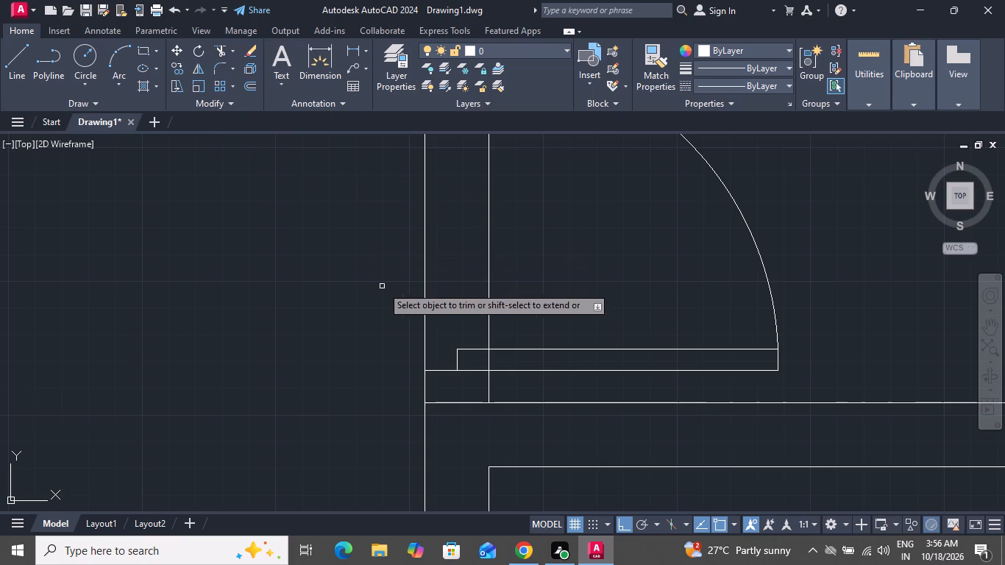
scroll(455, 468, up, 1)
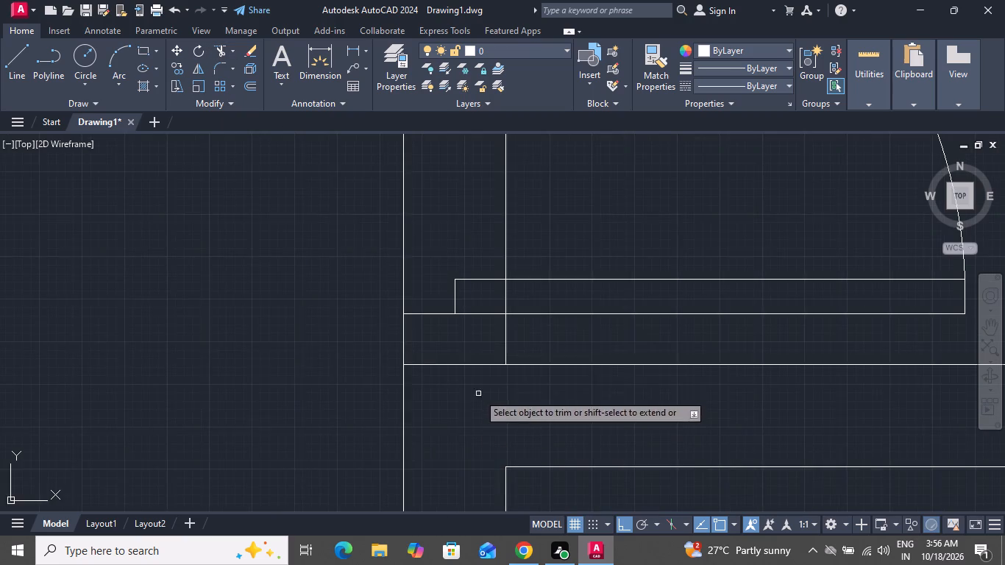
scroll(467, 321, down, 1)
scroll(467, 321, up, 1)
click(475, 341)
click(480, 298)
Trim both lines of the upper small room's left wall between the jambs to open the doorway.
scroll(511, 366, down, 1)
scroll(511, 369, up, 1)
scroll(511, 370, down, 1)
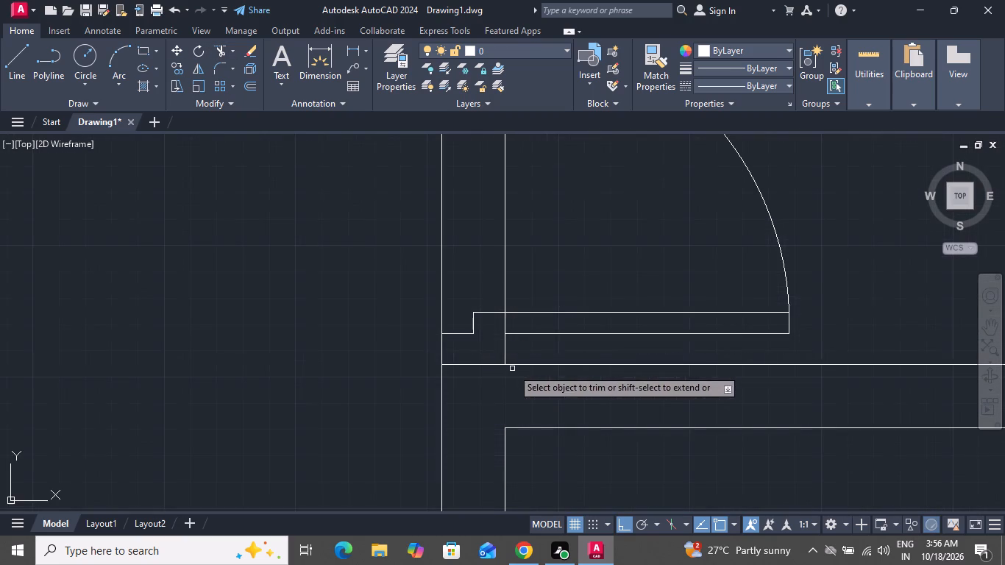
scroll(539, 246, up, 1)
scroll(539, 248, down, 3)
click(541, 222)
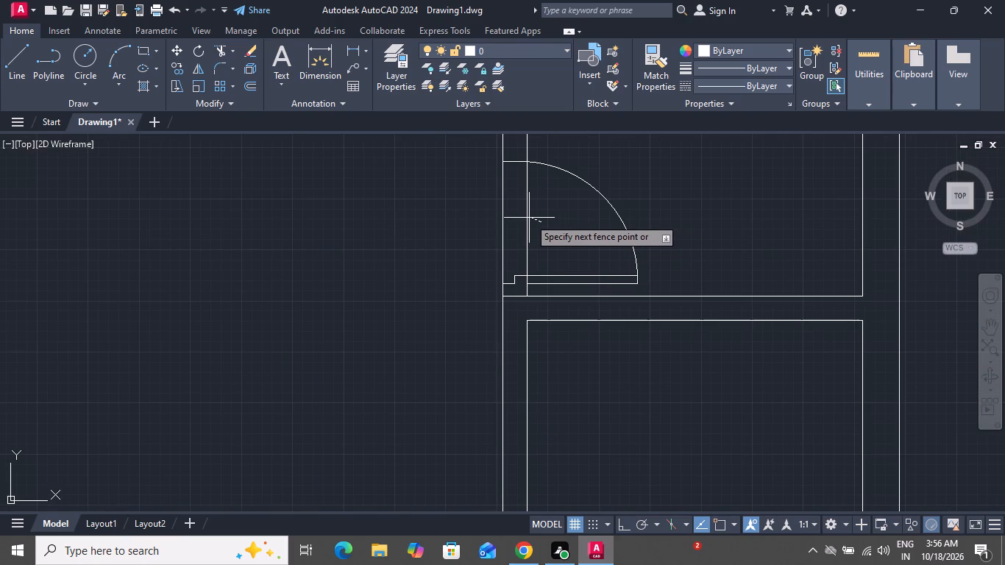
click(523, 216)
click(511, 212)
click(495, 210)
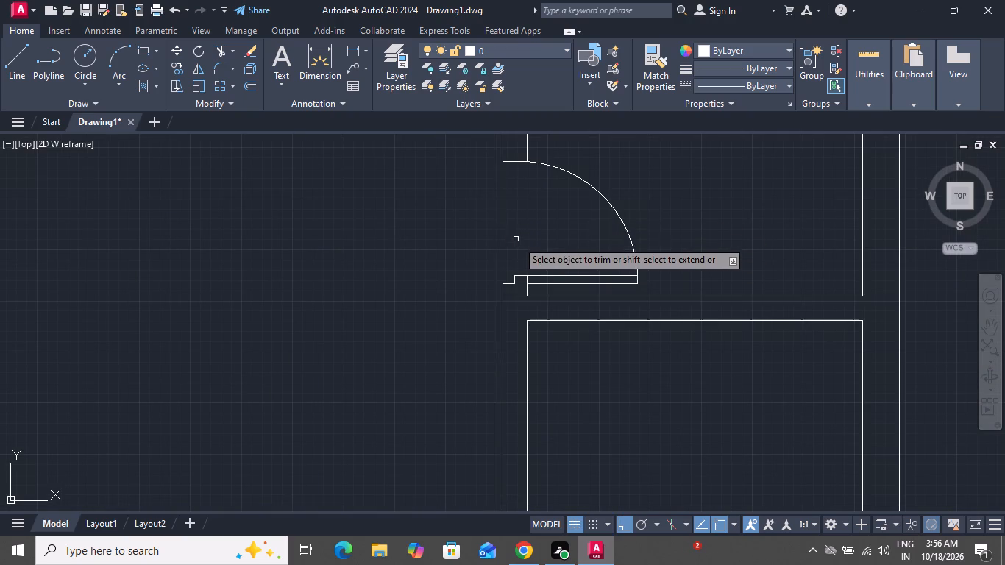
scroll(526, 252, down, 2)
right_click(574, 333)
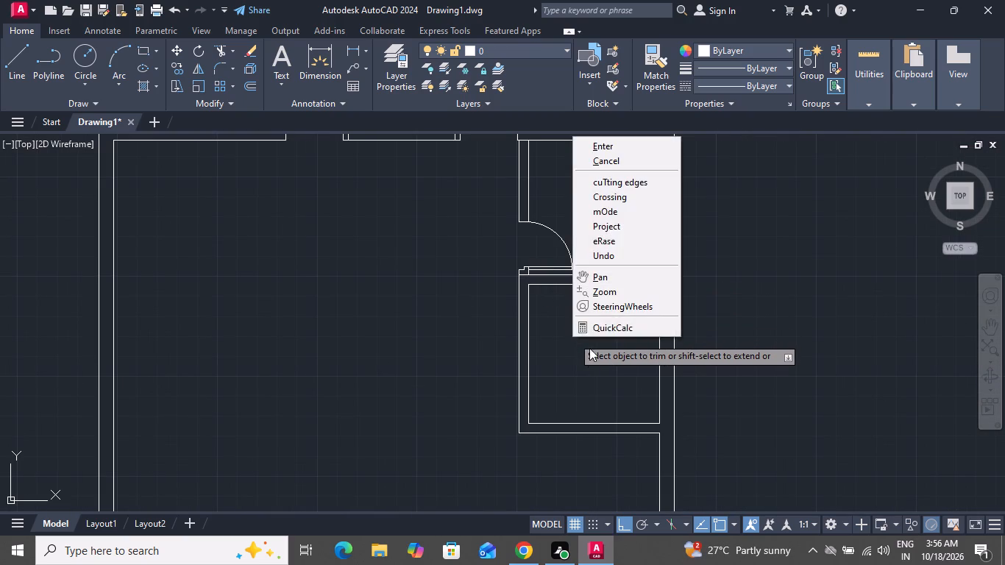
click(617, 151)
Draw a horizontal line across the lower small room's left wall from the inner line's midpoint to the outer line.
scroll(625, 232, down, 4)
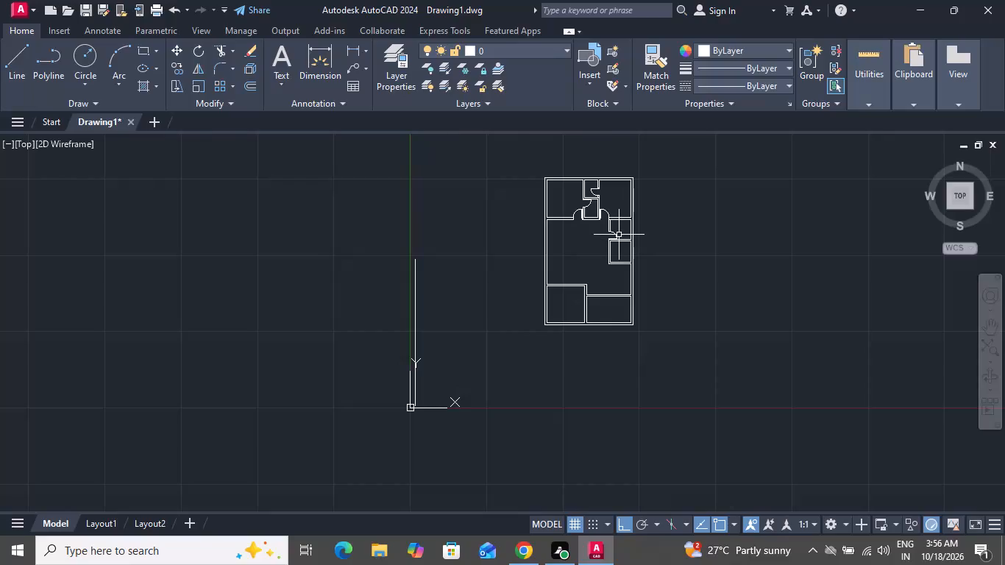
click(7, 54)
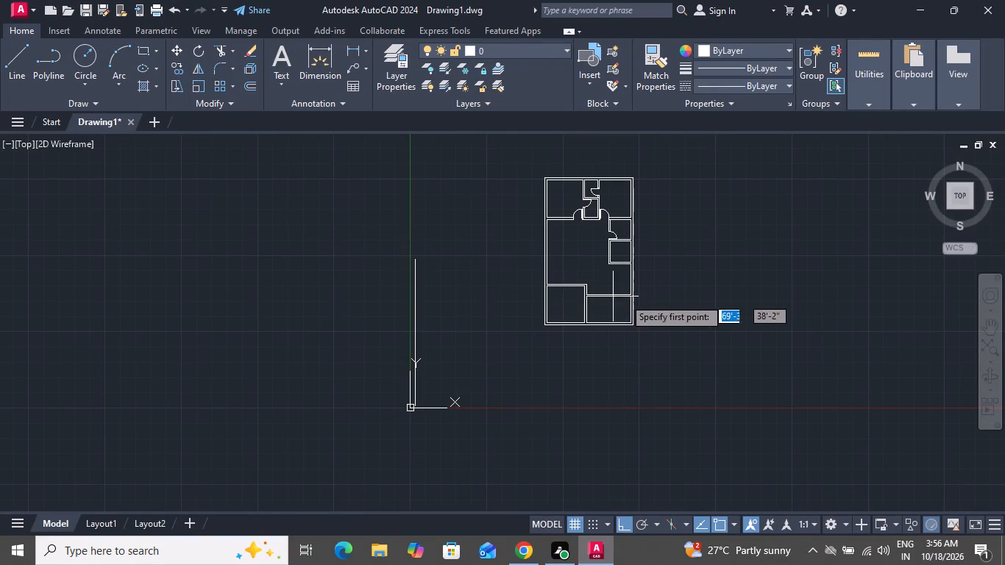
scroll(622, 291, up, 1)
scroll(602, 223, up, 1)
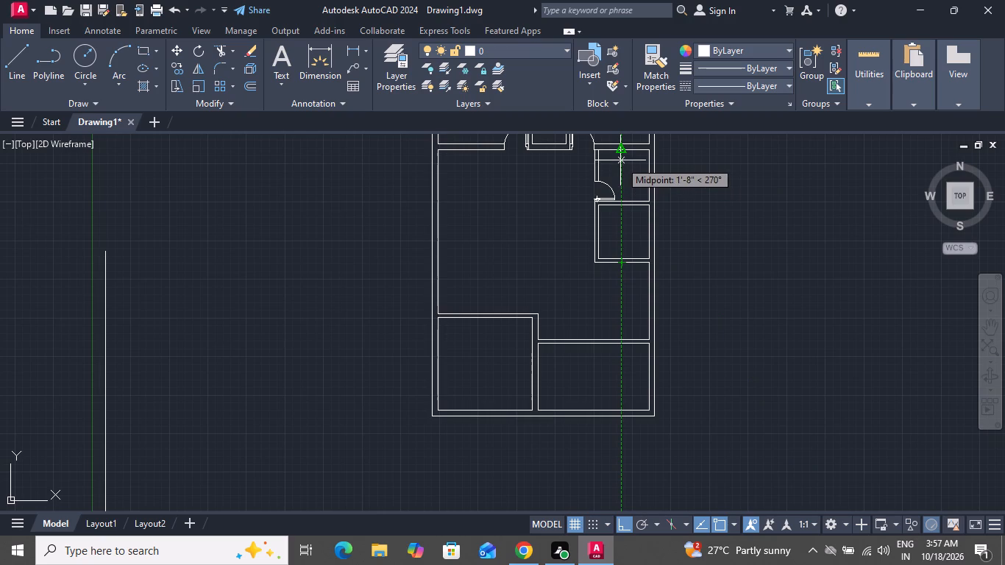
scroll(619, 160, down, 1)
scroll(612, 171, up, 3)
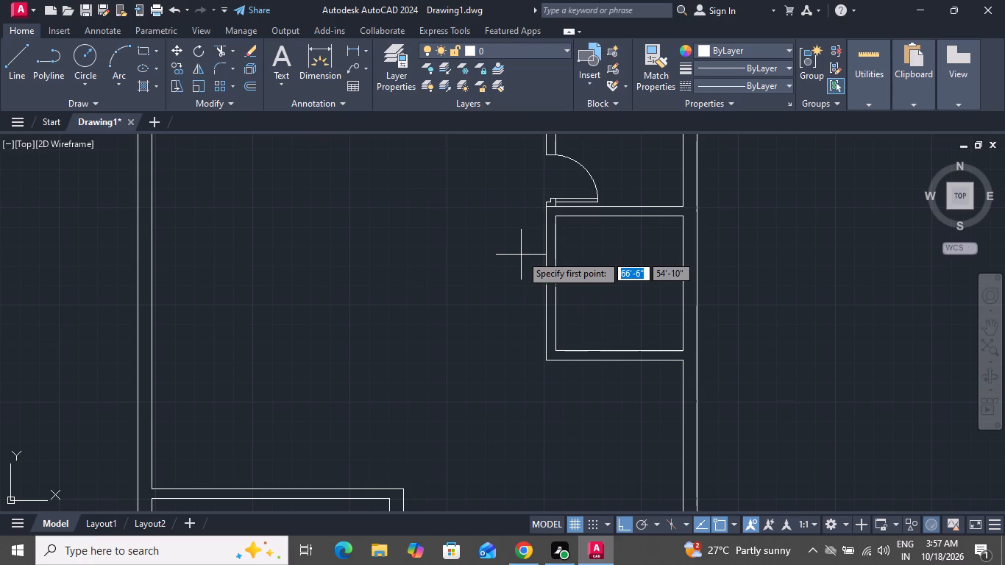
scroll(553, 288, up, 4)
click(555, 288)
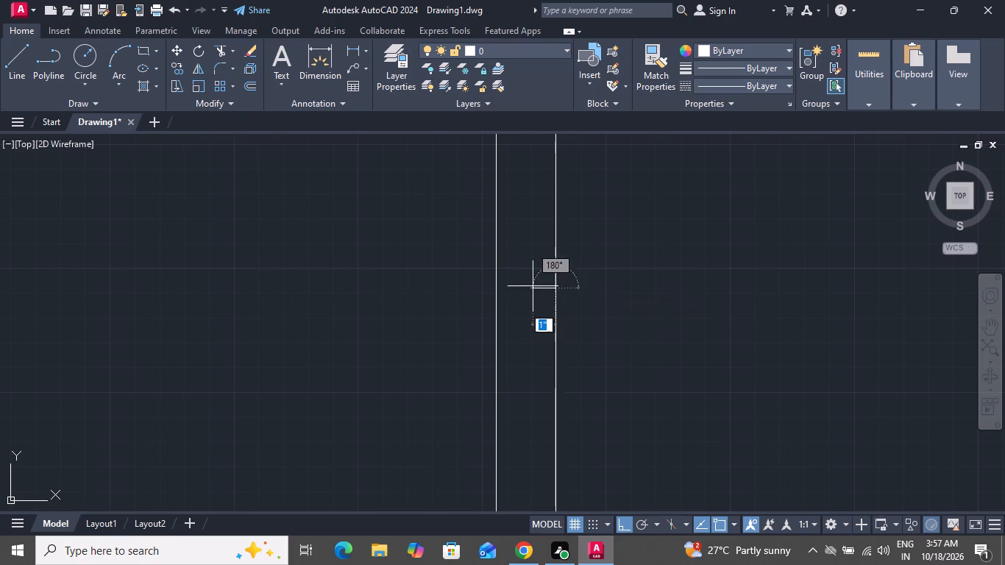
click(494, 288)
right_click(495, 288)
click(525, 316)
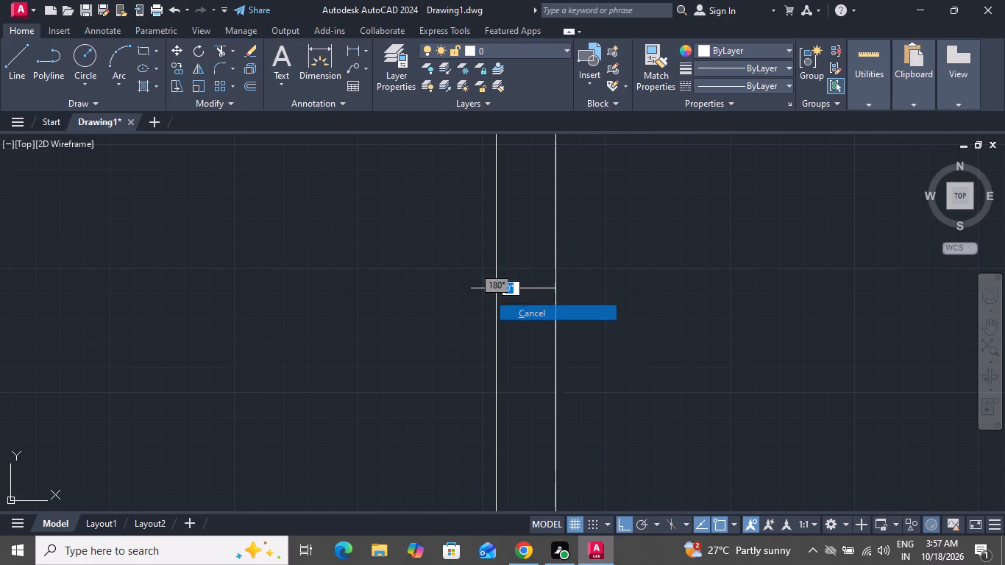
Offset the horizontal line across the lower small room's left wall 3" upward.
scroll(547, 355, down, 3)
text(O)
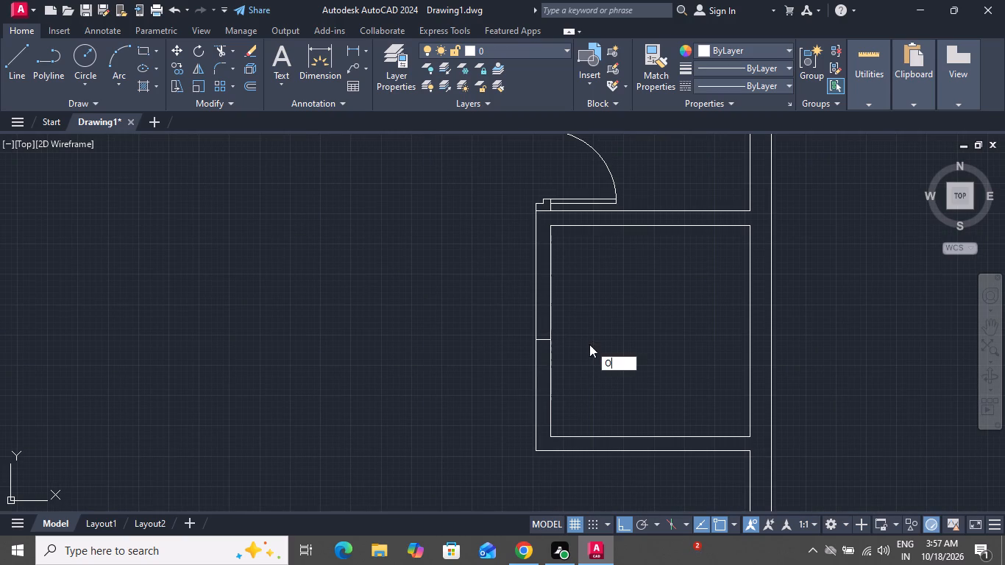
key(space)
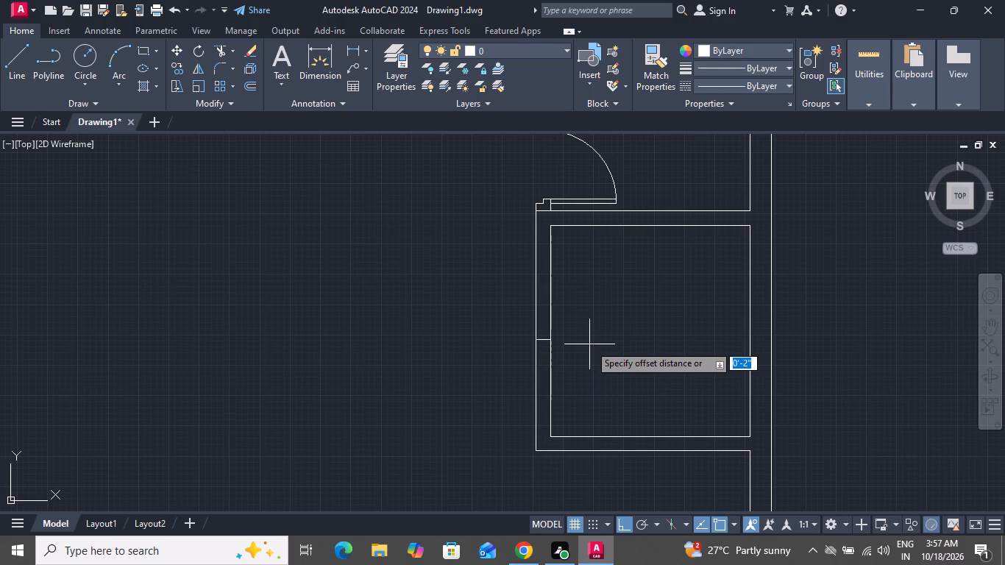
key(3)
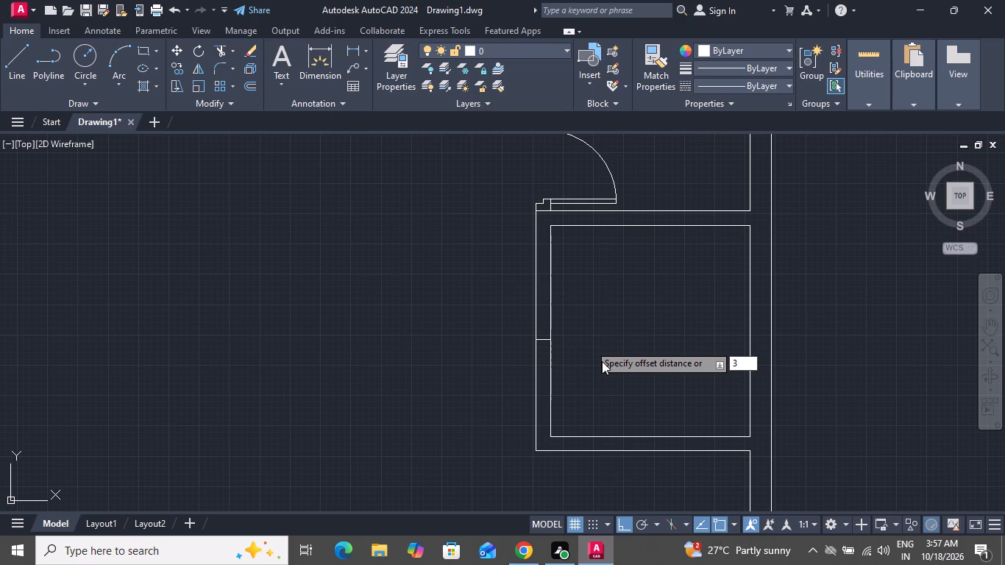
key(shift+quotedbl)
key(Return)
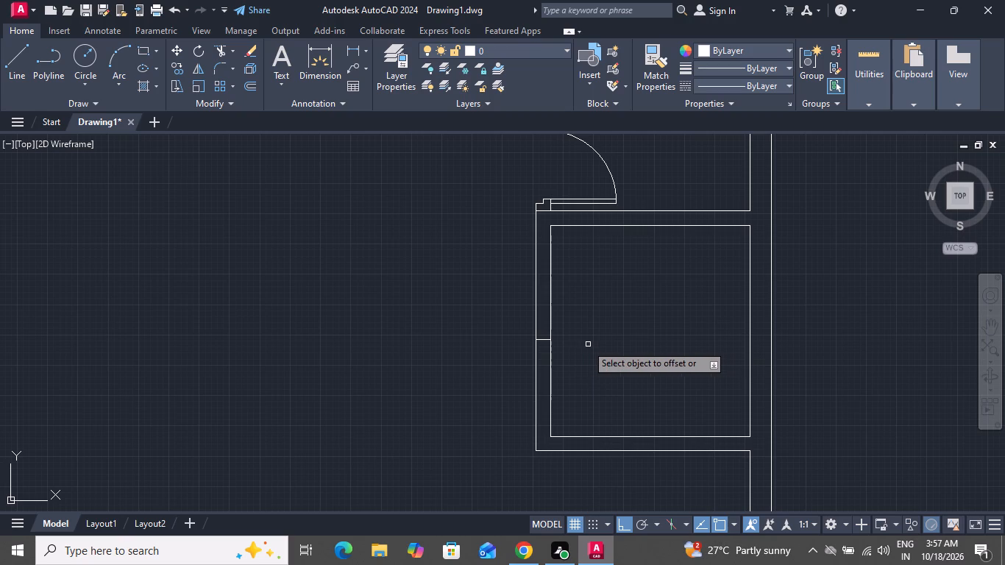
click(543, 339)
click(547, 321)
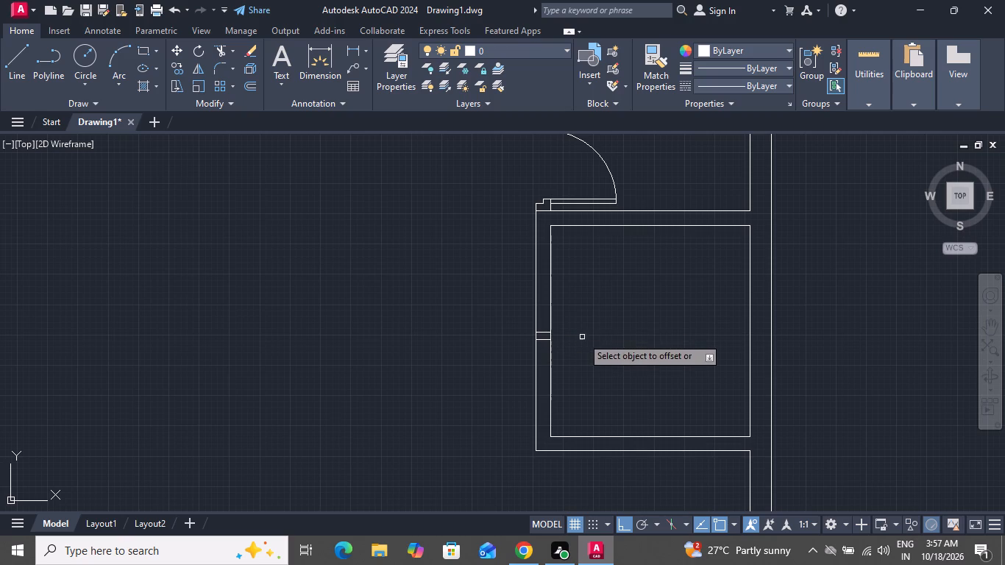
right_click(582, 337)
click(603, 356)
Offset the upper of the two wall-crossing lines 2'6" upward to mark the other door jamb.
text(O)
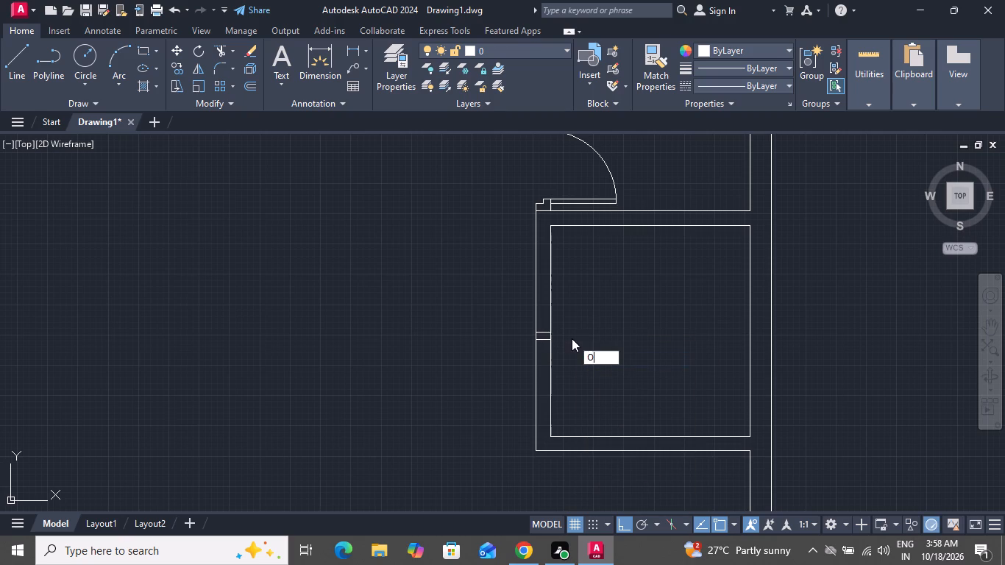
key(space)
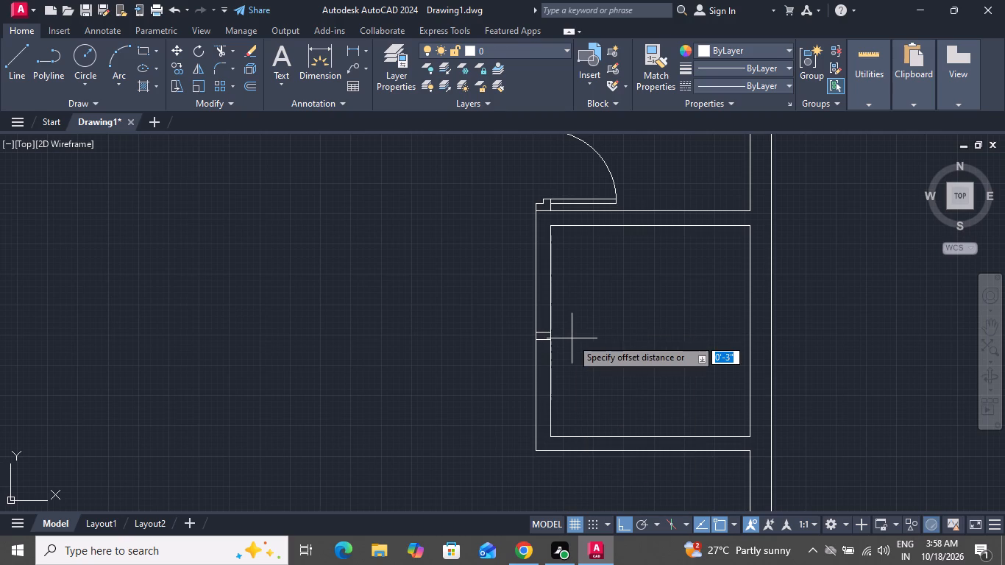
text(2'6)
key(shift+quotedbl)
key(Return)
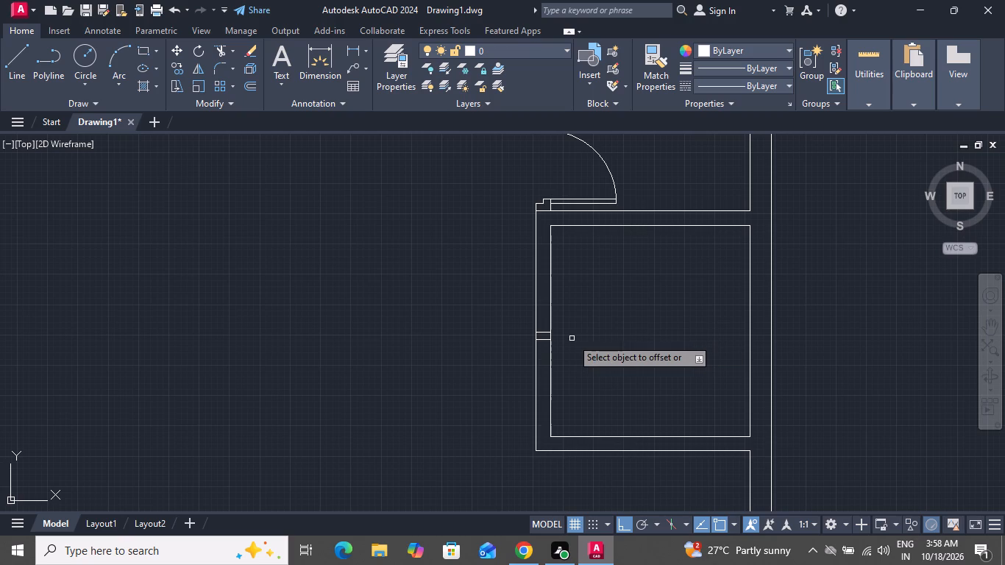
click(542, 333)
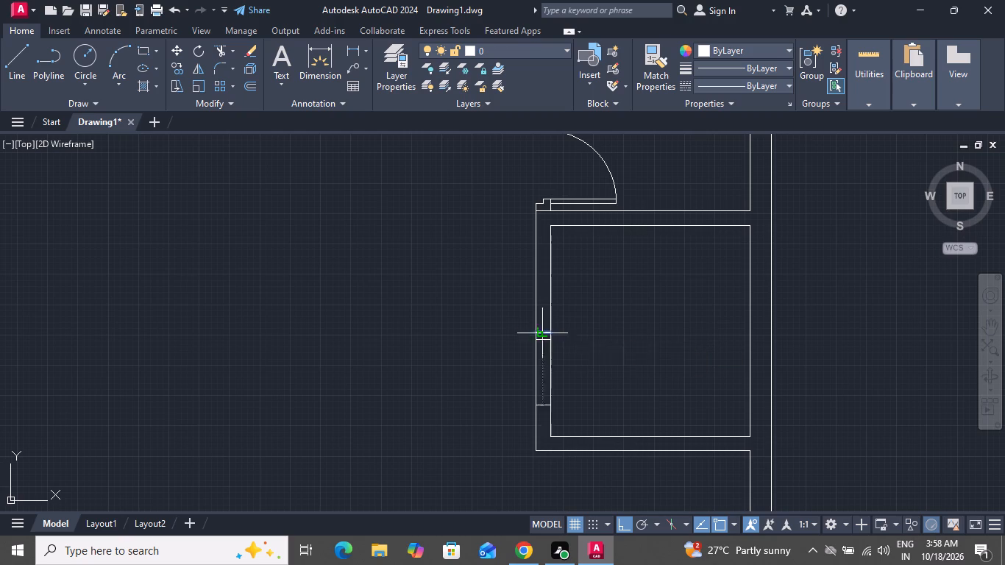
click(542, 319)
right_click(570, 280)
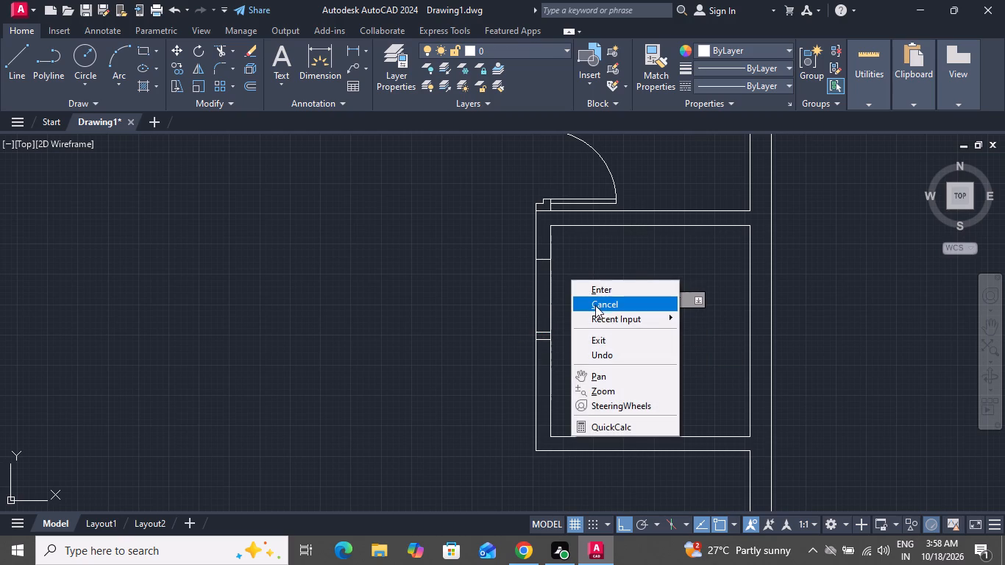
click(595, 307)
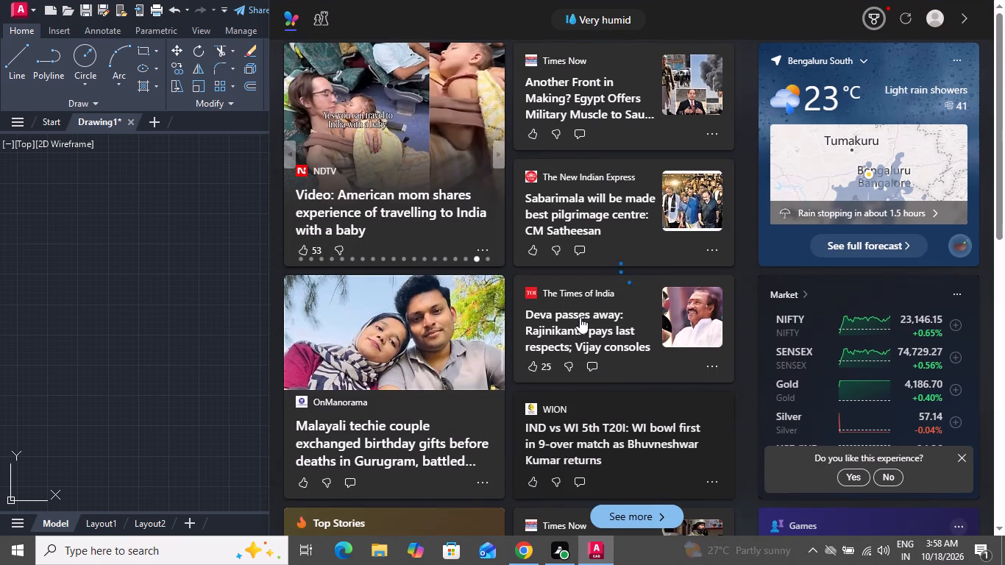
Draw a 2'6" horizontal door leaf line from the lower jamb line's midpoint into the lower small room.
click(26, 47)
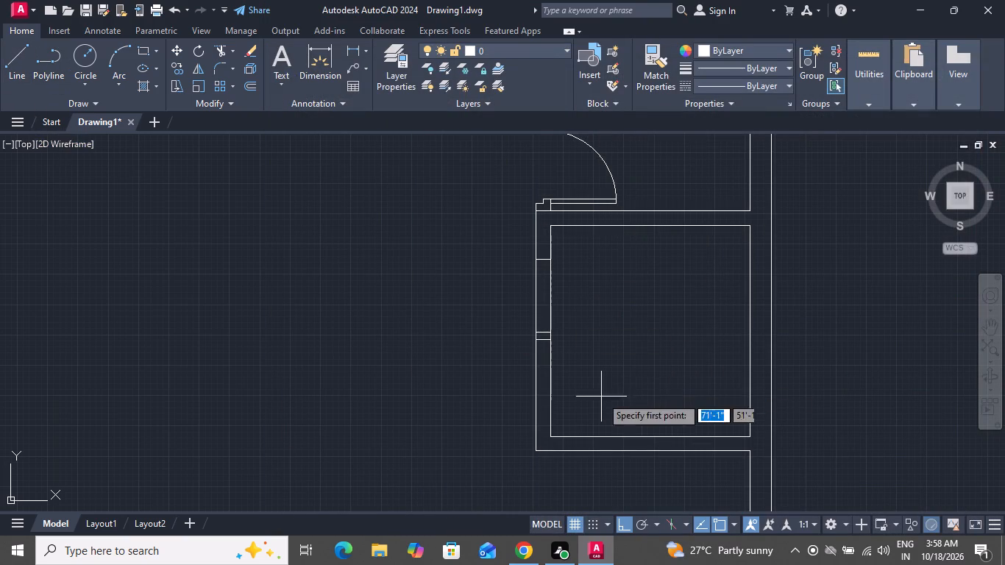
scroll(525, 360, up, 2)
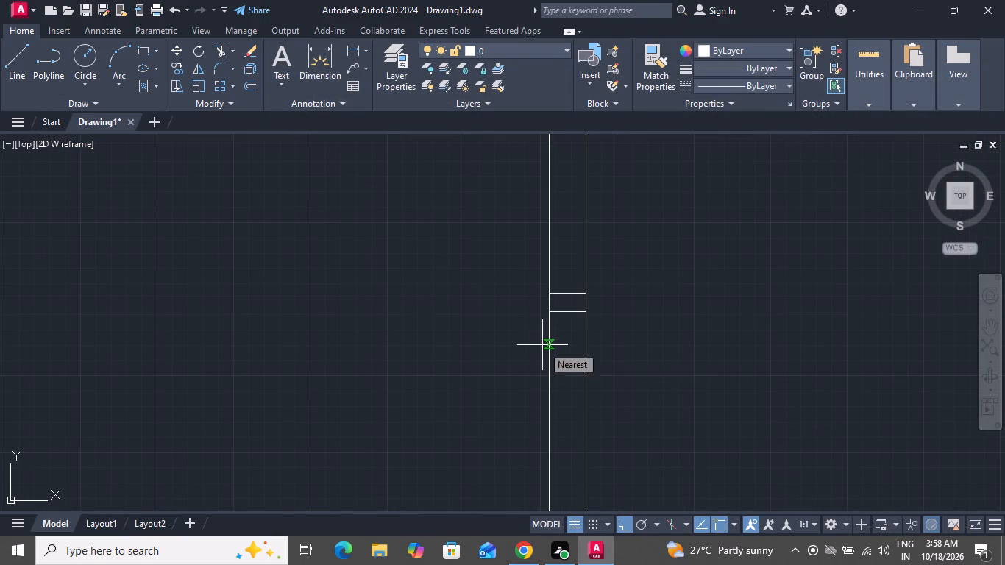
scroll(543, 321, up, 2)
click(601, 247)
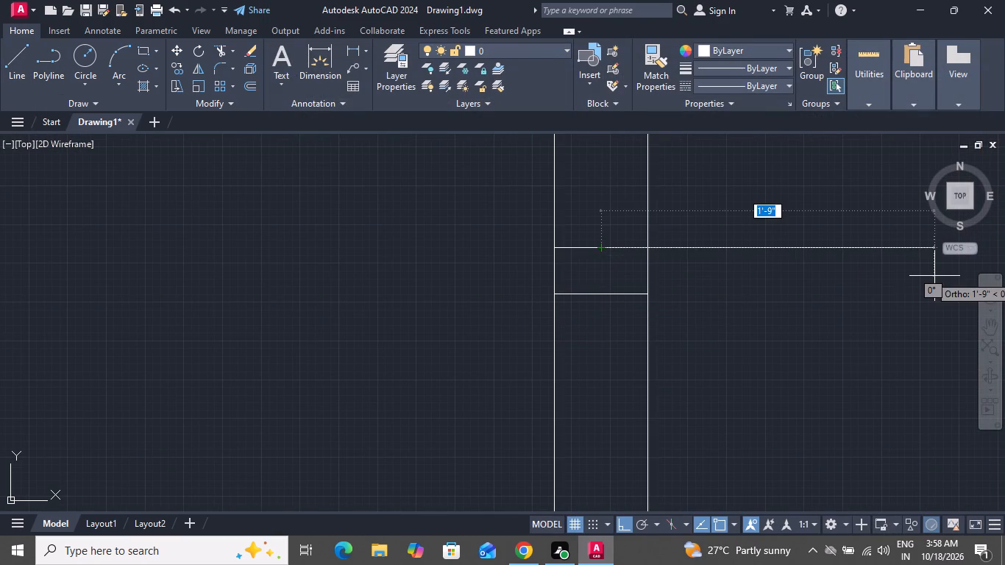
key(2)
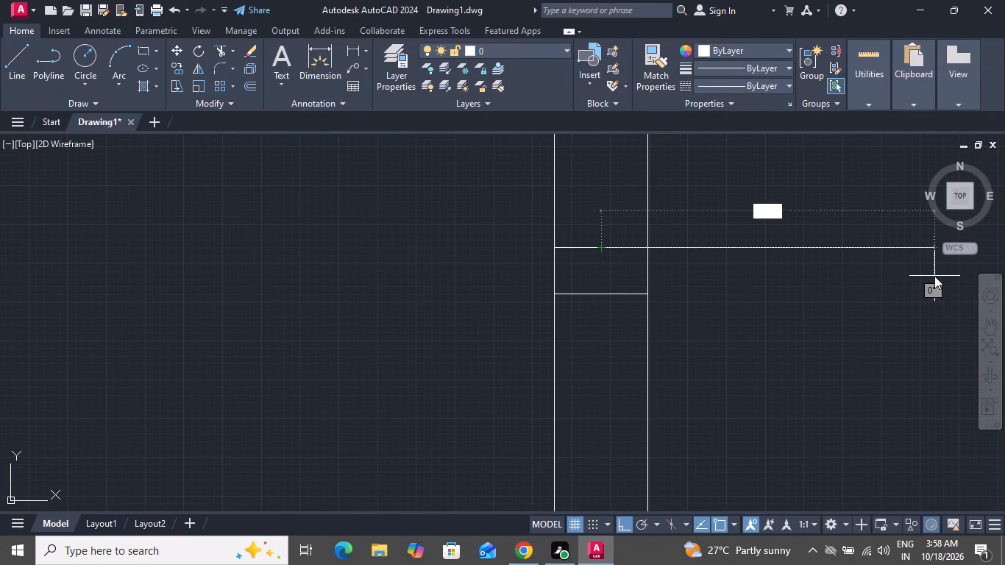
key(semicolon)
key(BackSpace)
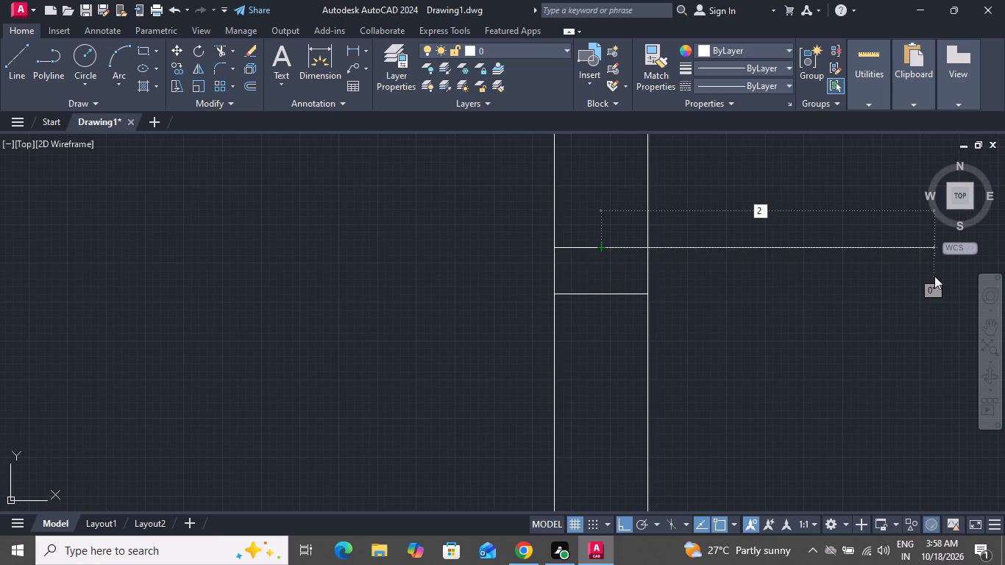
key(apostrophe)
key(6)
key(shift+quotedbl)
key(Return)
scroll(767, 461, up, 1)
scroll(767, 461, down, 1)
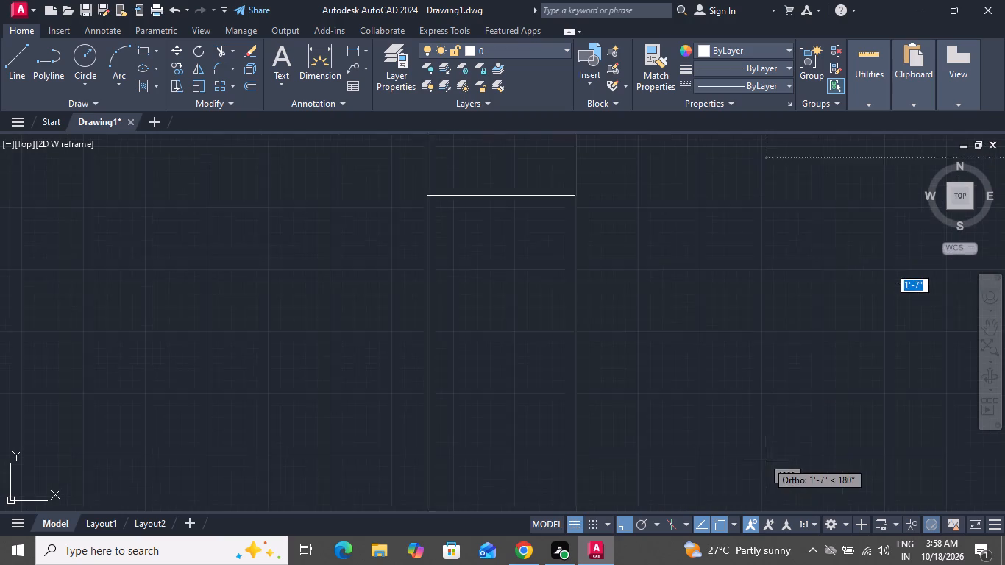
scroll(757, 448, down, 3)
right_click(813, 380)
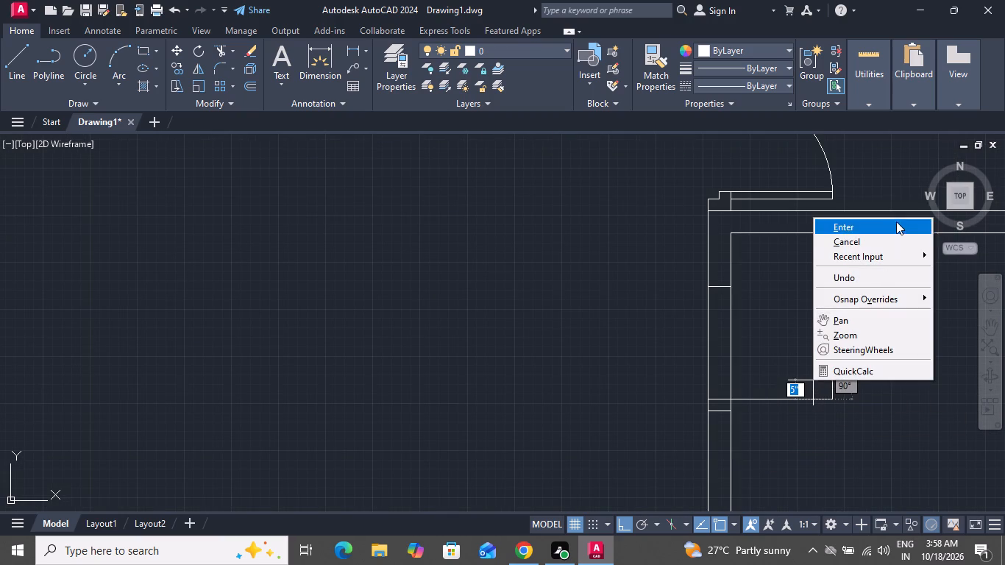
click(898, 236)
Offset the door leaf line 2" upward to give the leaf its thickness.
text(O 2)
key(shift+quotedbl)
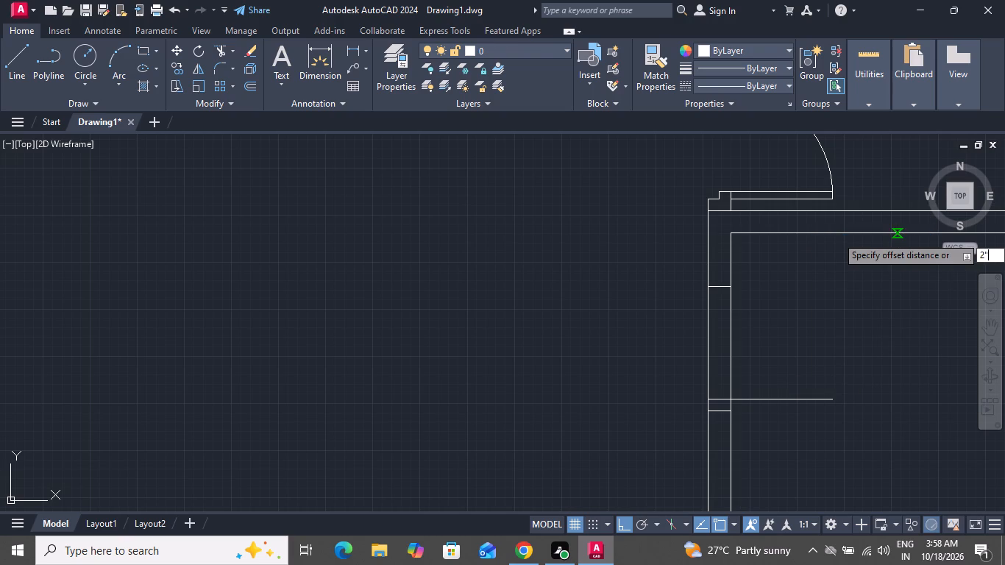
key(Return)
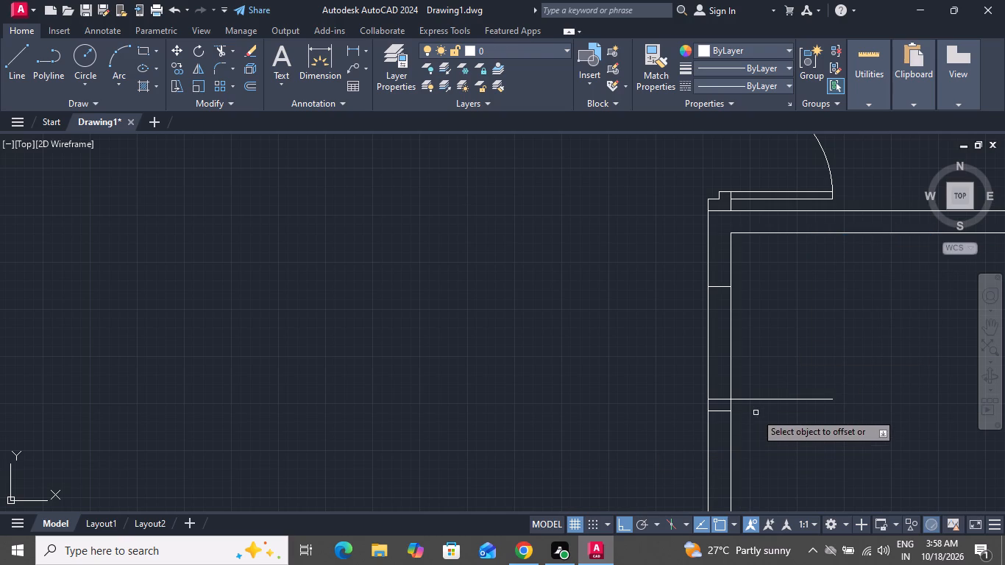
click(765, 400)
click(767, 394)
right_click(770, 357)
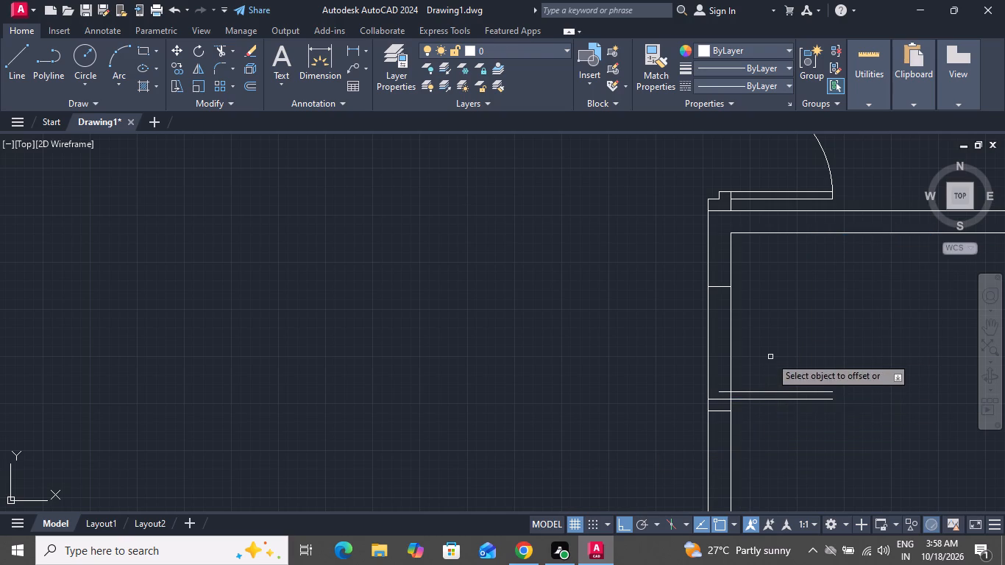
click(817, 375)
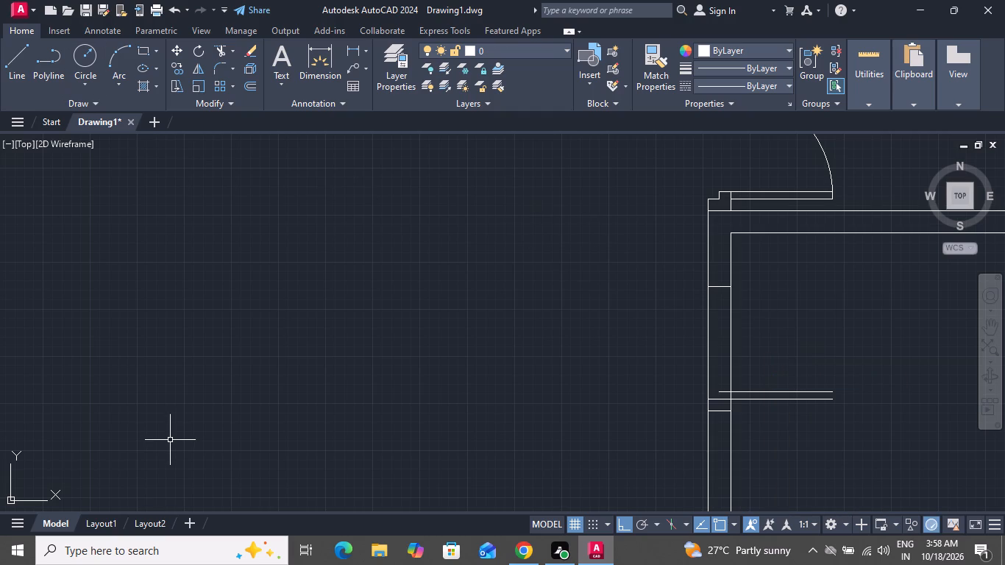
Draw the door swing as a three-point arc from the upper jamb line's midpoint through the leaf's upper free corner to its lower one.
text(A)
key(space)
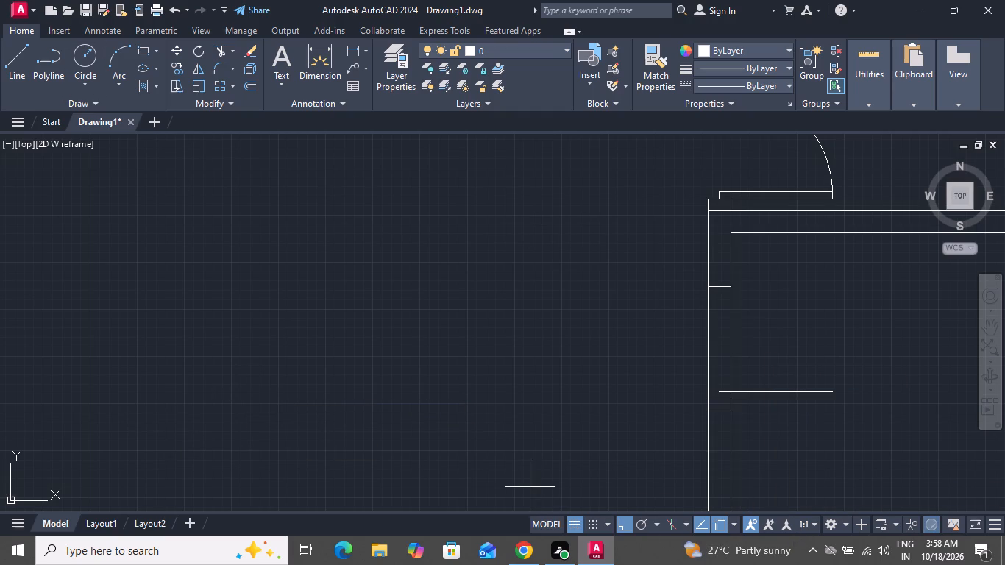
click(721, 291)
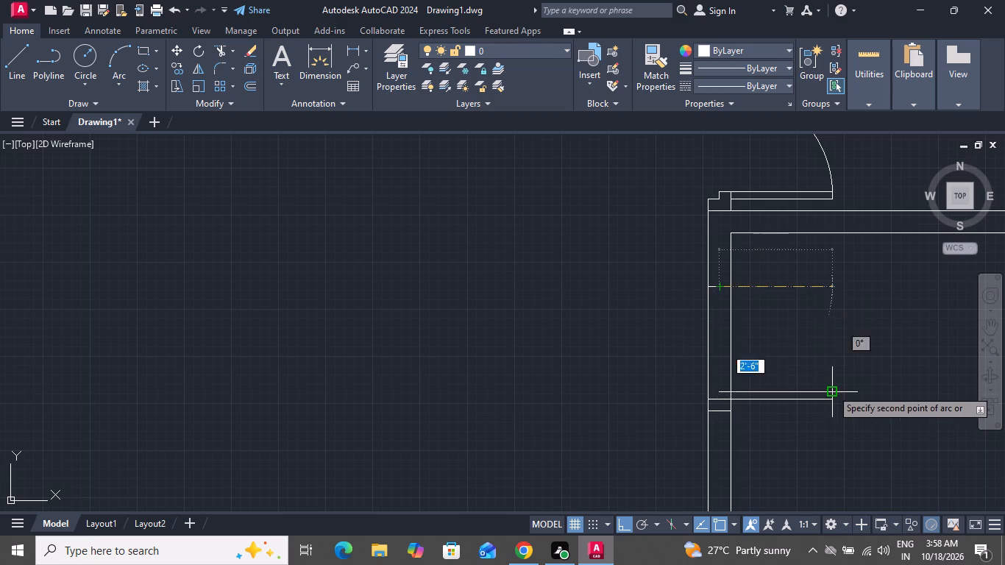
click(831, 389)
click(832, 402)
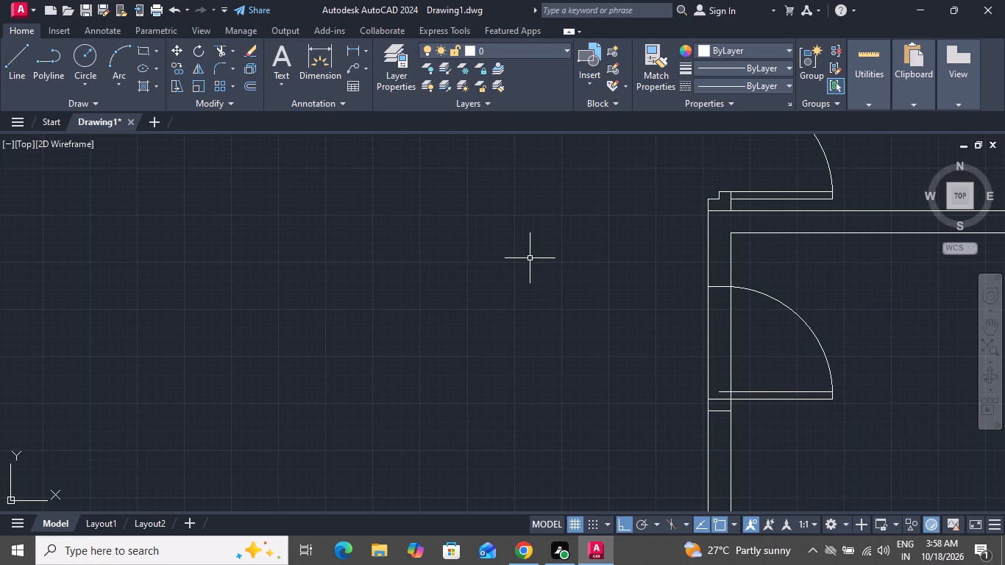
Close the door leaf's hinge end with a short vertical line between its two long edges.
click(13, 55)
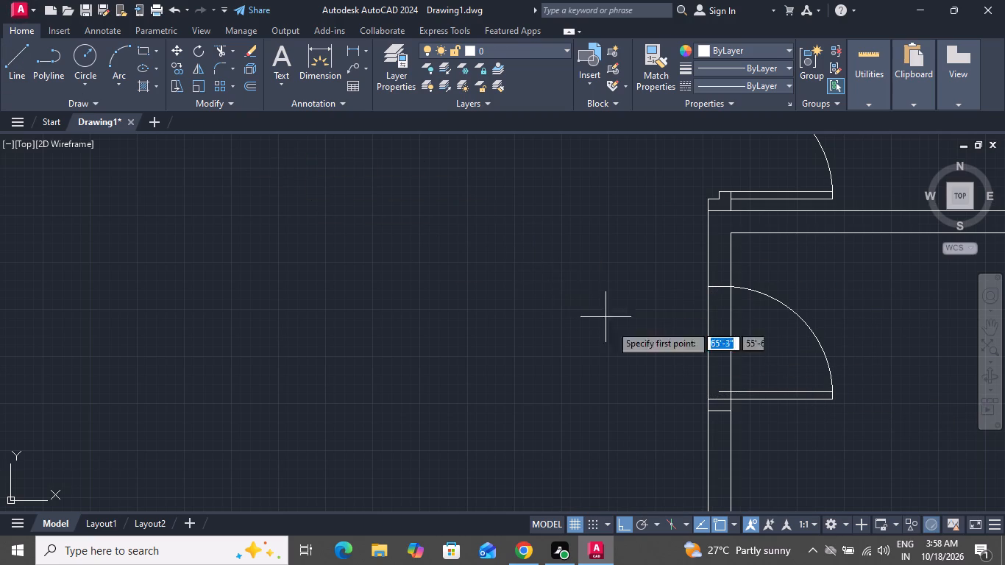
scroll(700, 396, up, 2)
click(741, 387)
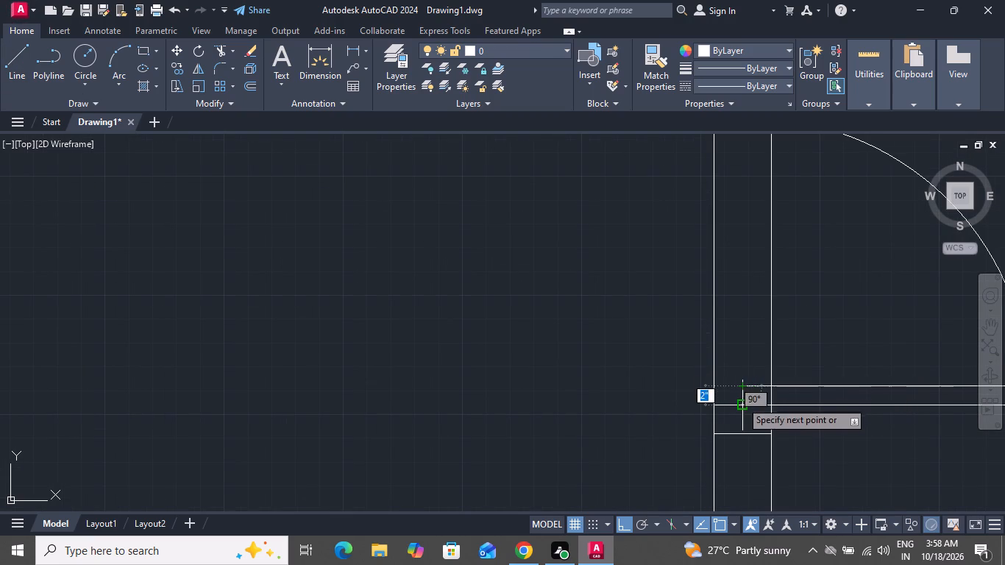
click(741, 403)
right_click(741, 403)
click(770, 266)
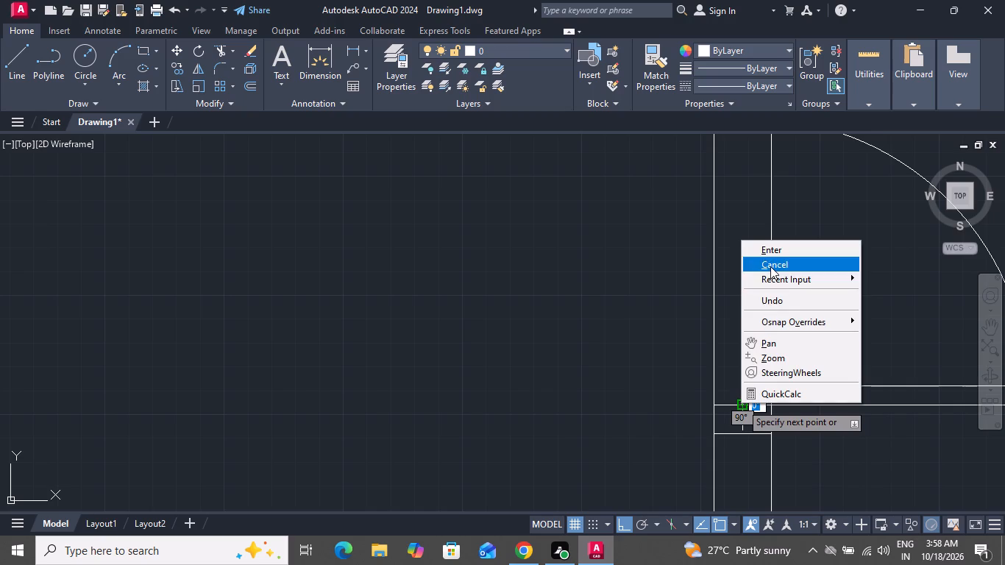
Trim the leaf's lower line between the hinge end and the wall's inner line.
click(218, 46)
drag(754, 413, 754, 405)
click(754, 390)
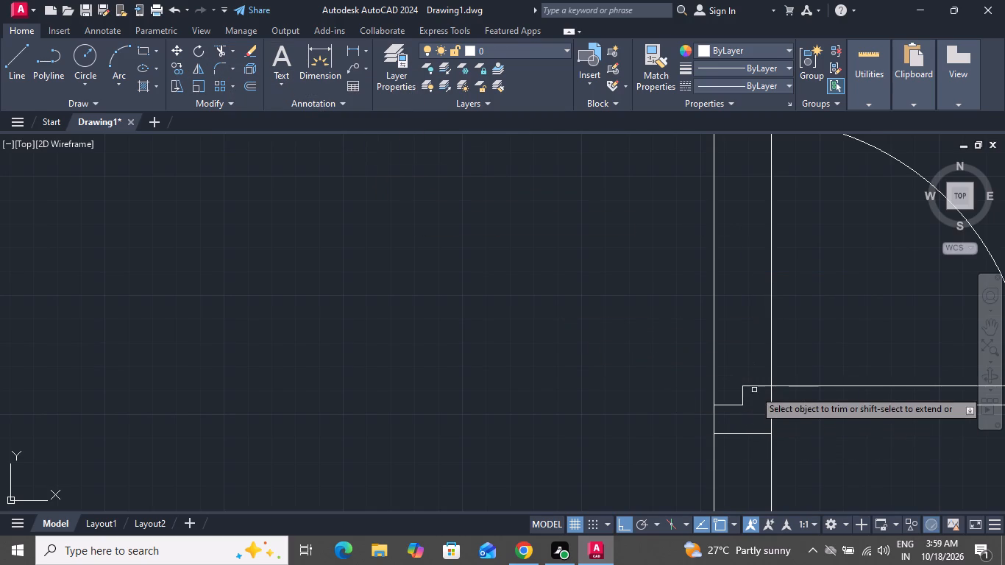
Trim both lines of the lower small room's left wall between the jambs to open the doorway.
scroll(750, 441, down, 2)
click(761, 375)
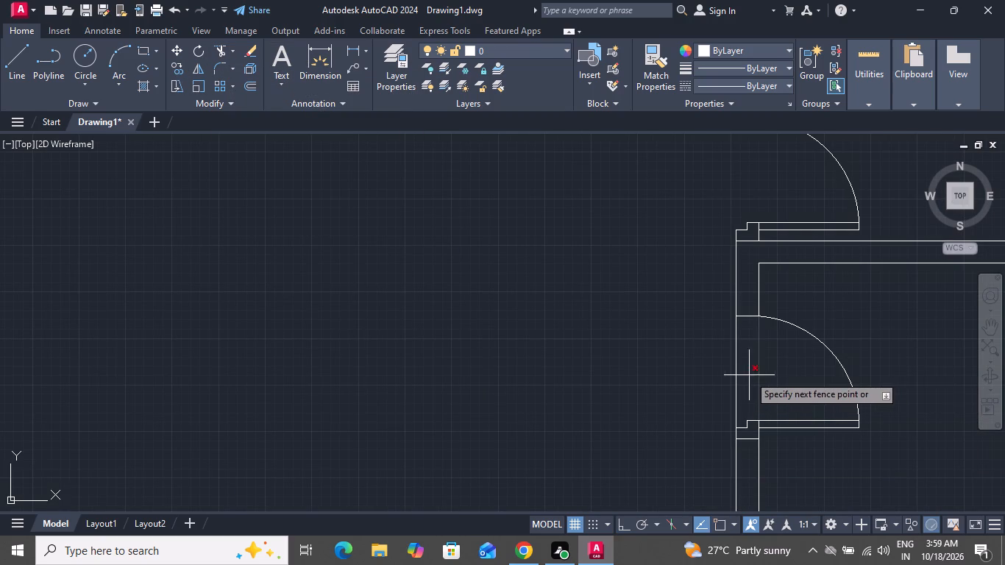
double_click(749, 375)
click(721, 376)
click(756, 374)
scroll(748, 351, down, 1)
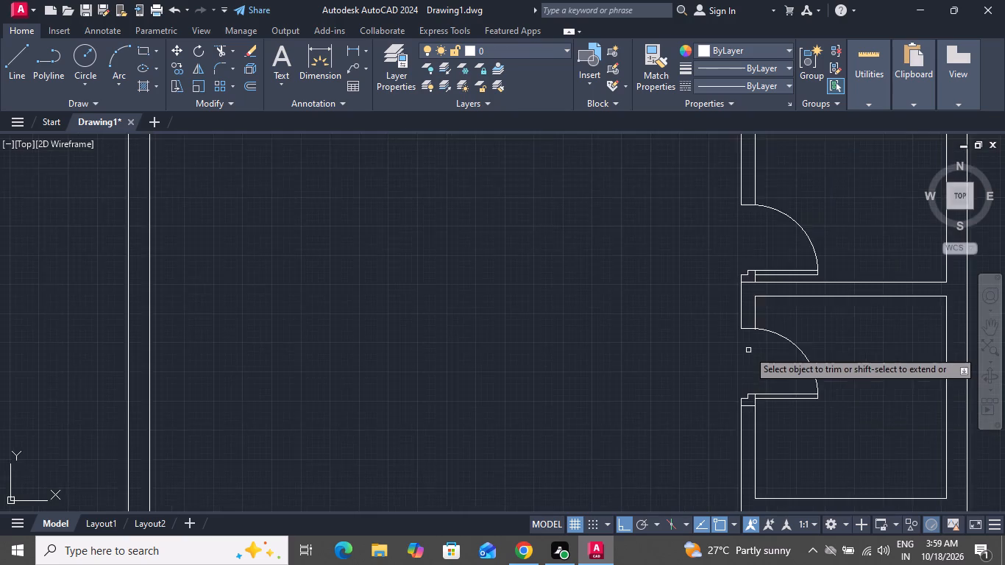
scroll(748, 350, down, 1)
right_click(684, 331)
click(691, 352)
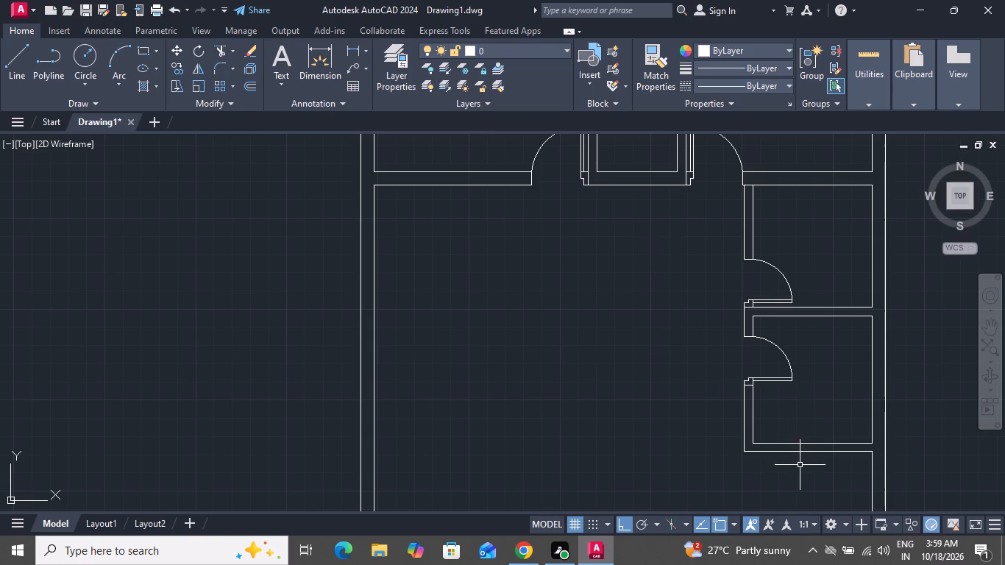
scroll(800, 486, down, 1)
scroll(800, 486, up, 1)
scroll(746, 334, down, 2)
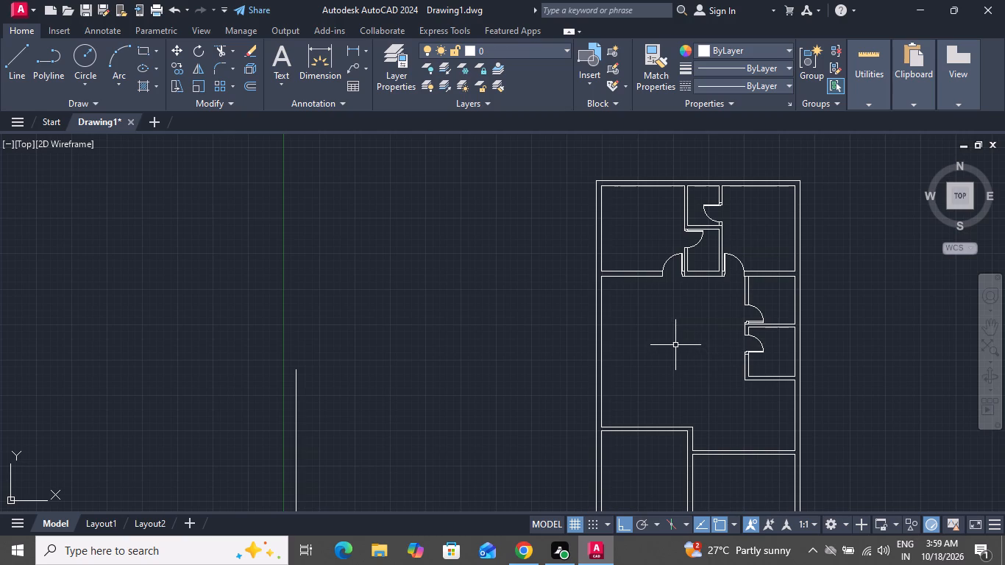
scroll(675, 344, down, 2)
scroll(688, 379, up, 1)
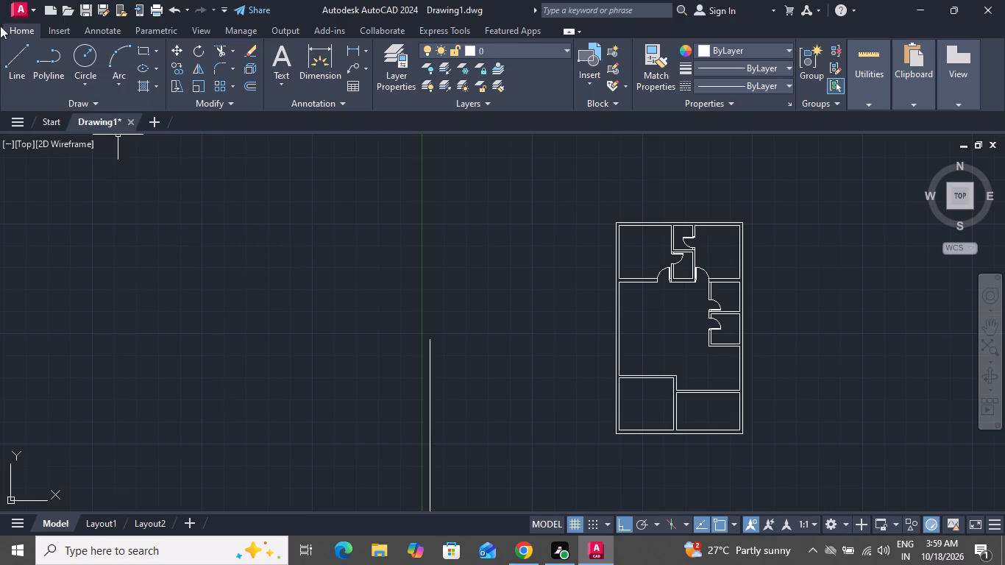
Draw a 10" vertical line upward from the outer upper-right corner of the lower-left room's walls.
click(21, 57)
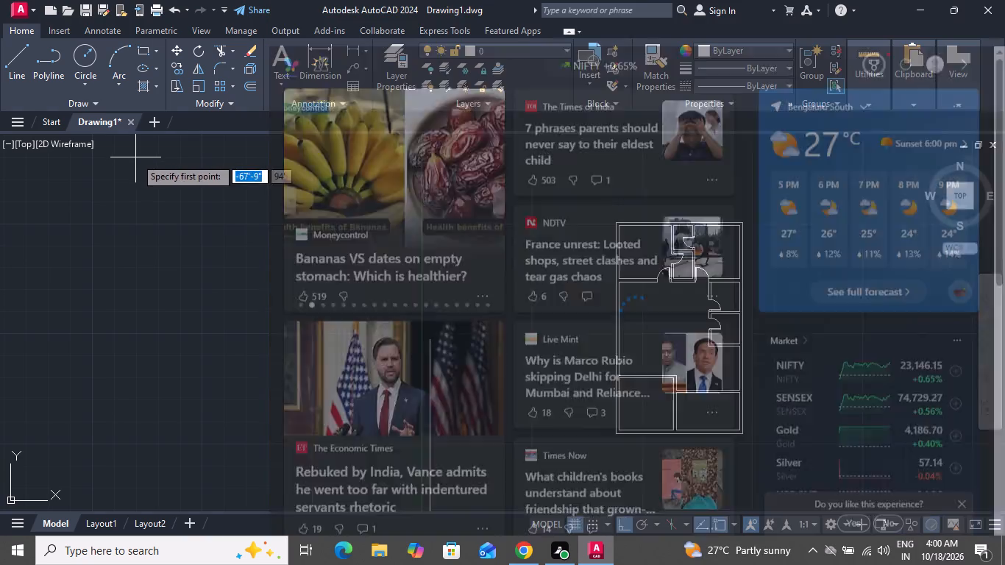
scroll(640, 377, up, 3)
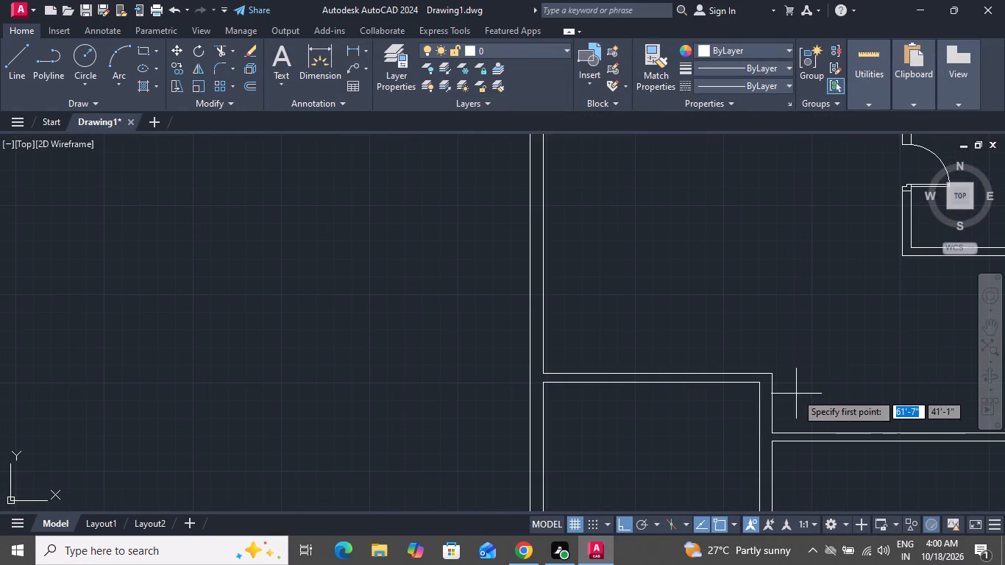
click(776, 376)
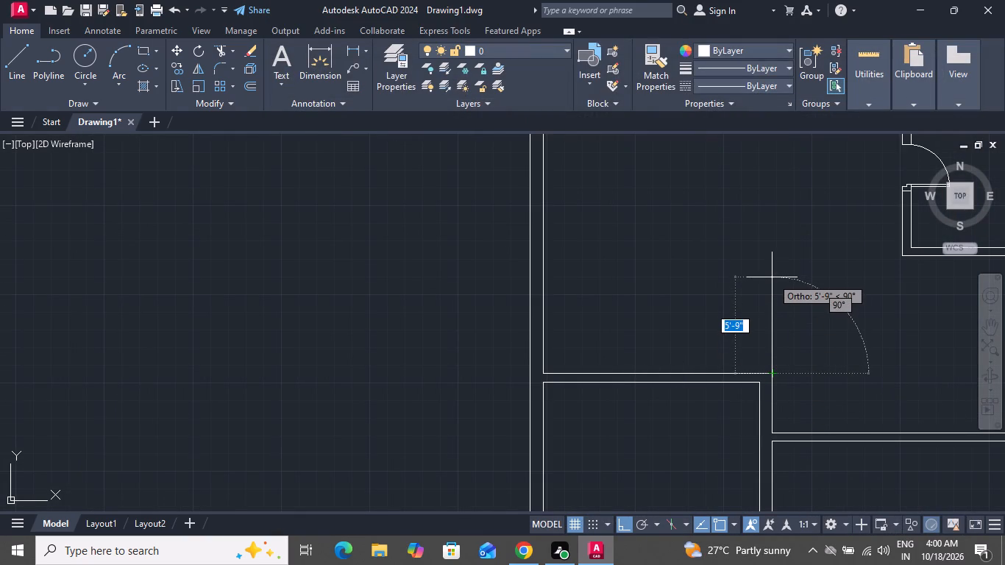
key(1)
key(0)
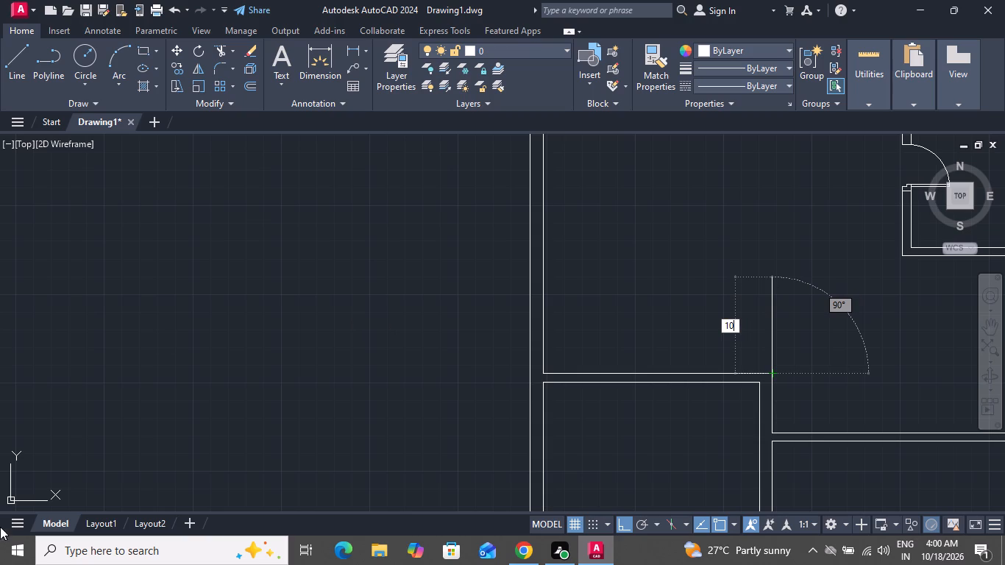
key(shift+quotedbl)
key(Return)
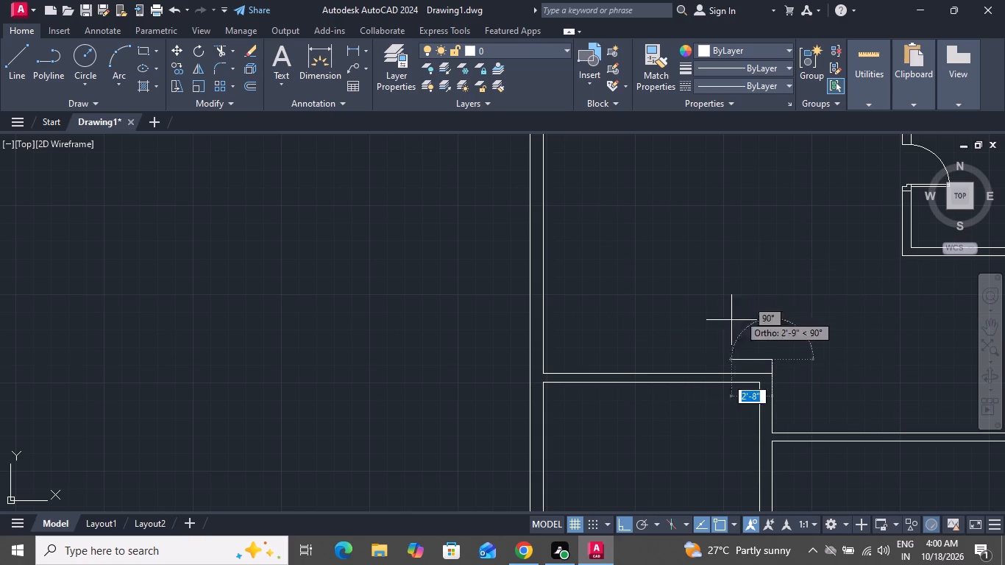
scroll(710, 341, up, 3)
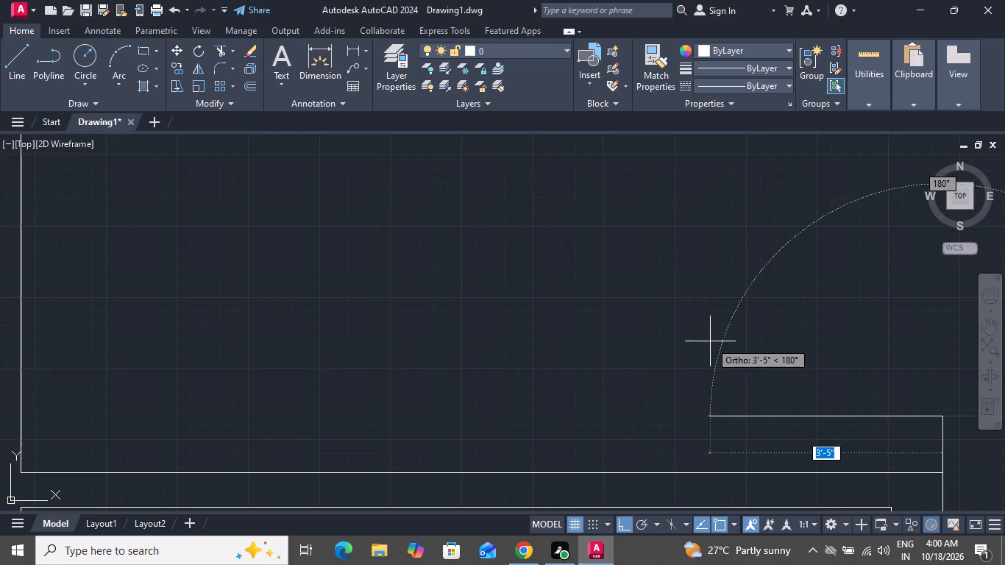
scroll(710, 341, up, 1)
right_click(710, 341)
click(733, 352)
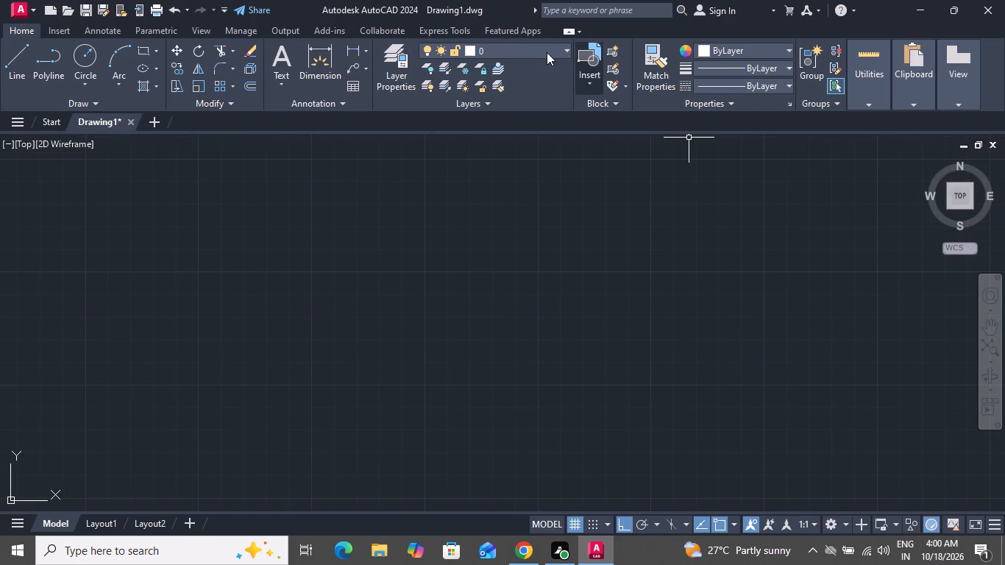
Dimension the length of the short vertical line above the lower-left room's corner.
click(356, 45)
scroll(758, 249, down, 2)
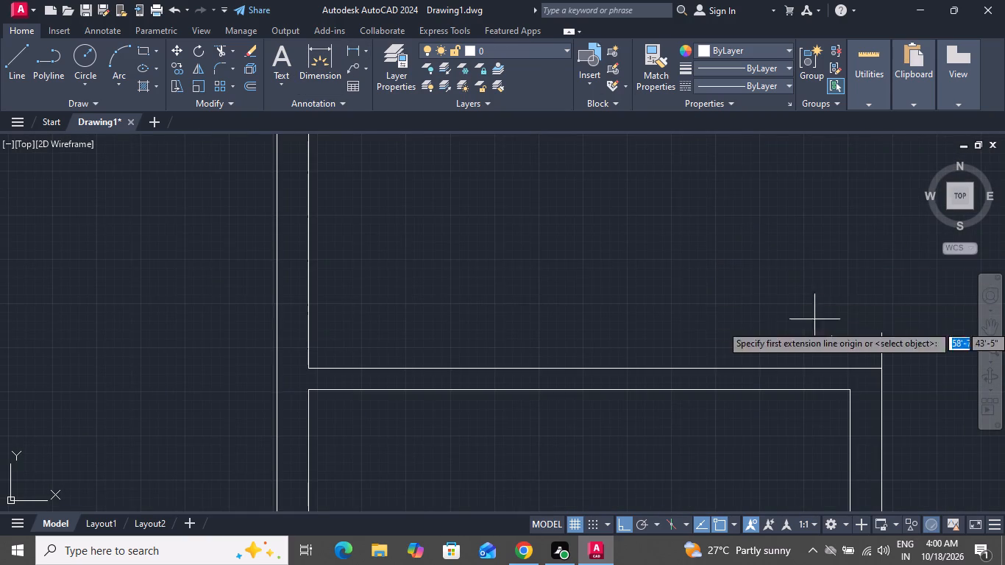
scroll(998, 411, up, 2)
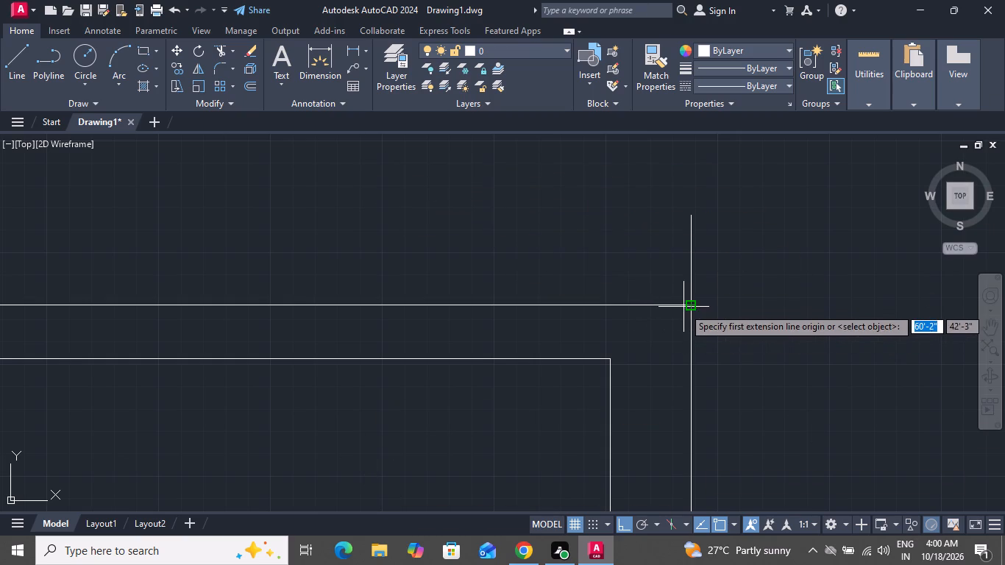
drag(687, 305, 691, 293)
click(691, 214)
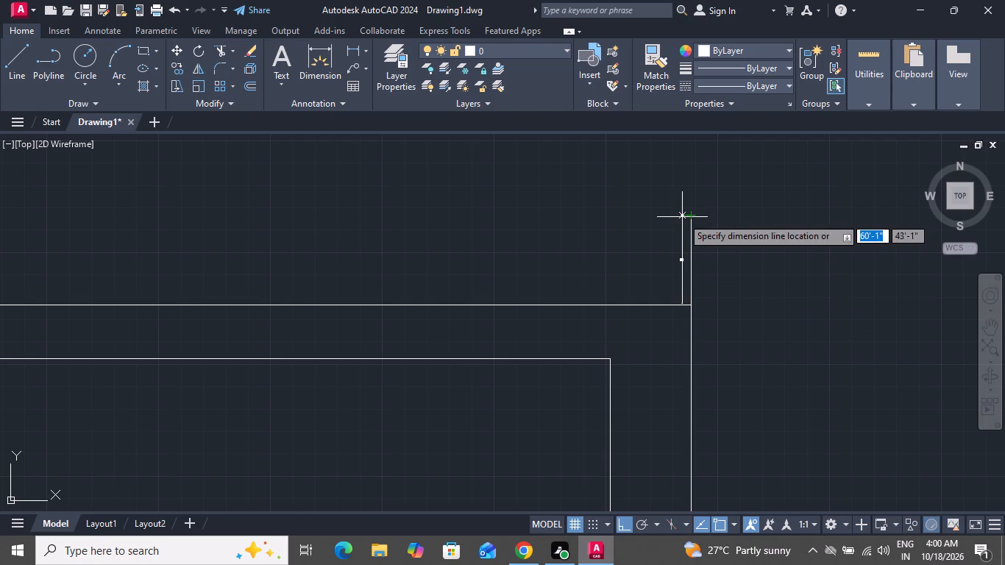
scroll(681, 219, up, 4)
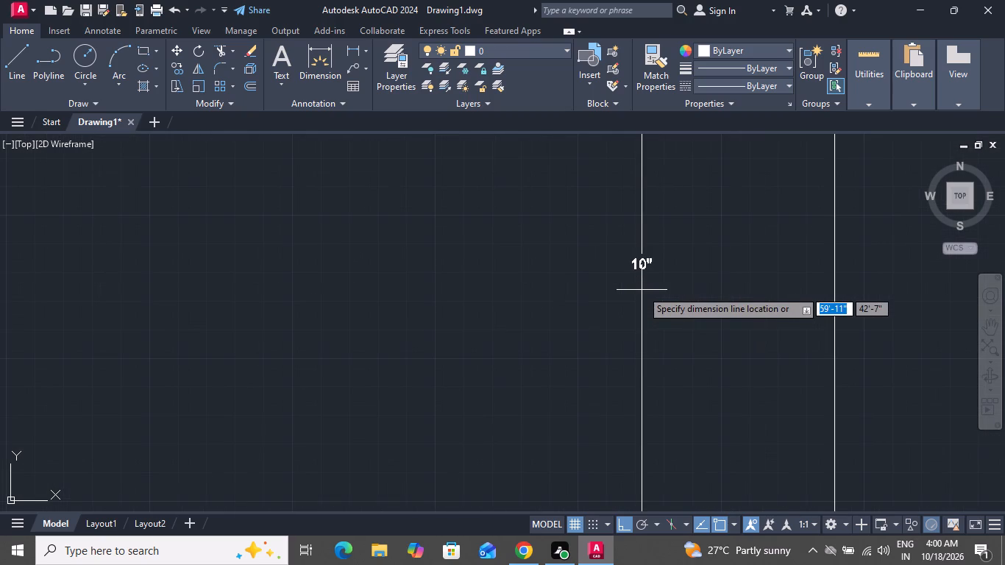
scroll(679, 321, down, 3)
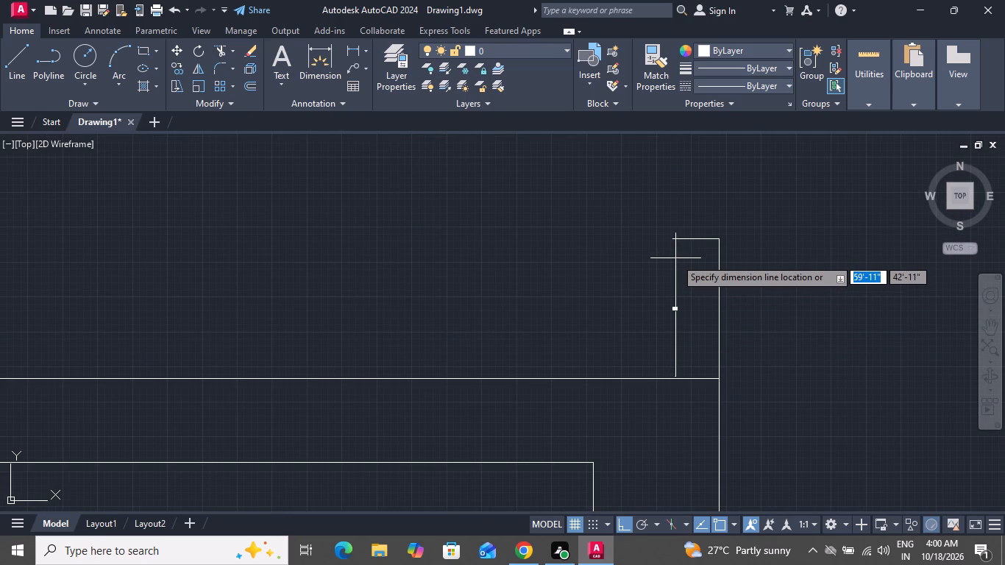
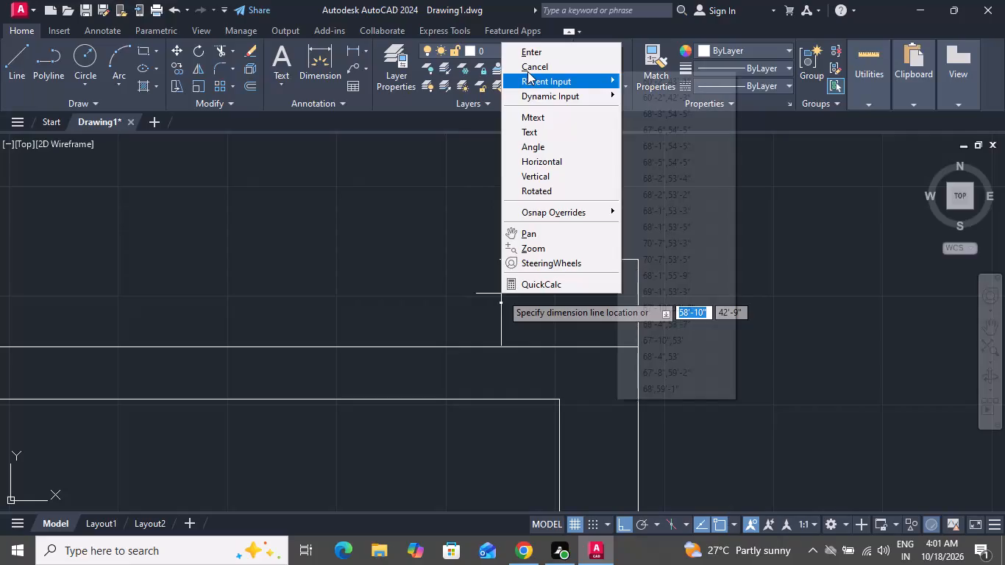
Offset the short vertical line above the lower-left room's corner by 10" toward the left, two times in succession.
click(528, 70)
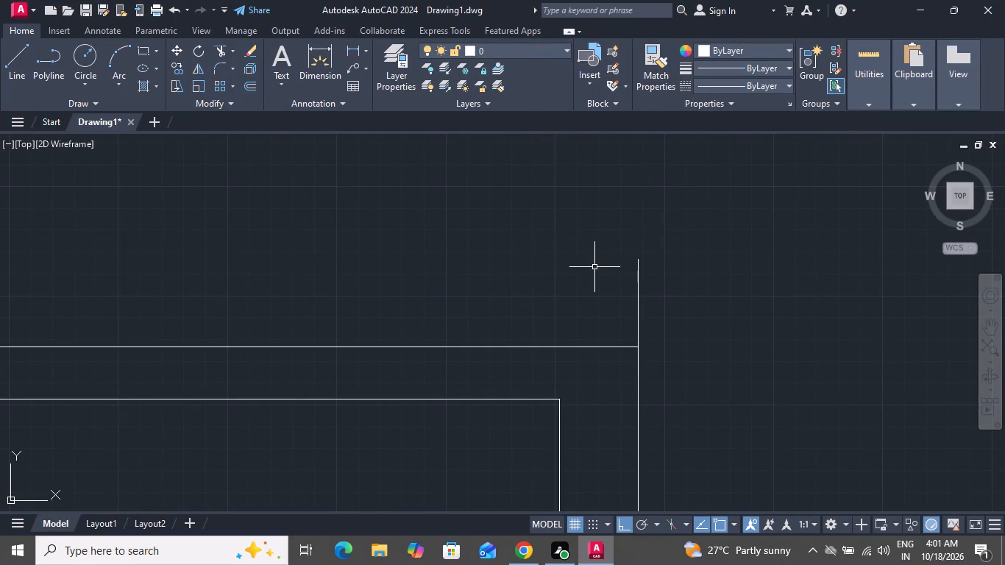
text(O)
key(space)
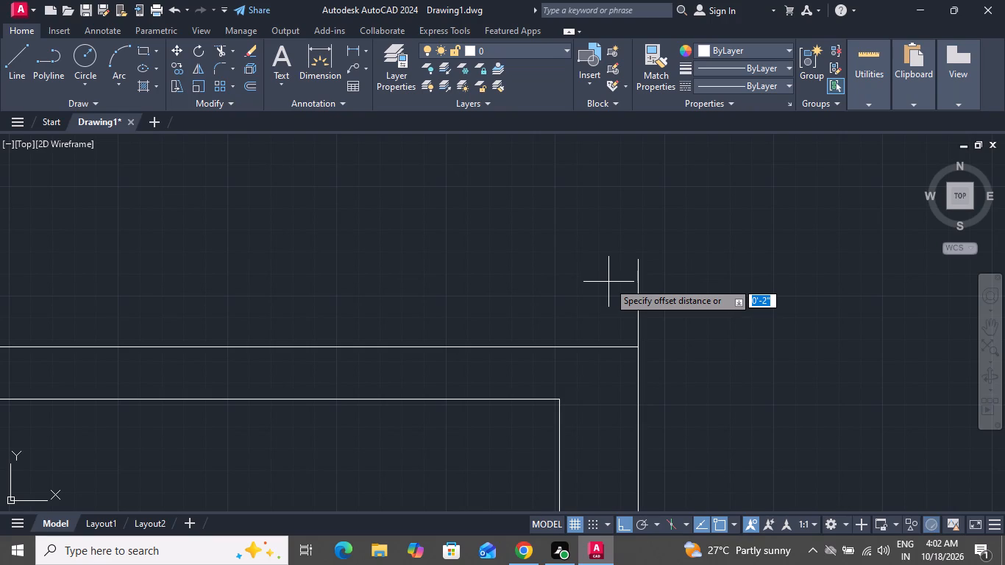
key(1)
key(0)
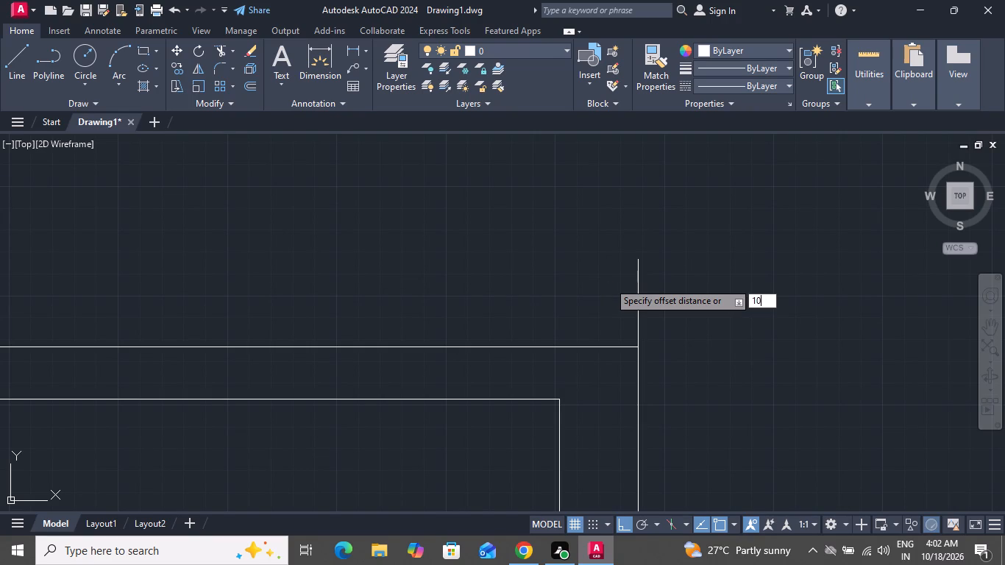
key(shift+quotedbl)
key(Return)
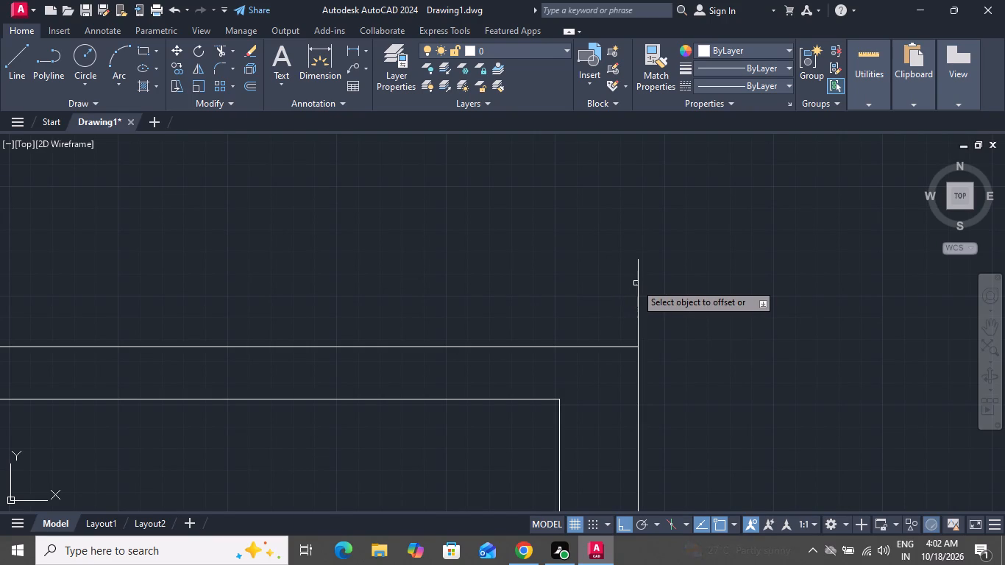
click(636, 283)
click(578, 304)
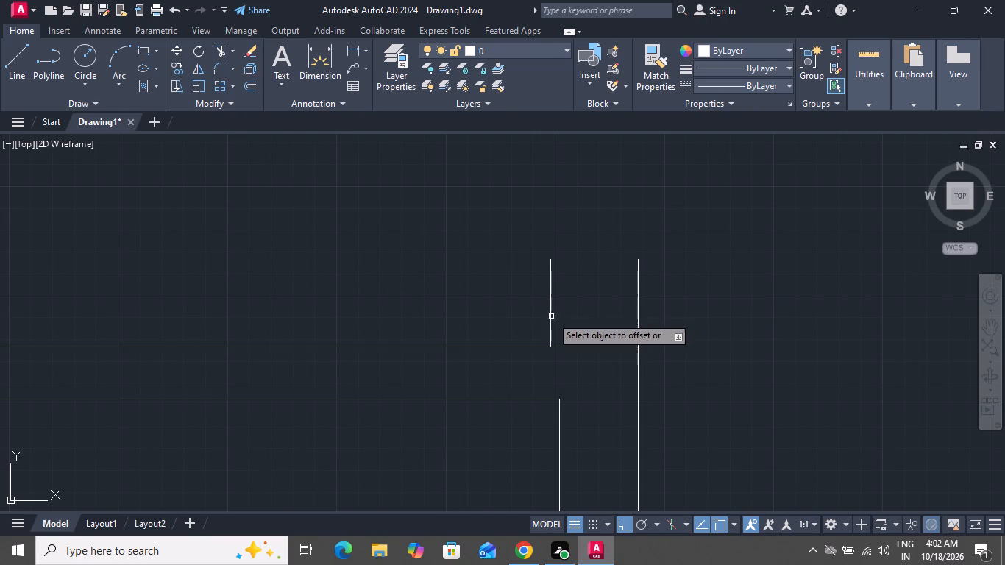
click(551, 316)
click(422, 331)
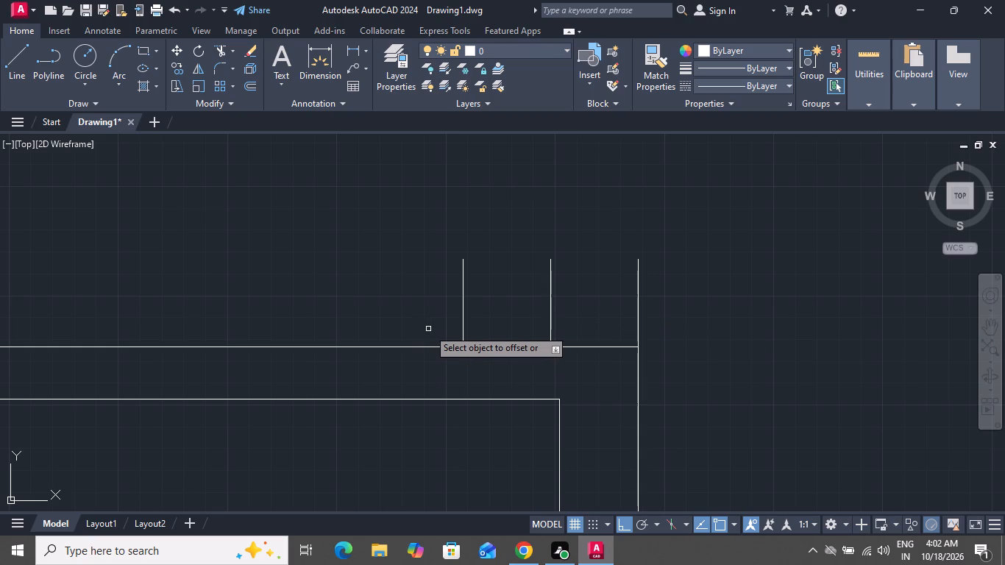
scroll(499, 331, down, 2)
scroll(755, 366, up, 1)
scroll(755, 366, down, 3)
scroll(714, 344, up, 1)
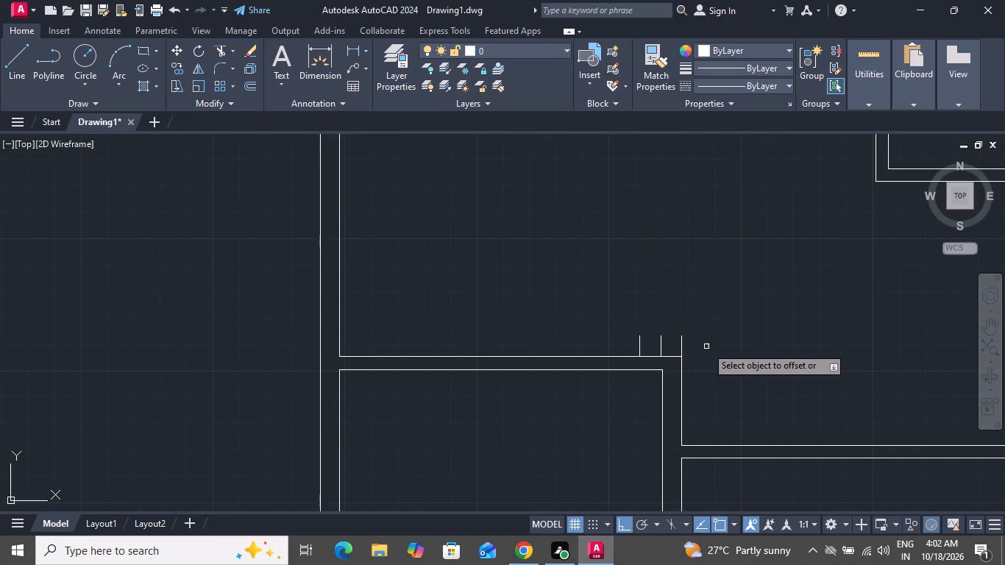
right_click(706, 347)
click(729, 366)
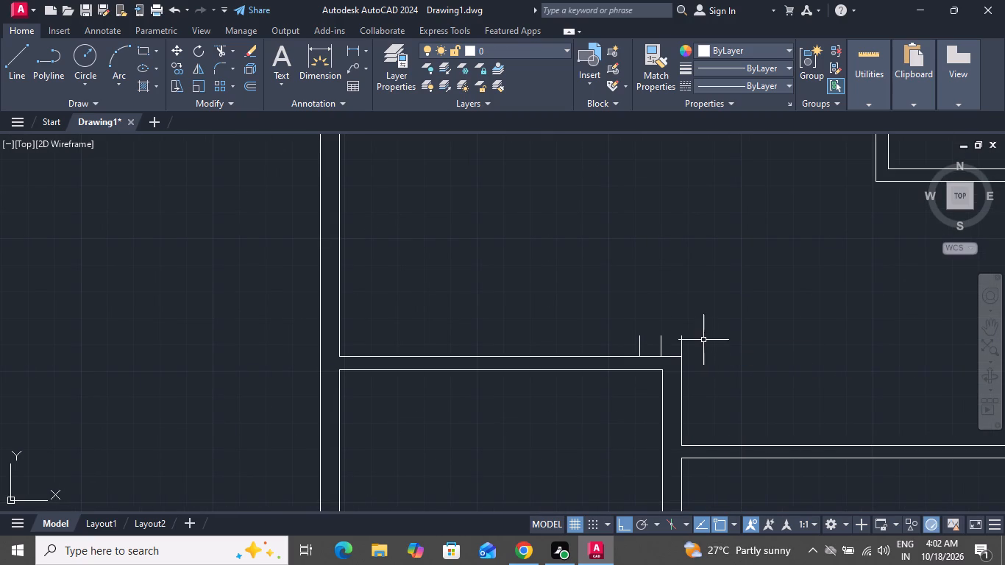
Delete the three short vertical lines above the lower-left room's upper wall.
click(703, 340)
click(599, 345)
key(Delete)
Draw a stair tread rectangle about 11" wide and 4'-3" high, up and left from the lower-left room's outer upper-right corner.
click(140, 50)
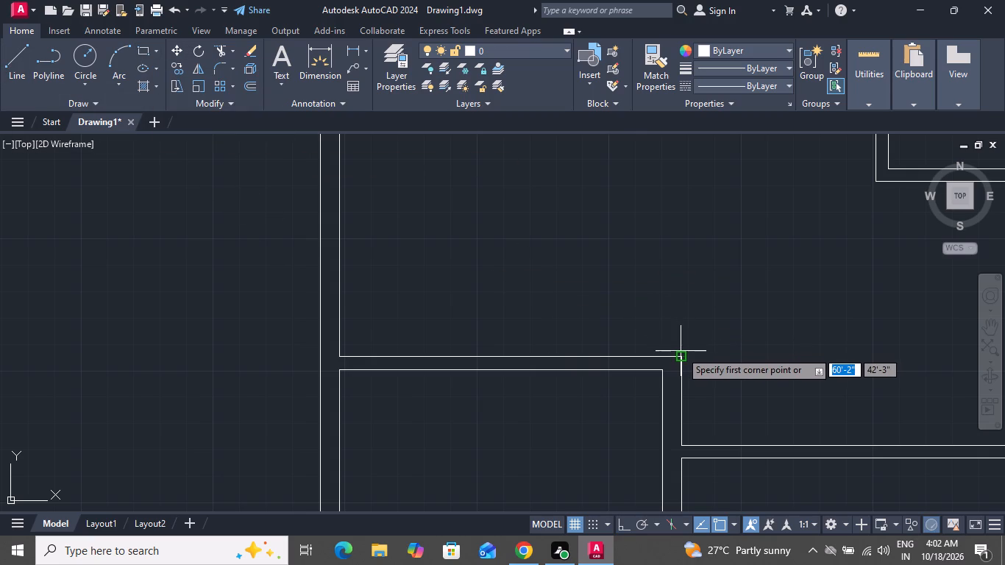
click(681, 353)
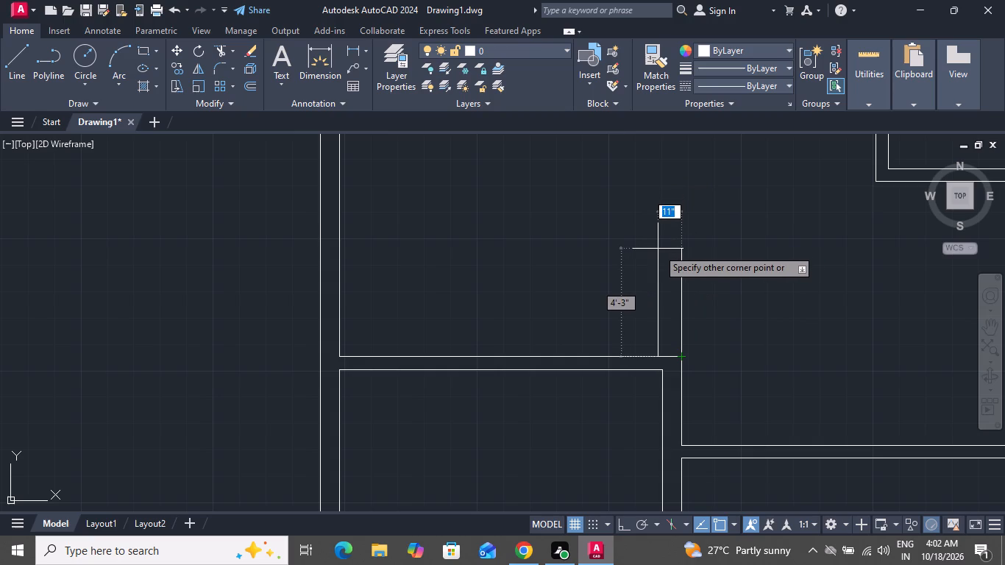
click(658, 249)
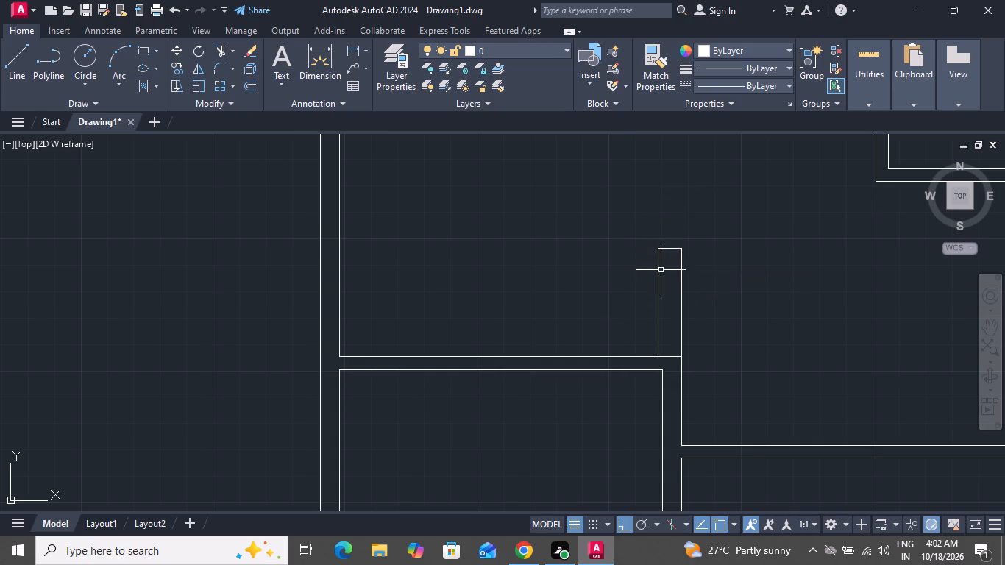
Copy the tread rectangle ten times leftward, edge to edge, to form an eleven-tread flight along the lower-left room's upper wall.
click(658, 273)
click(178, 74)
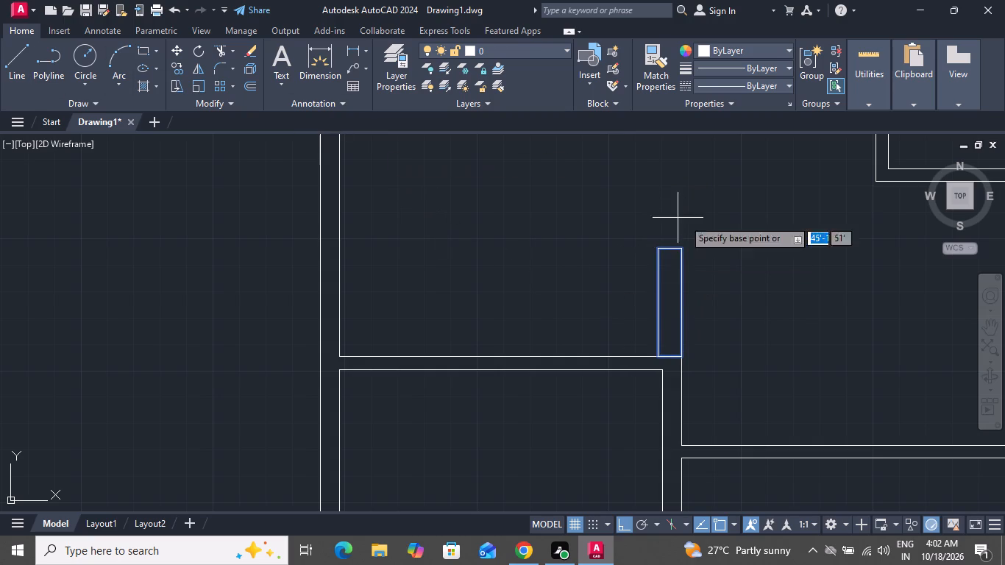
click(683, 249)
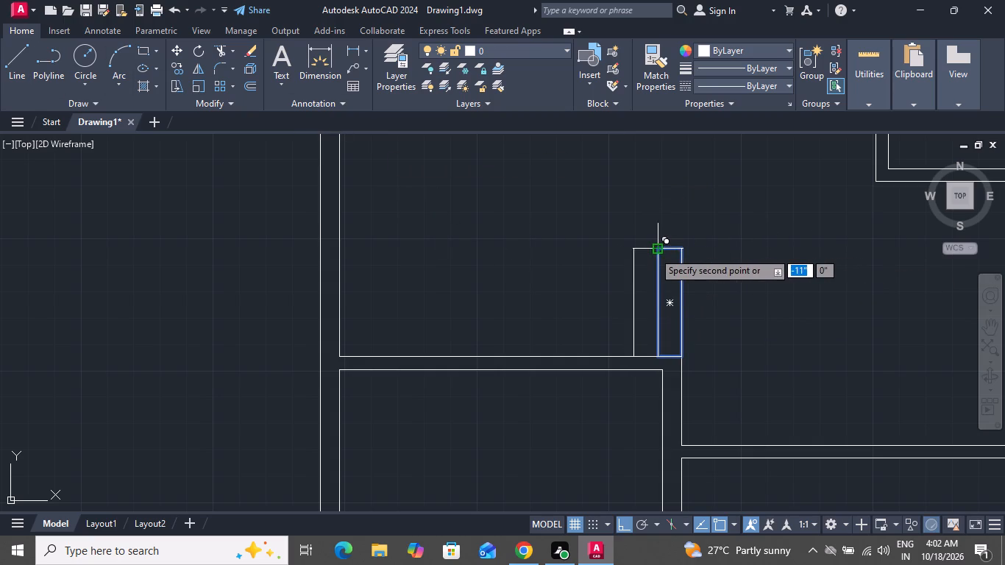
click(653, 252)
click(632, 252)
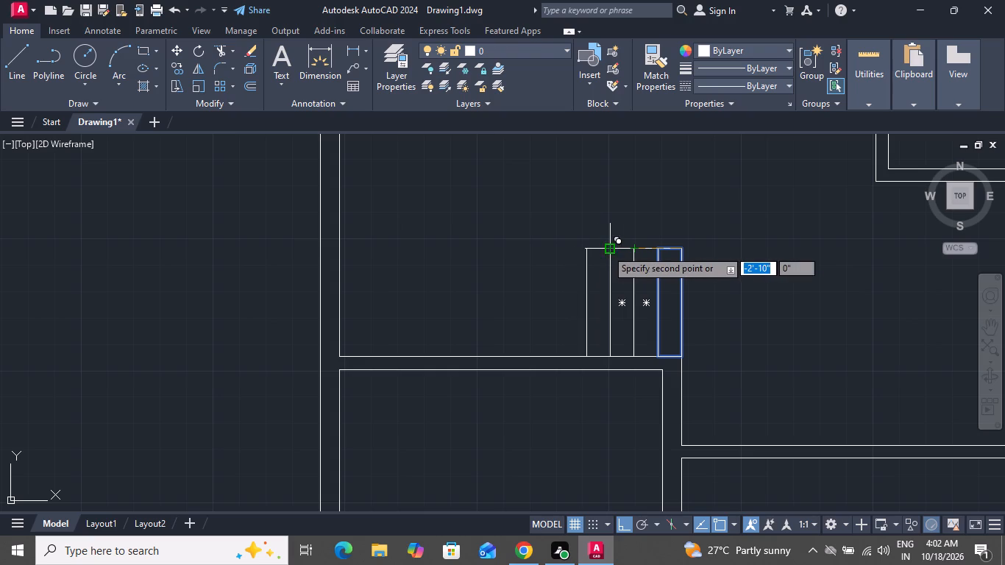
click(607, 249)
click(583, 245)
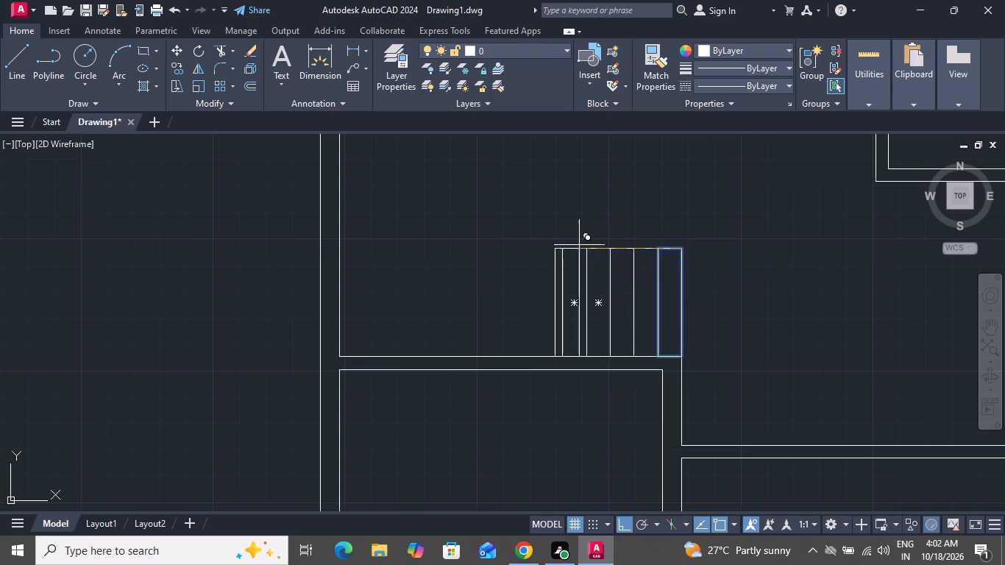
click(561, 246)
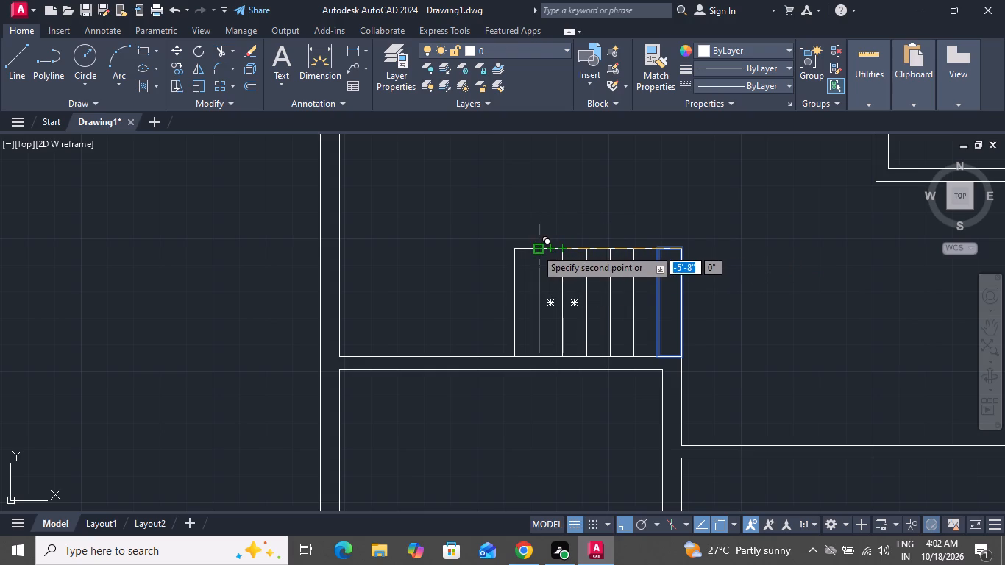
click(536, 249)
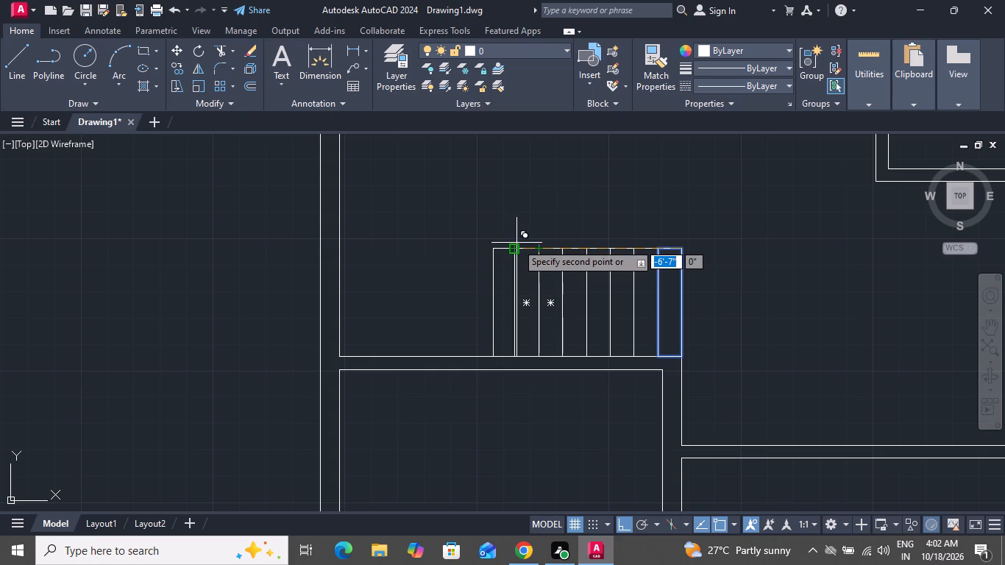
click(514, 245)
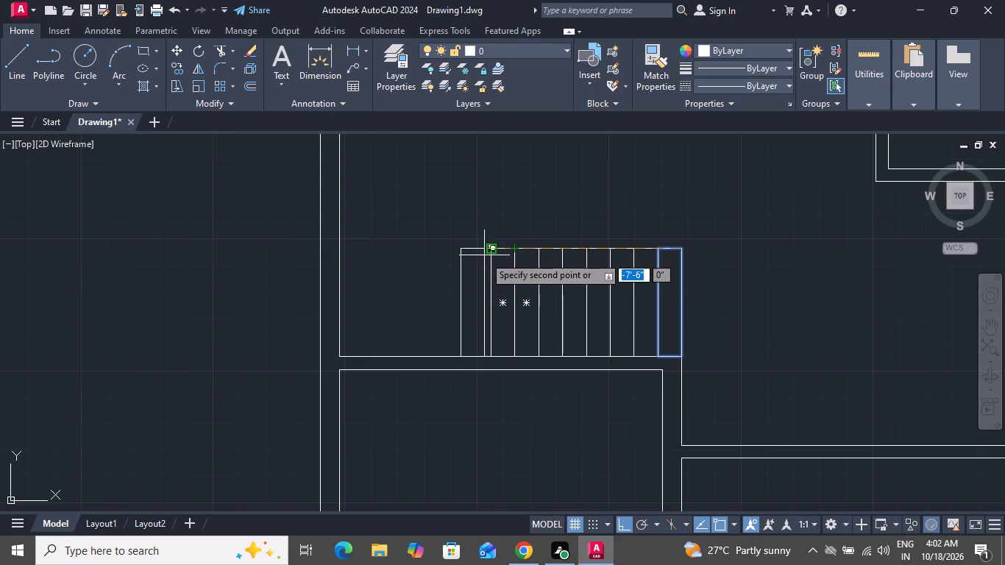
click(490, 250)
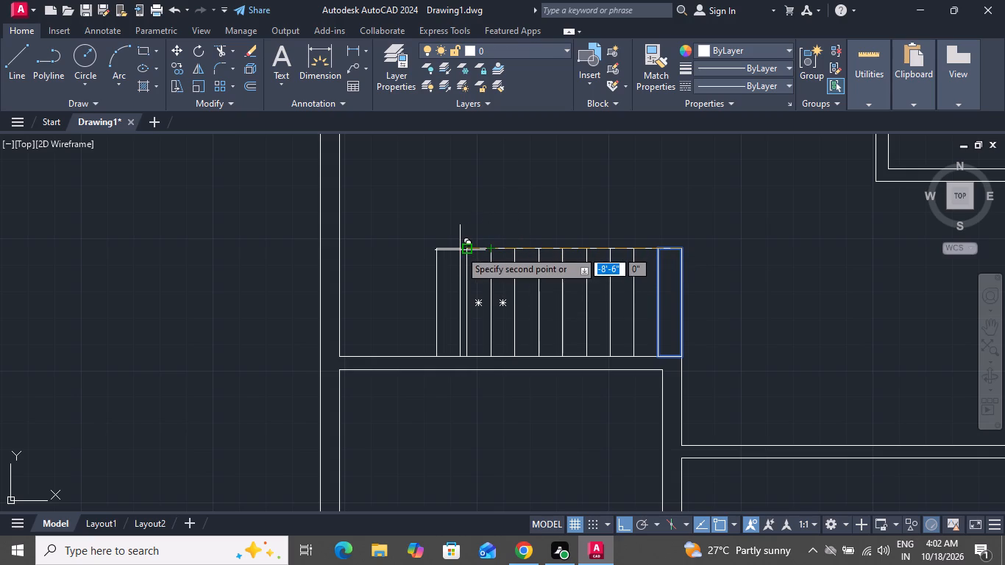
click(464, 249)
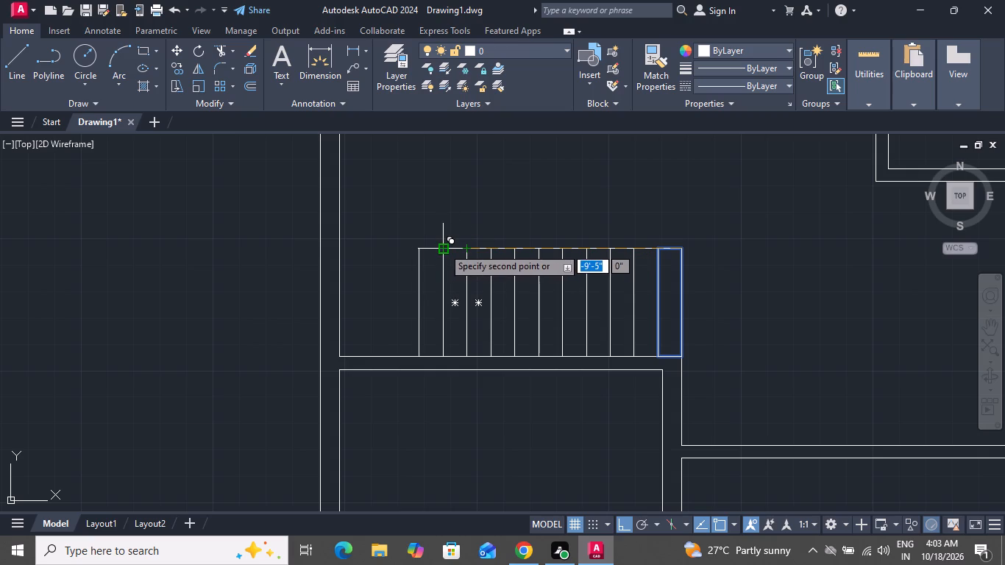
click(443, 247)
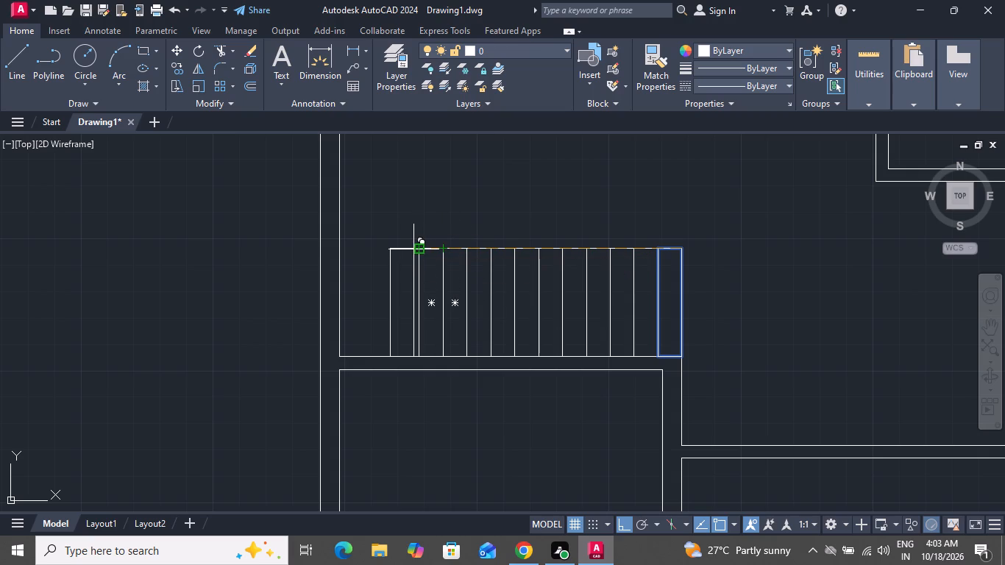
right_click(372, 332)
click(394, 354)
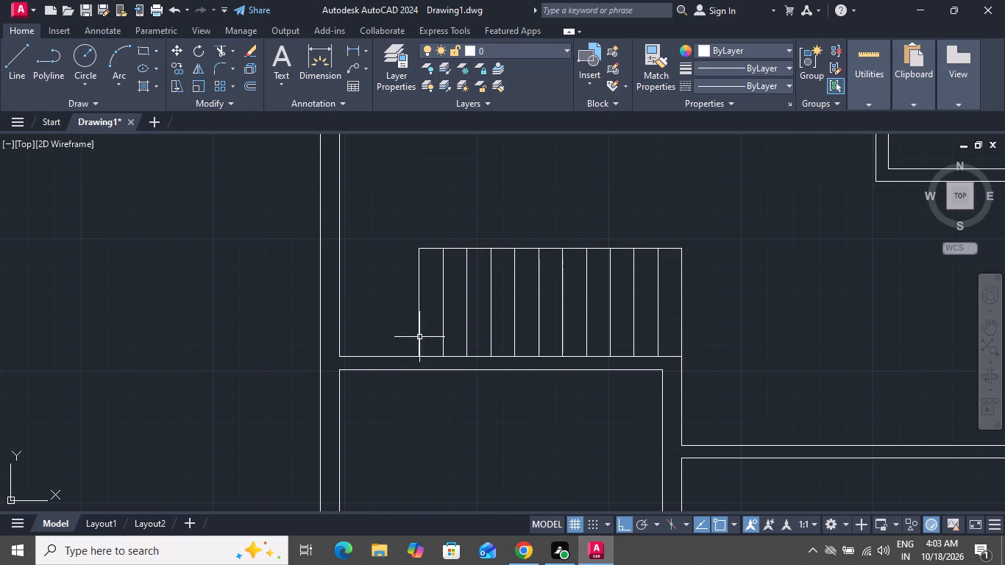
Copy the flight's leftmost tread five times directly below the flight, side by side toward the right, starting under that tread.
click(419, 337)
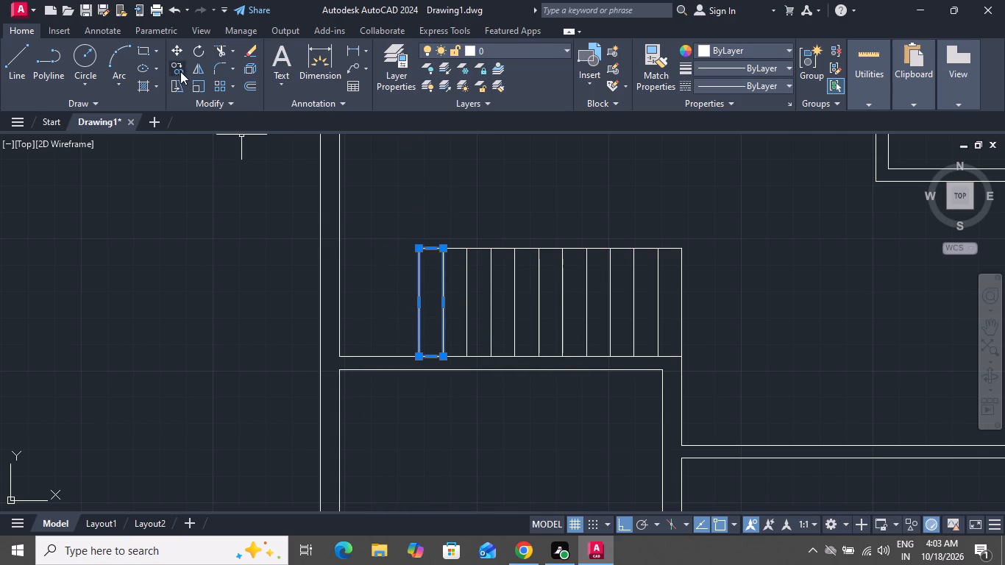
click(176, 71)
click(438, 249)
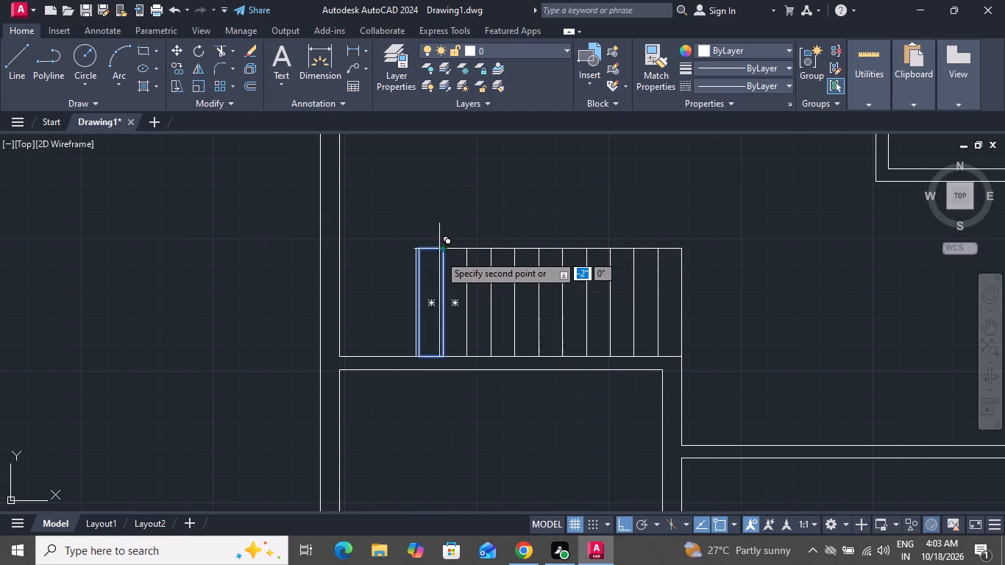
click(441, 360)
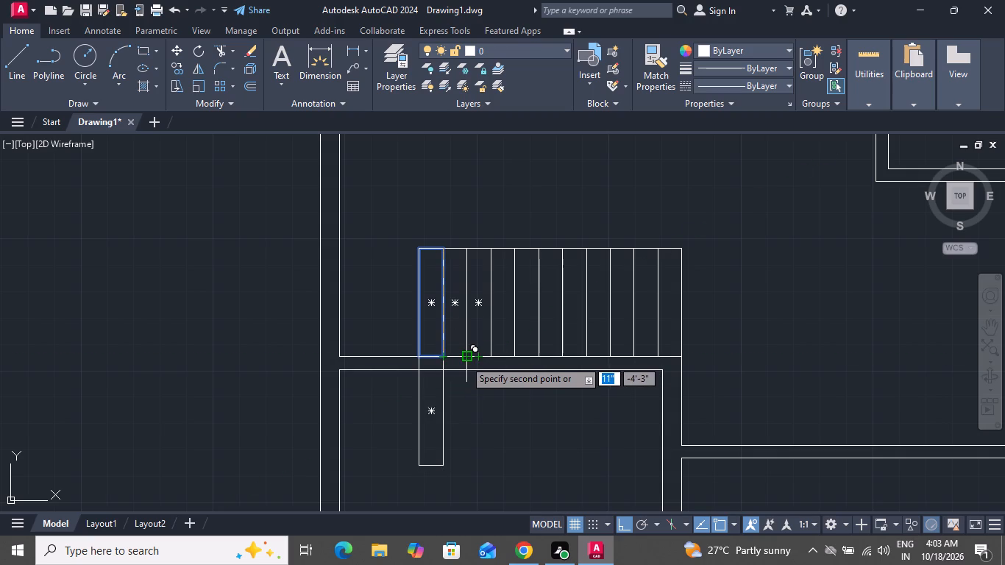
click(465, 360)
click(489, 360)
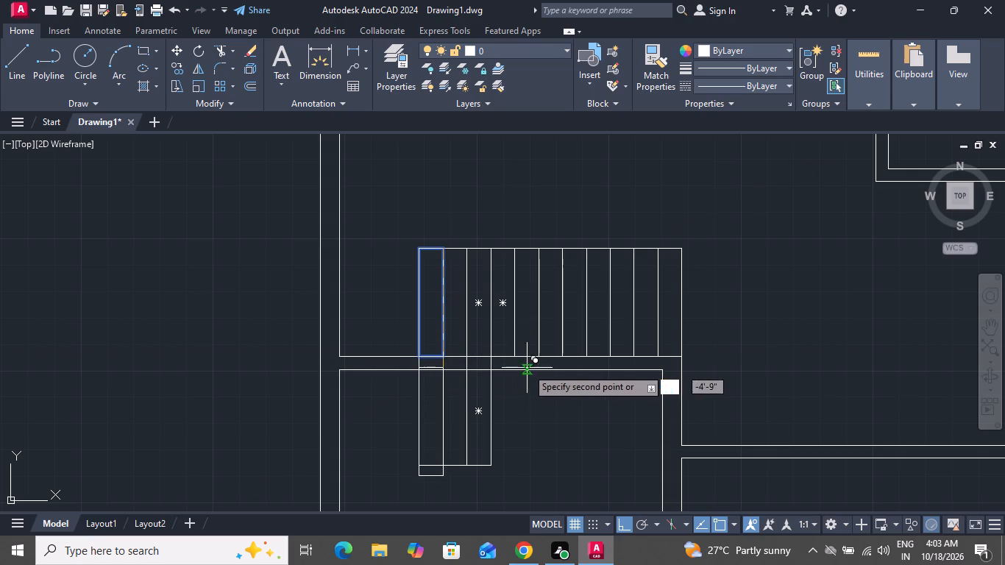
click(516, 355)
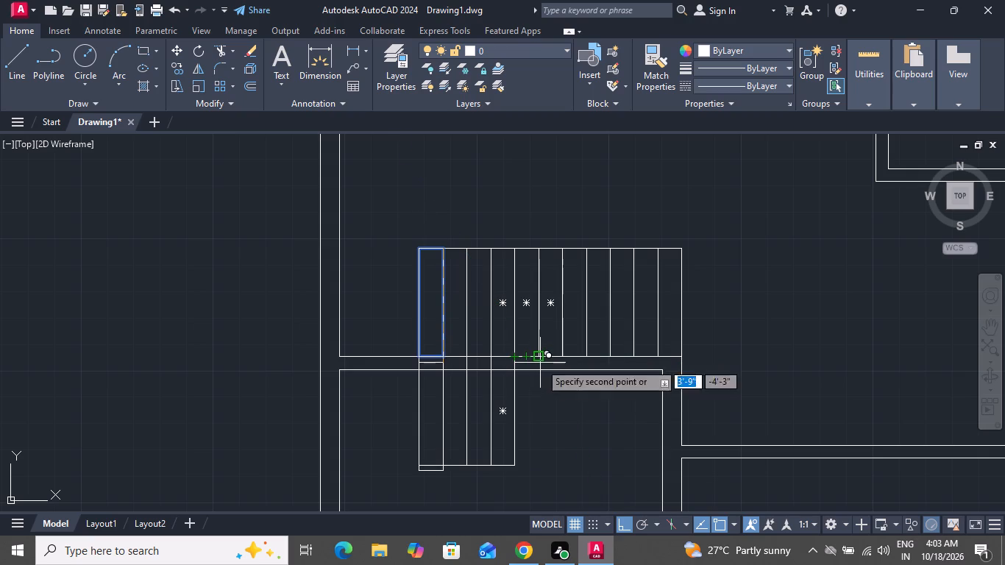
click(541, 359)
right_click(537, 386)
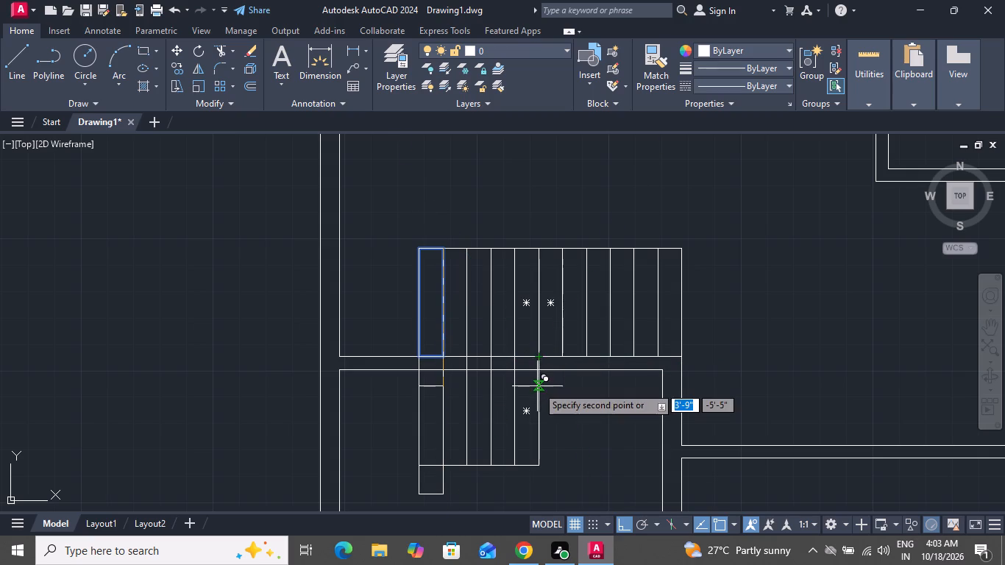
click(572, 205)
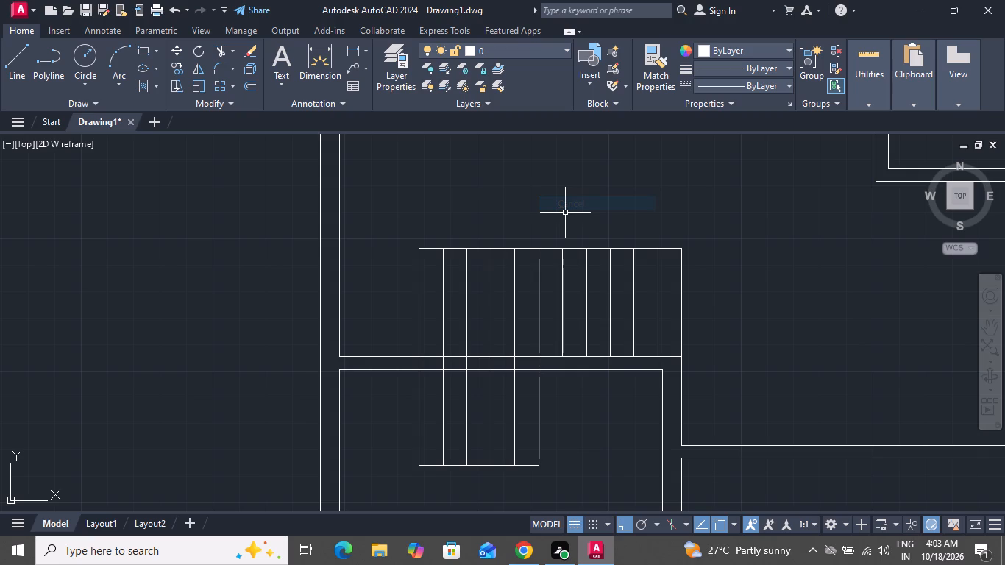
Trim the lower-left room's inner upper-wall line from the right inner wall leftward across all five lower treads.
scroll(509, 391, down, 1)
scroll(509, 391, up, 1)
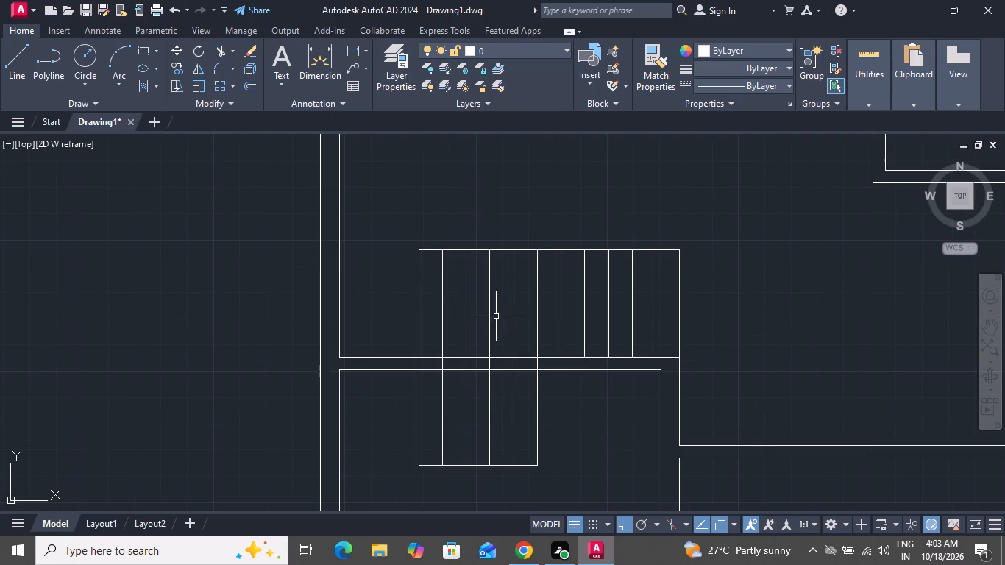
click(221, 57)
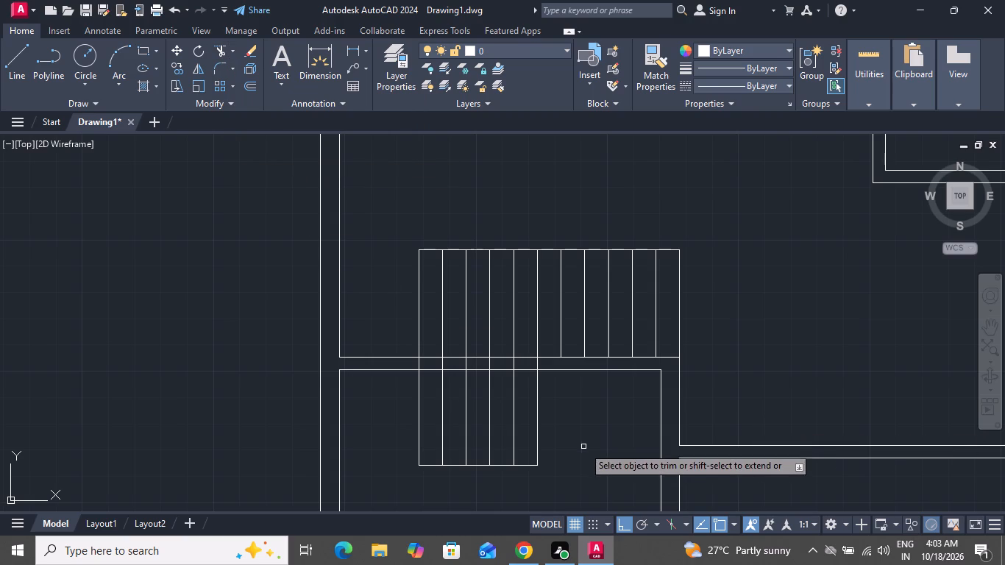
scroll(596, 406, up, 1)
click(608, 389)
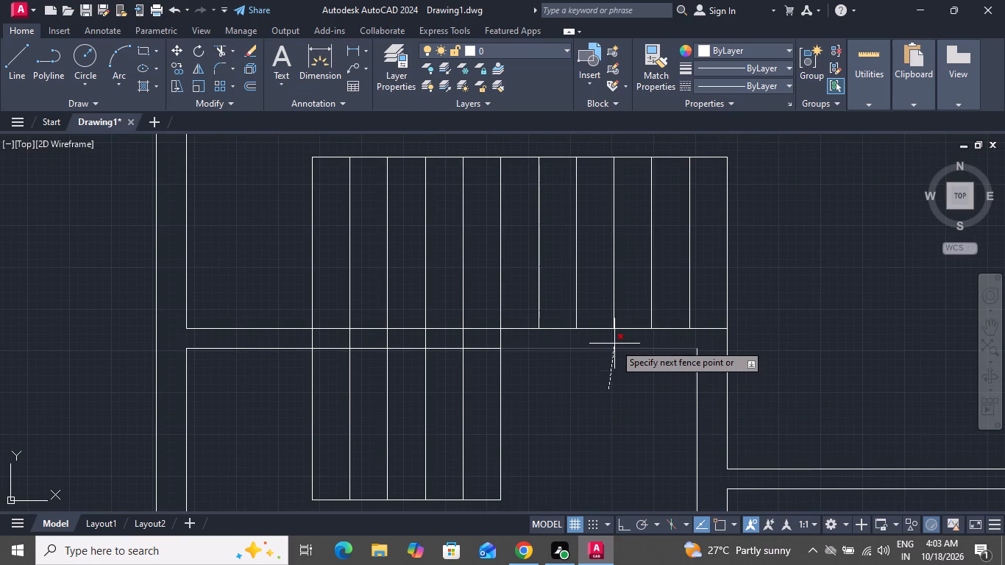
click(614, 344)
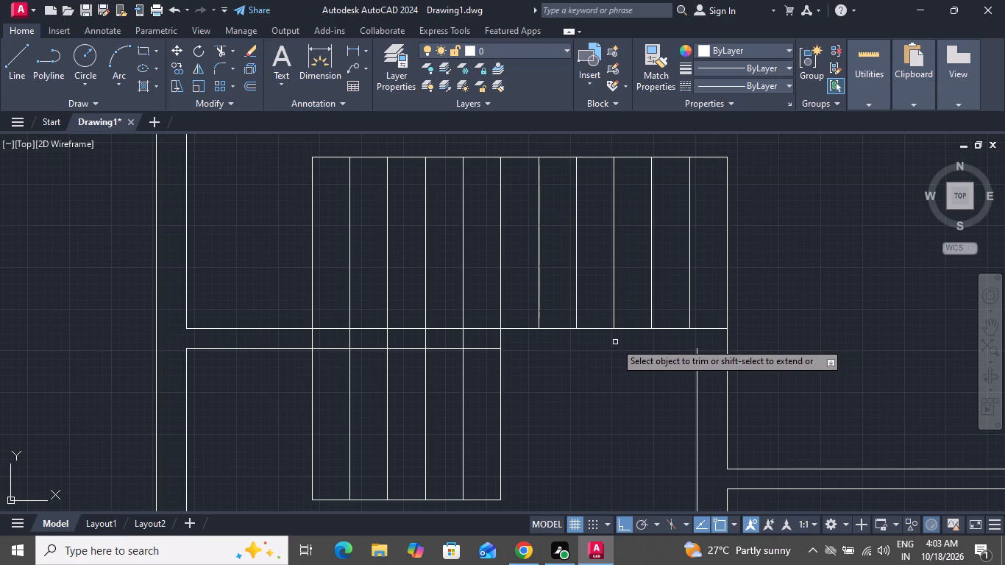
click(486, 349)
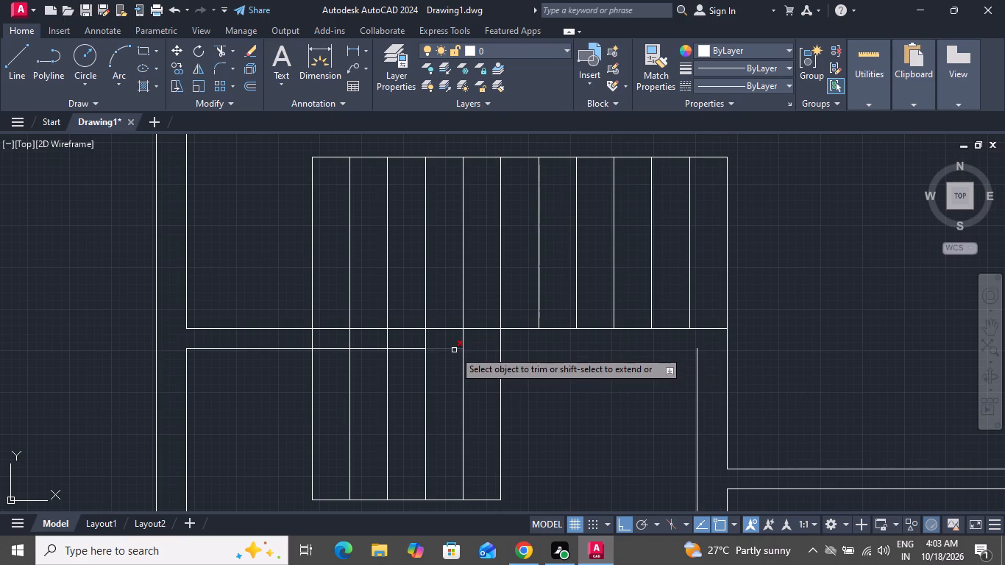
click(454, 350)
click(408, 351)
click(371, 348)
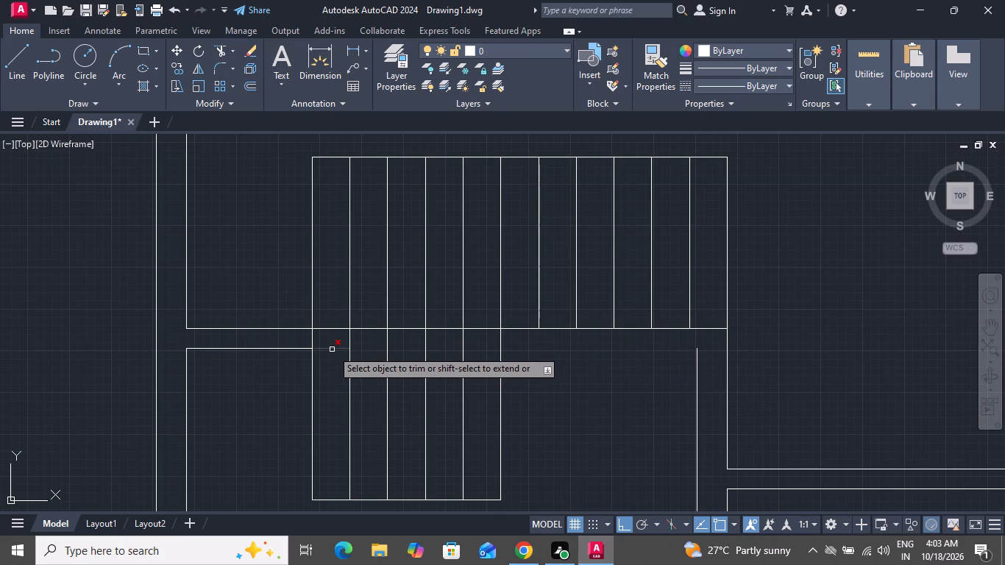
click(332, 349)
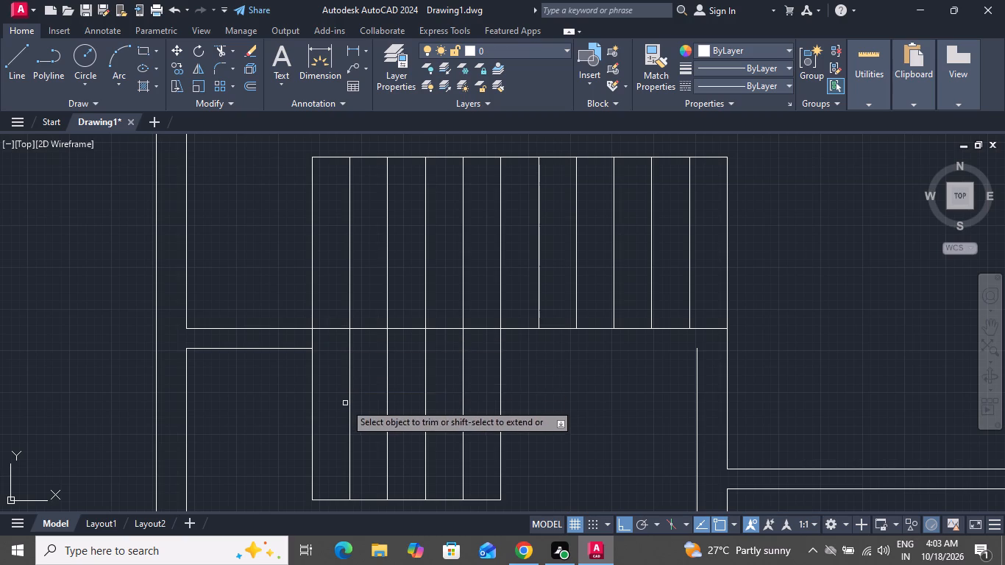
scroll(348, 405, down, 1)
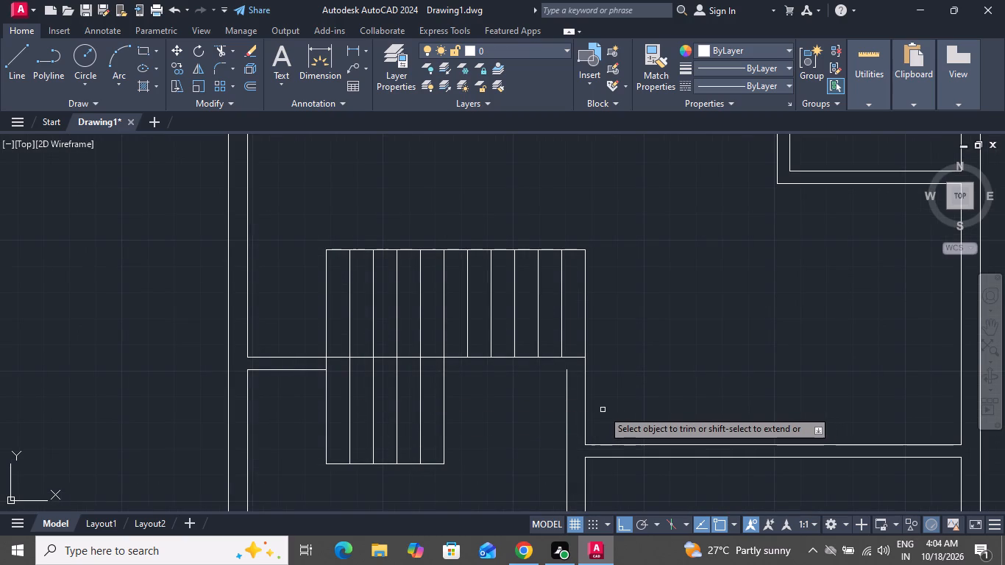
key(Escape)
Extend the lower-left room's right inner wall line up to the line under the upper stair flight.
text(EX)
key(space)
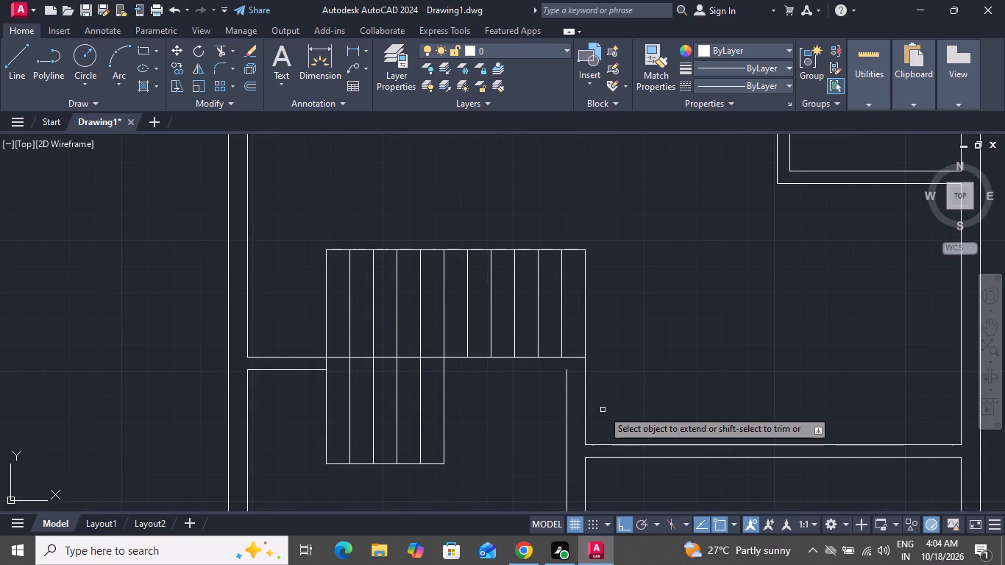
key(space)
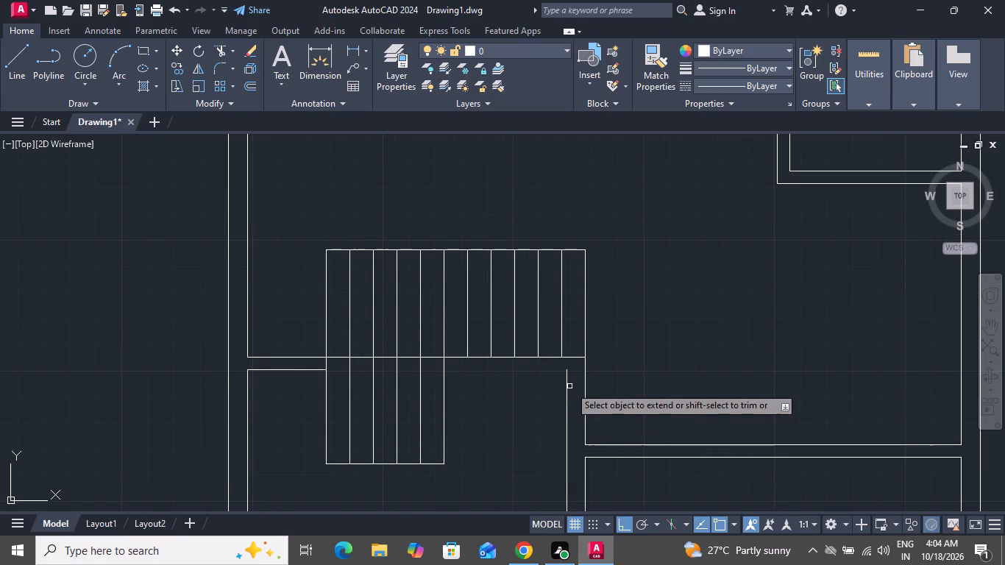
click(566, 386)
right_click(506, 403)
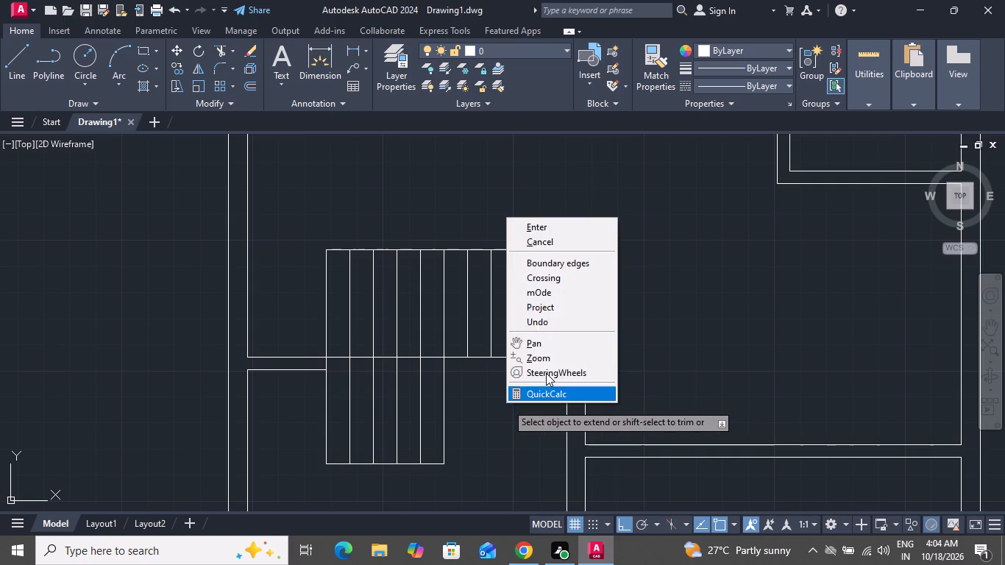
click(559, 239)
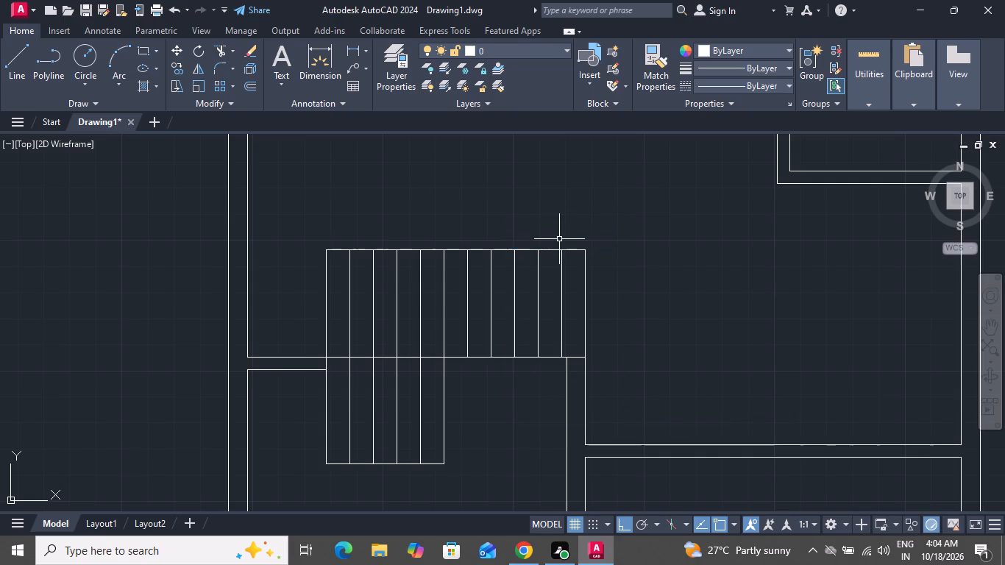
Delete the leftover piece of the inner upper-wall line left of the lower treads.
click(278, 371)
key(Delete)
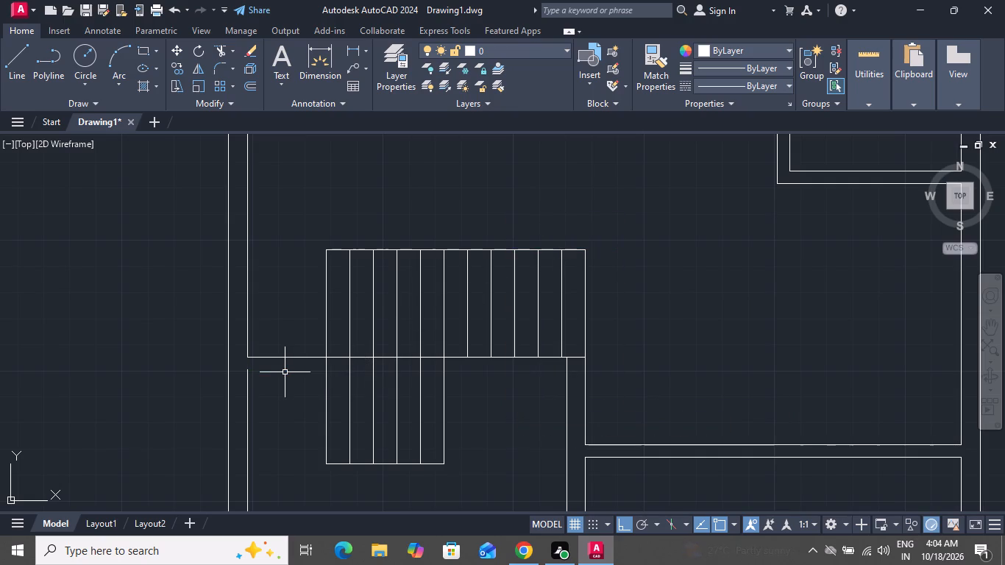
Extend the lower-left room's left inner wall line up to the remaining upper-wall line.
text(EX)
key(space)
key(space)
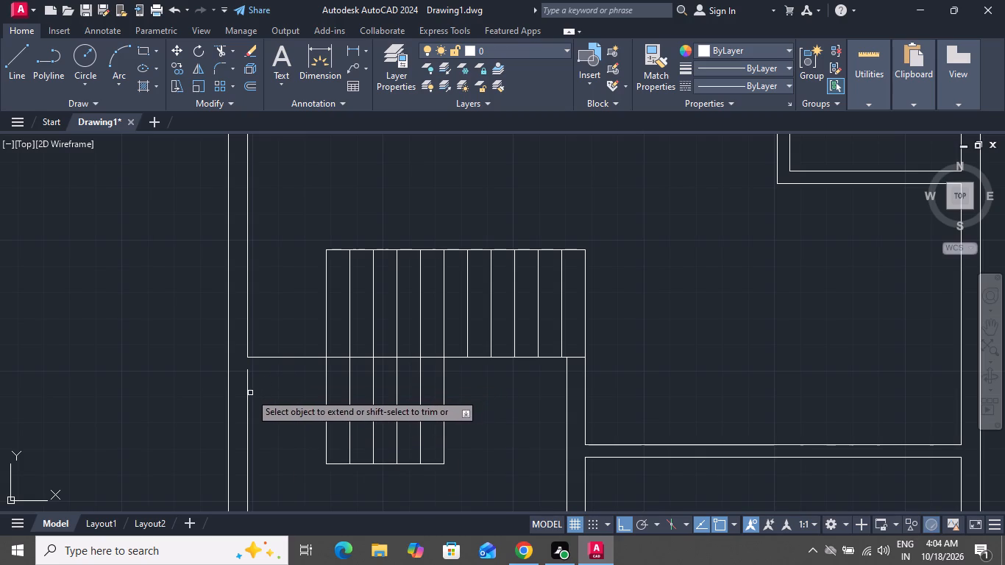
click(247, 380)
right_click(289, 392)
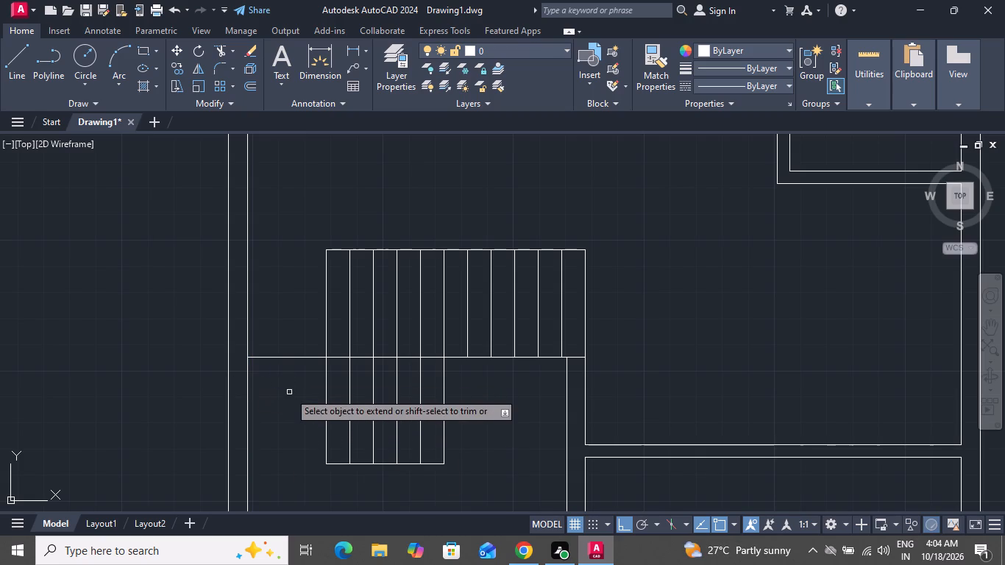
click(366, 227)
Draw the stair direction line from the upper flight's right-end midpoint: about 12' left, 4'-4" down, then about 5'-11" right into the last lower tread.
click(24, 45)
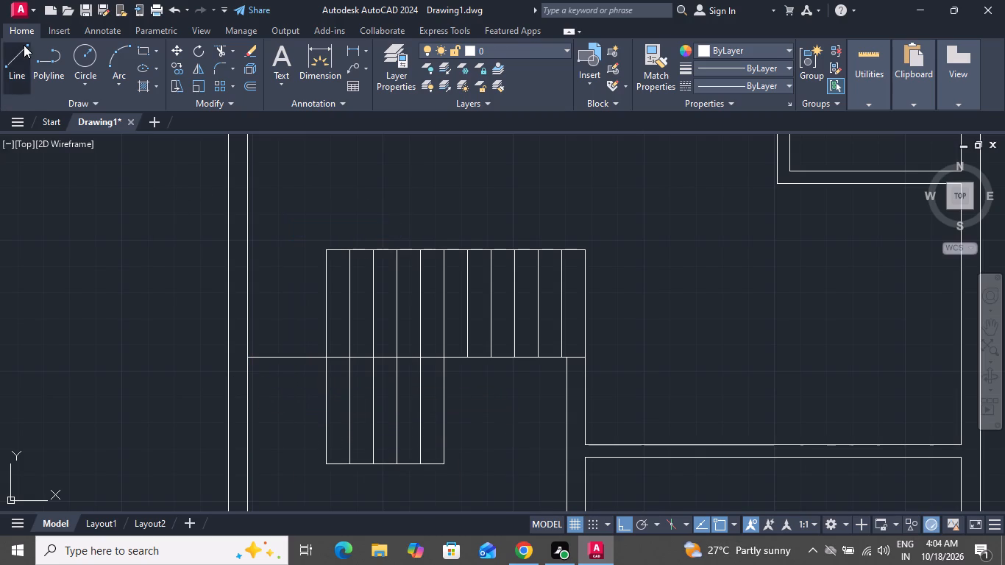
click(586, 301)
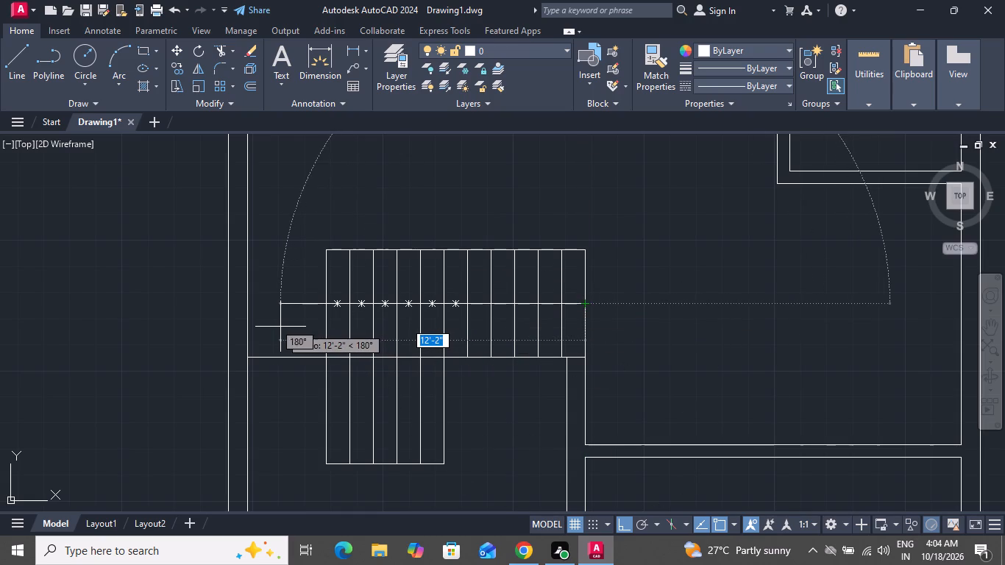
click(274, 327)
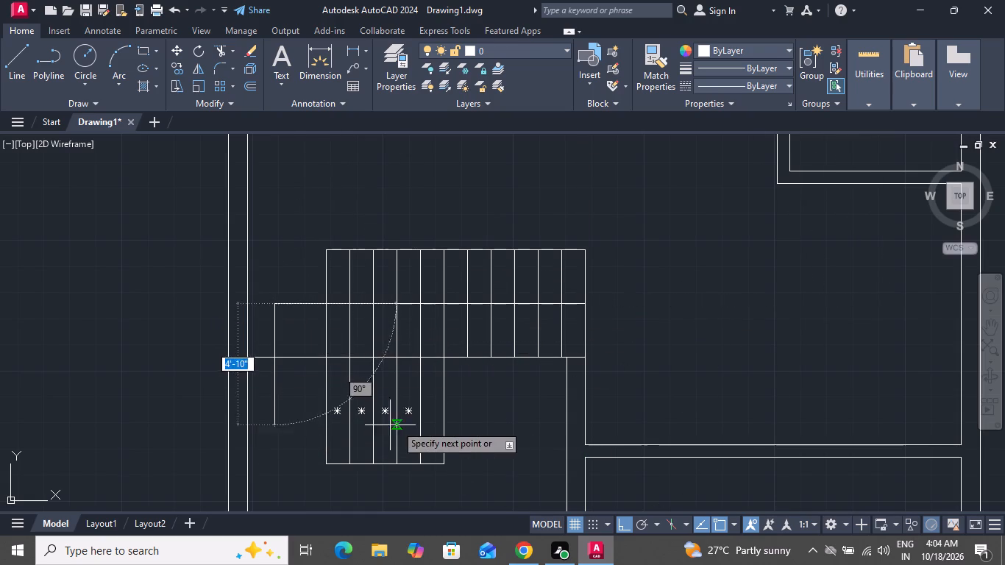
click(284, 413)
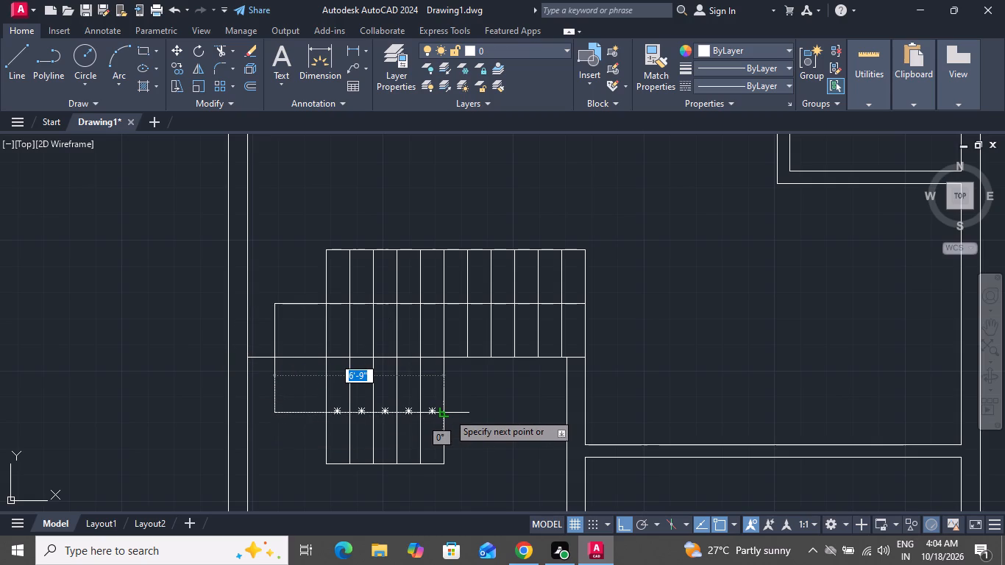
scroll(403, 428, up, 3)
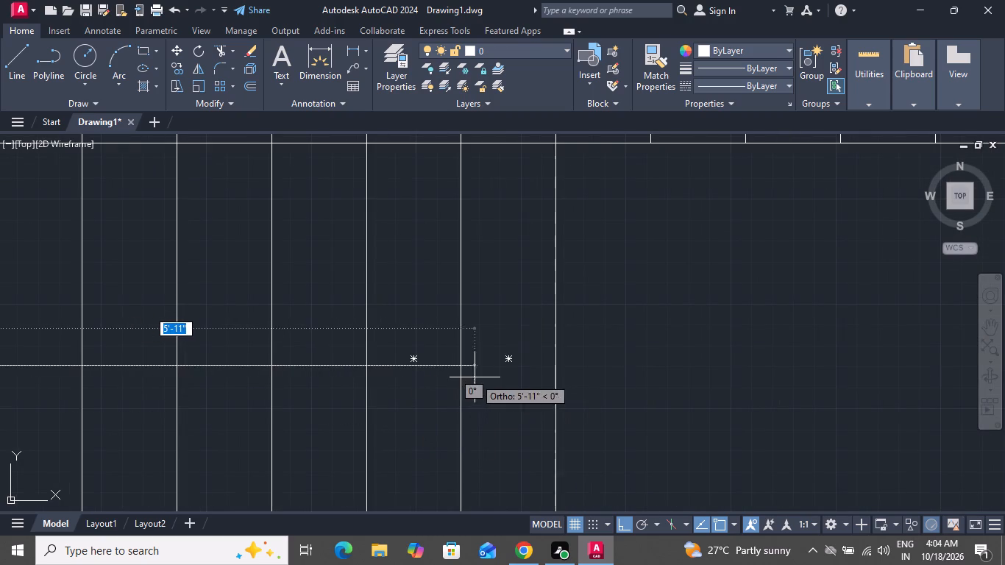
click(475, 372)
Draw a triangular arrowhead at the direction line's end, with a vertical base and its tip on the lower flight's right edge.
click(476, 339)
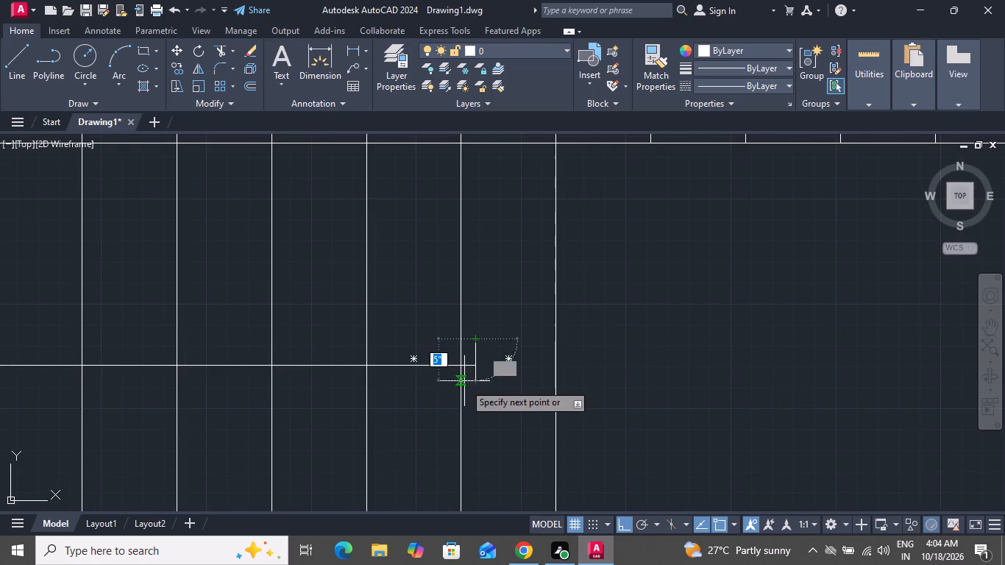
click(478, 393)
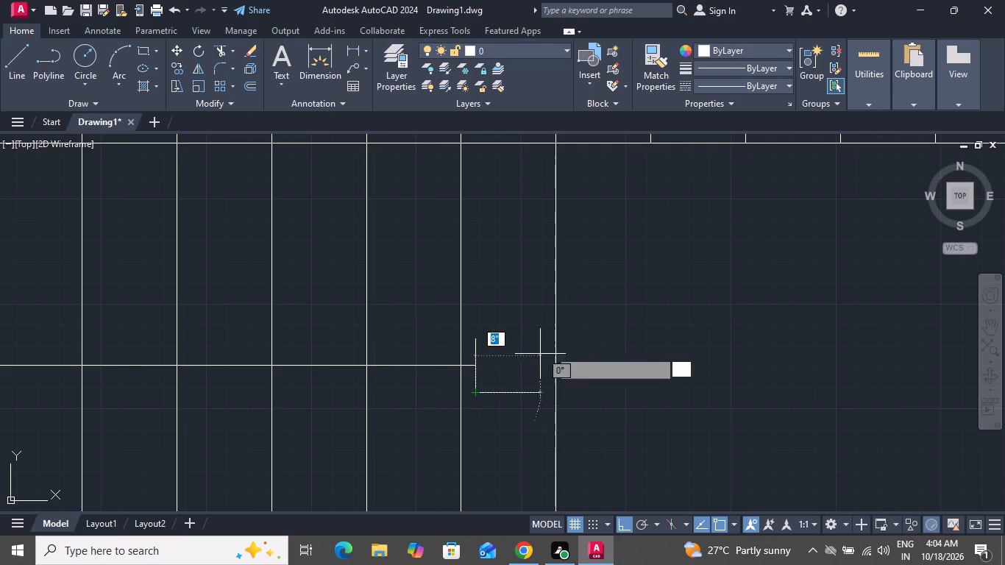
click(556, 347)
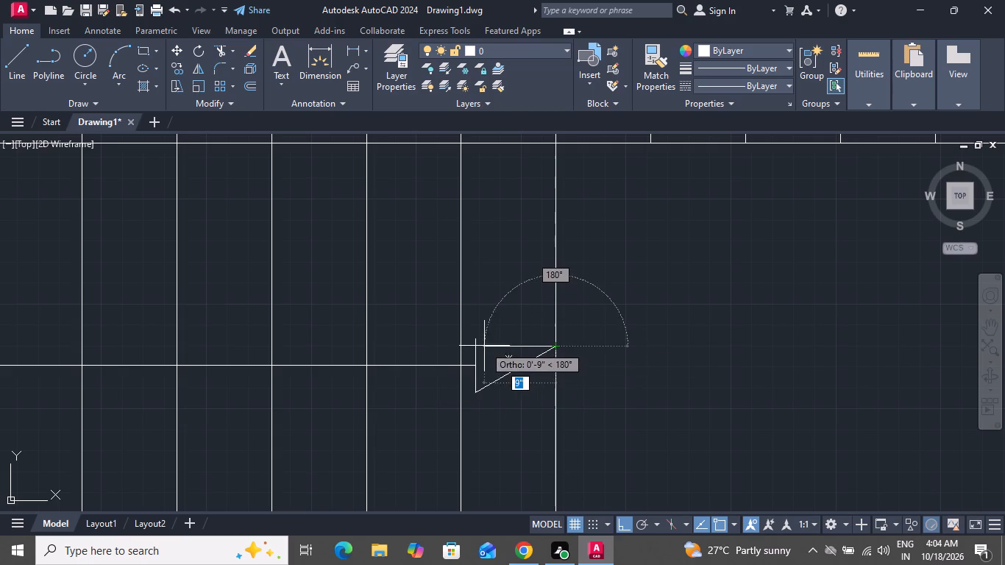
click(473, 336)
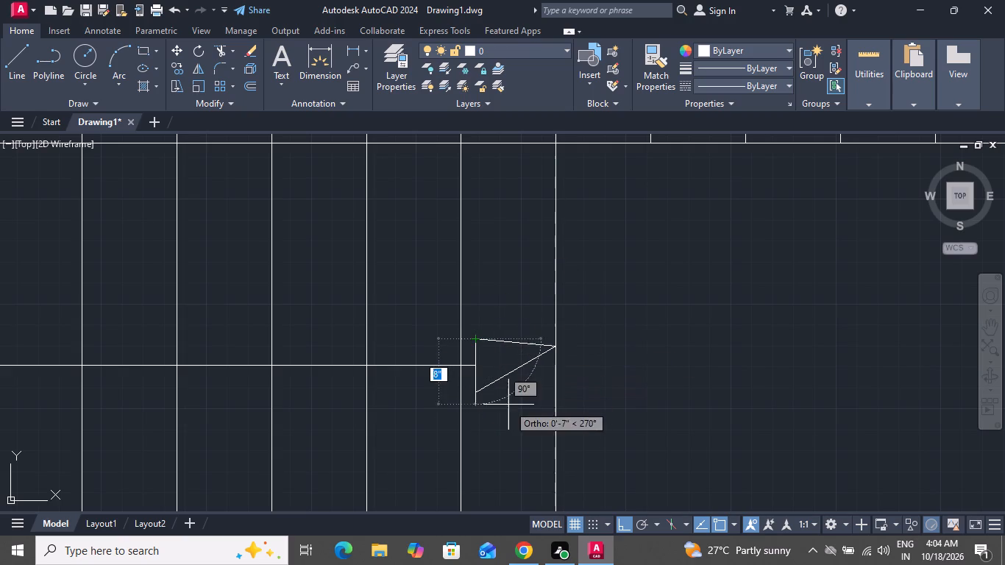
right_click(450, 433)
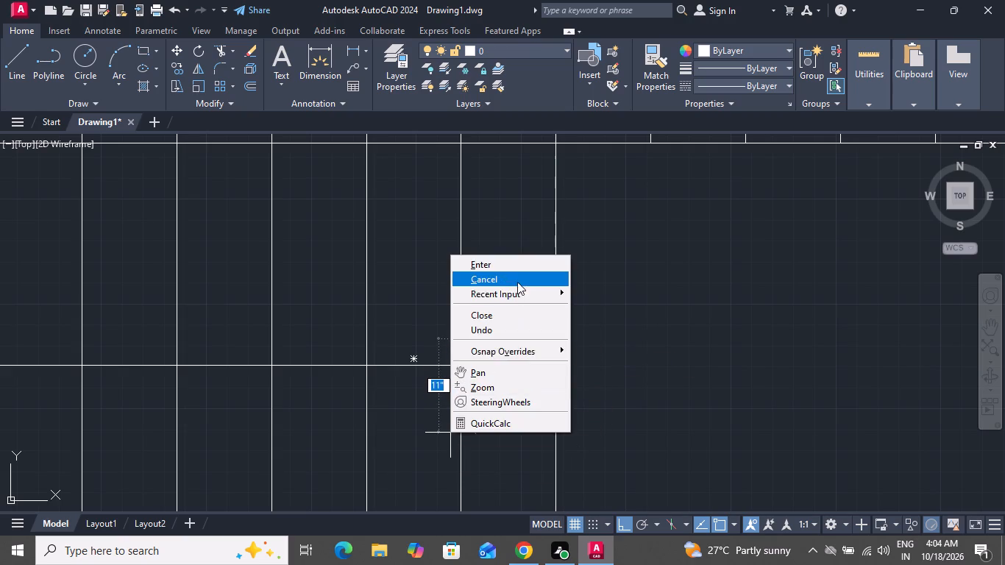
click(517, 282)
Delete the arrowhead's two slanted sides, keeping its vertical base.
scroll(458, 422, down, 1)
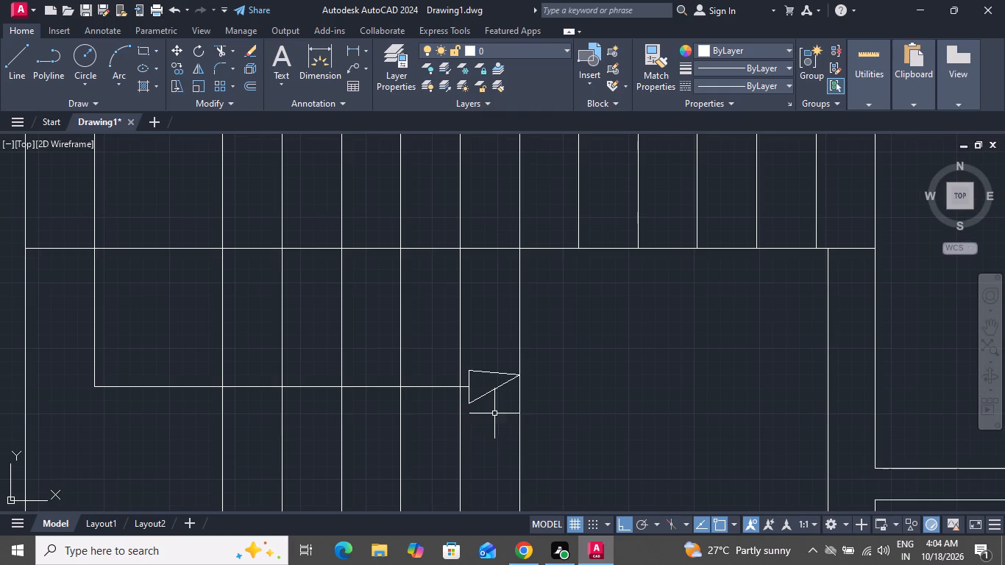
scroll(485, 366, up, 2)
click(491, 361)
click(516, 444)
drag(536, 380, 536, 379)
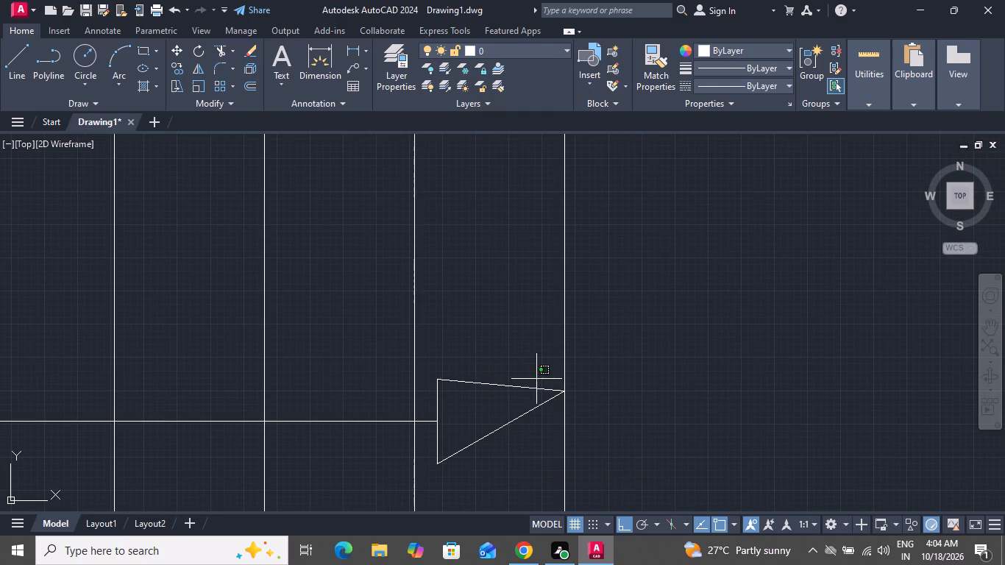
drag(536, 379, 522, 383)
click(480, 415)
key(Delete)
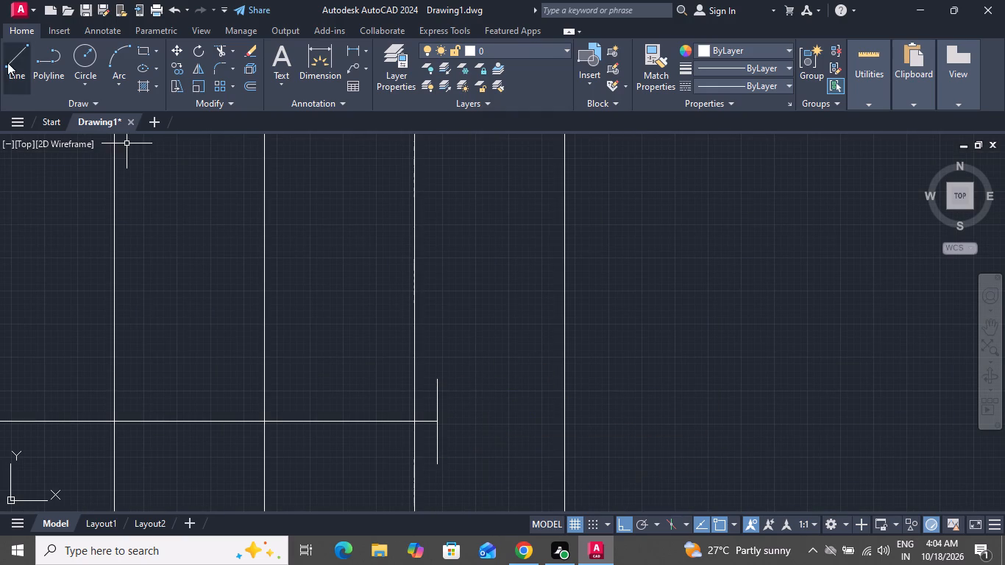
Turn Ortho off and redraw the arrowhead's two slanted sides from the base ends, meeting lower on the flight's right edge.
click(7, 63)
click(621, 522)
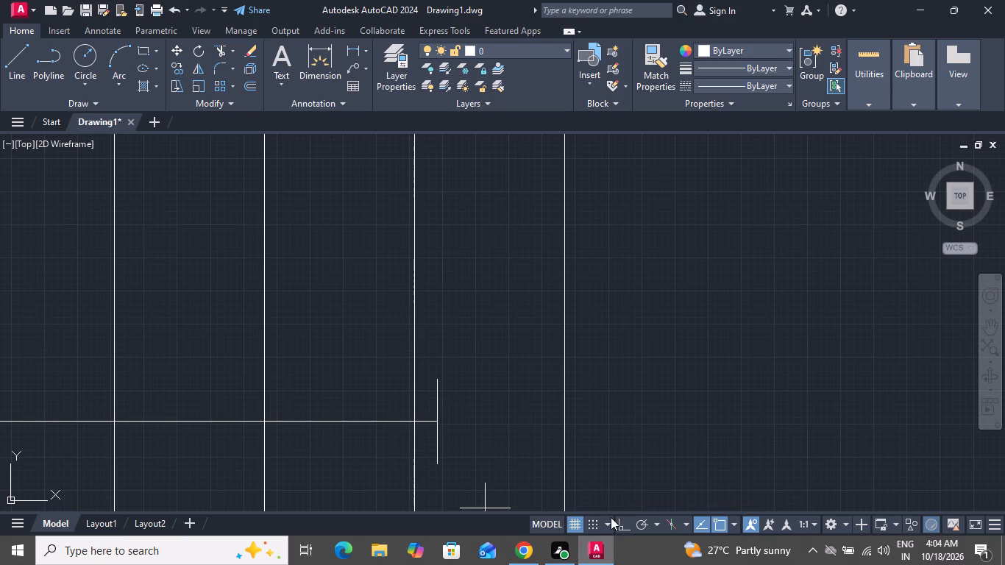
click(440, 384)
click(562, 413)
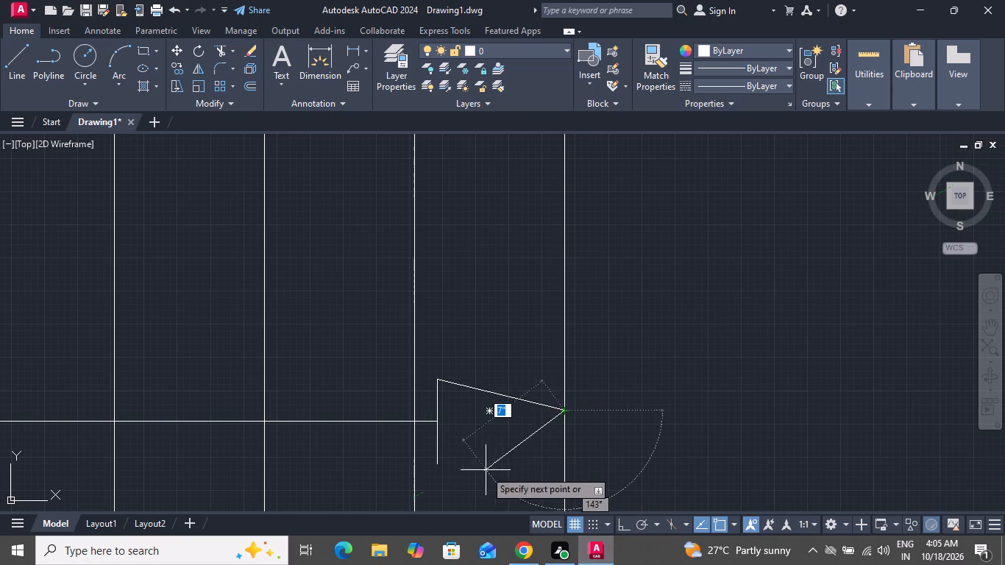
click(441, 467)
right_click(447, 463)
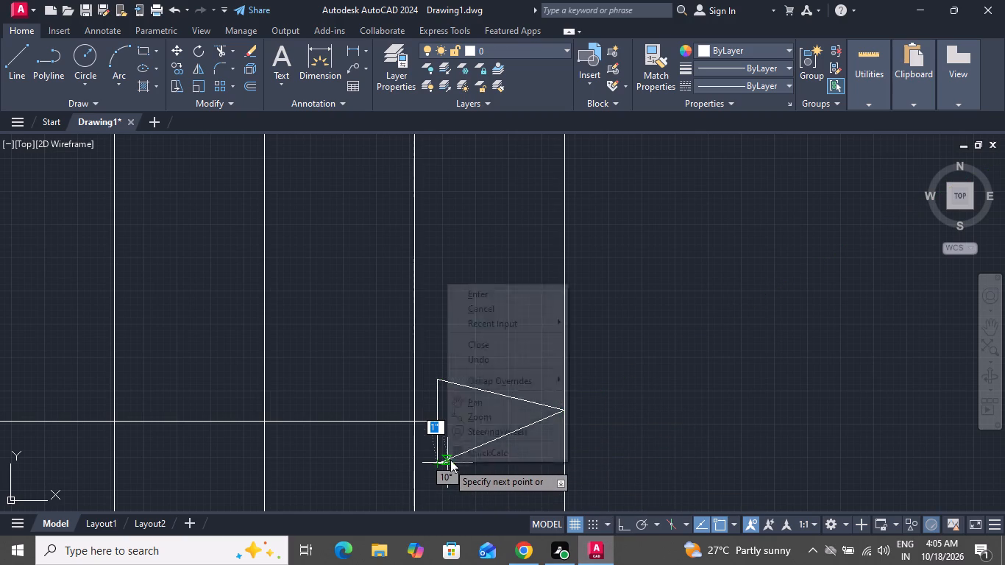
click(511, 305)
Turn Ortho on and draw a horizontal line from the lower flight's bottom-left corner to the left outer wall's inner face.
scroll(622, 235, down, 2)
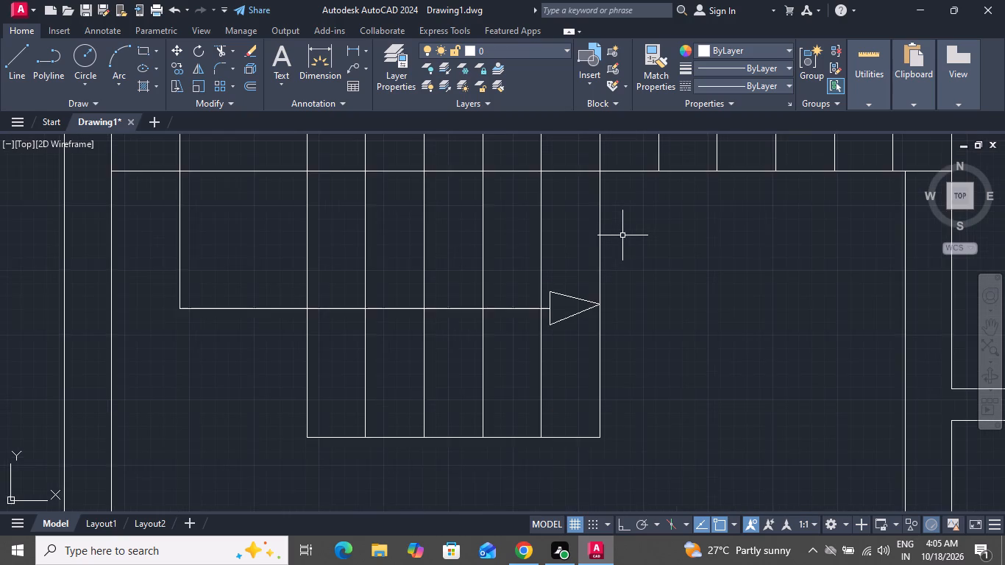
scroll(625, 235, down, 2)
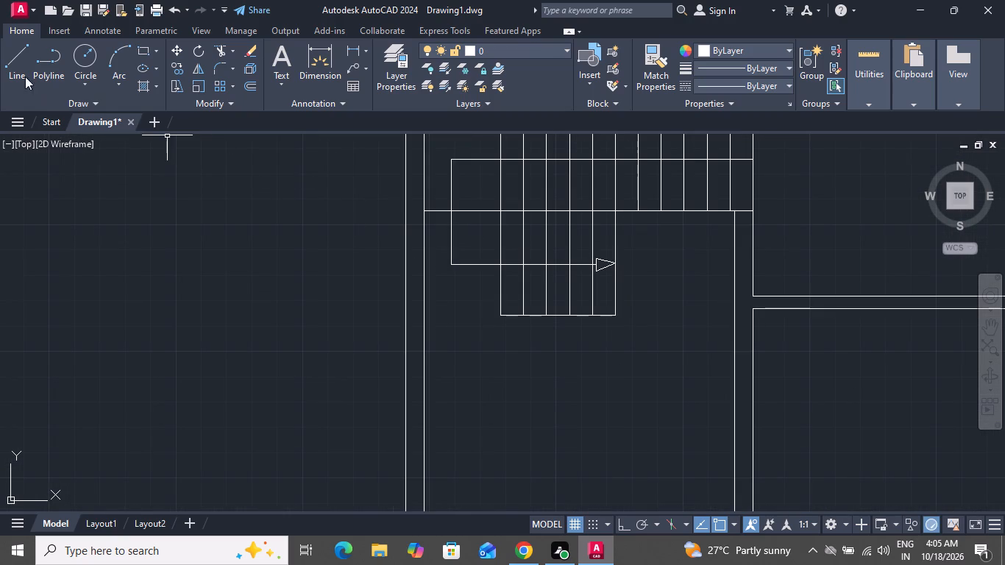
click(2, 62)
click(20, 71)
click(500, 317)
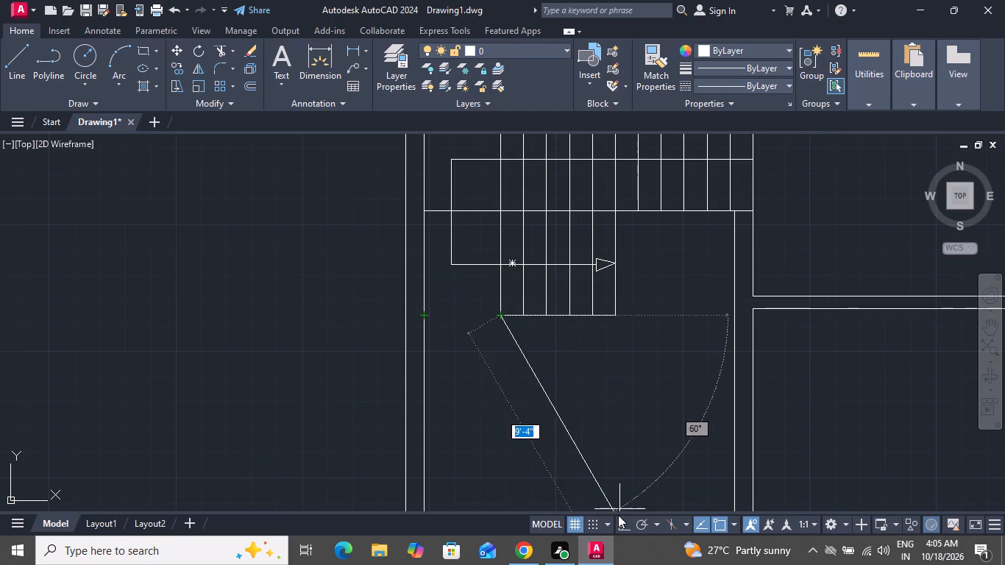
click(618, 517)
click(427, 320)
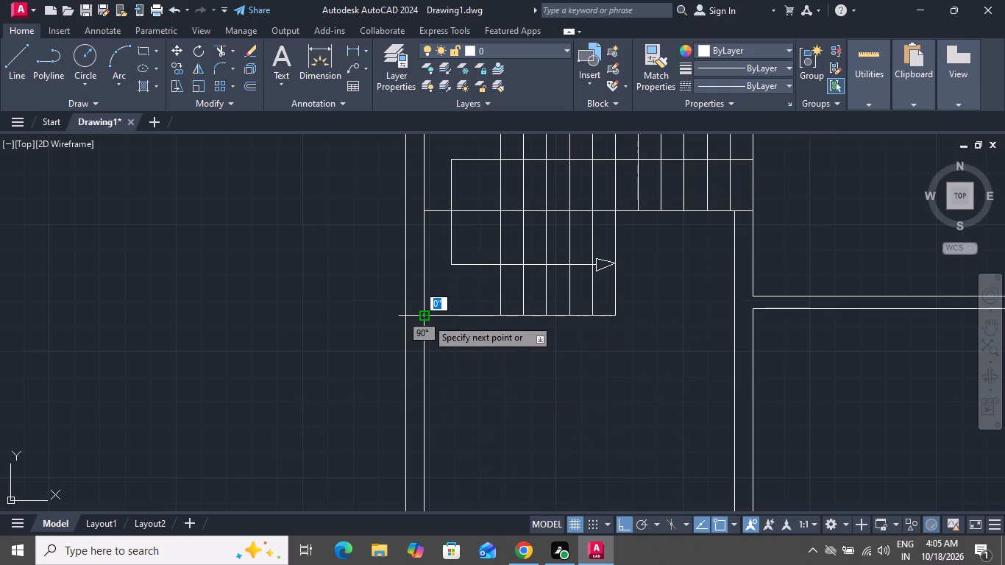
right_click(427, 319)
click(518, 341)
Draw a vertical line about 11' long from the midpoint of the small right-hand room's bottom wall down to the lower face of the wall below.
scroll(514, 419, down, 1)
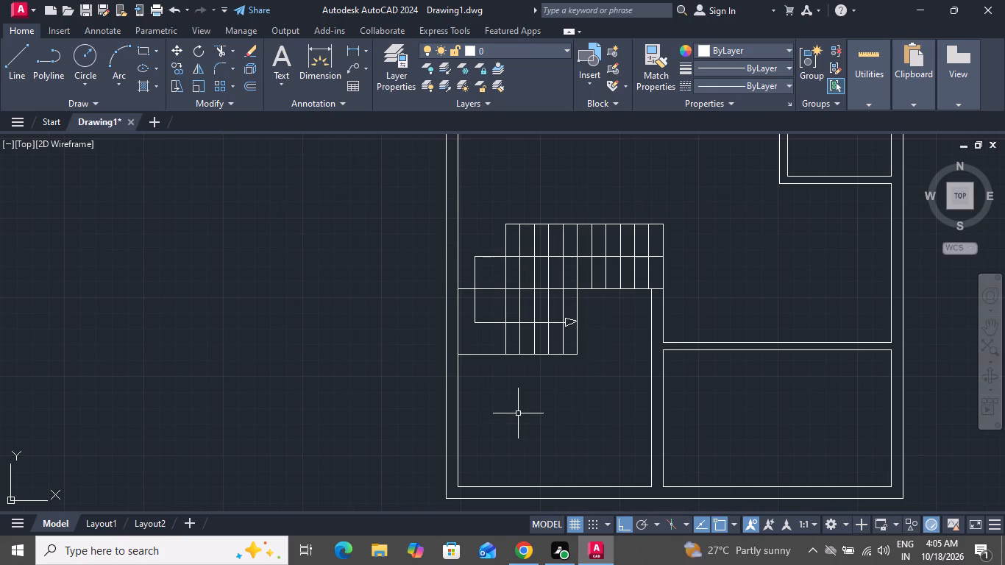
scroll(518, 413, down, 3)
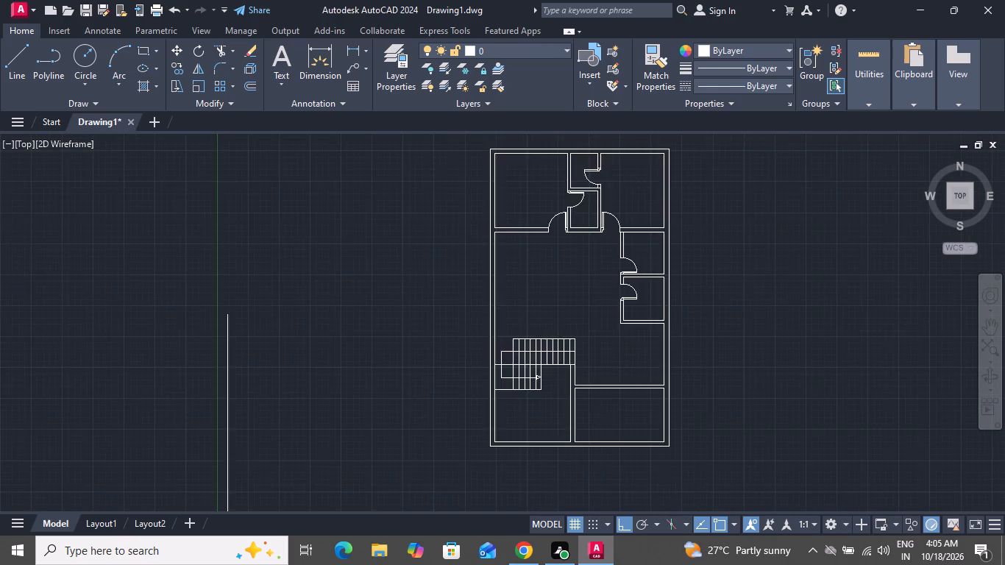
scroll(583, 380, up, 2)
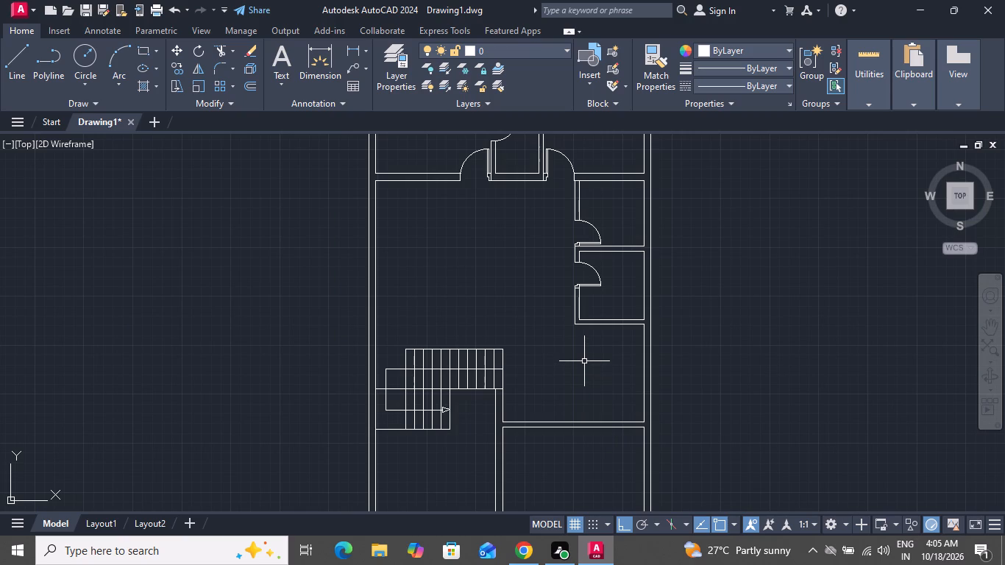
click(26, 51)
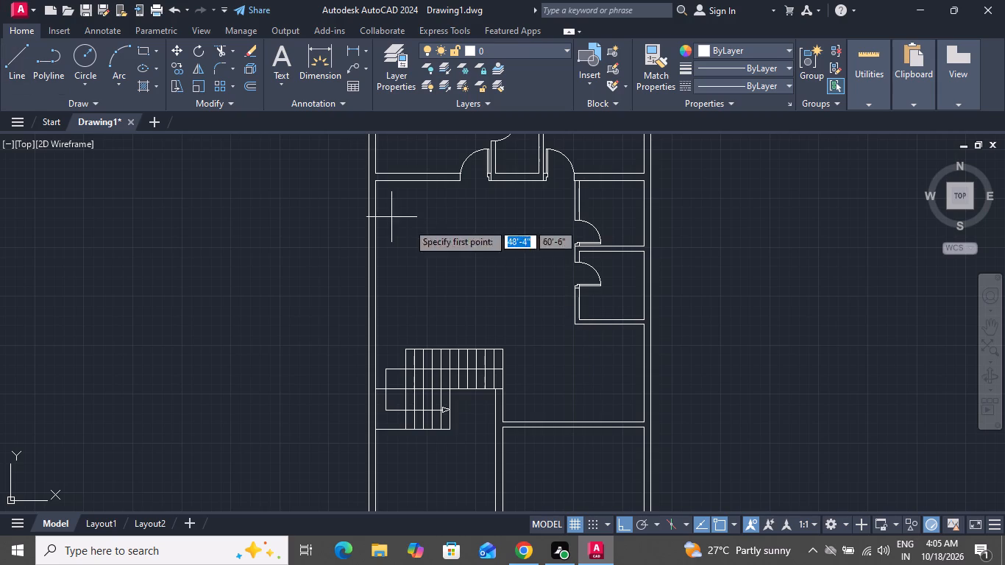
scroll(602, 330, up, 1)
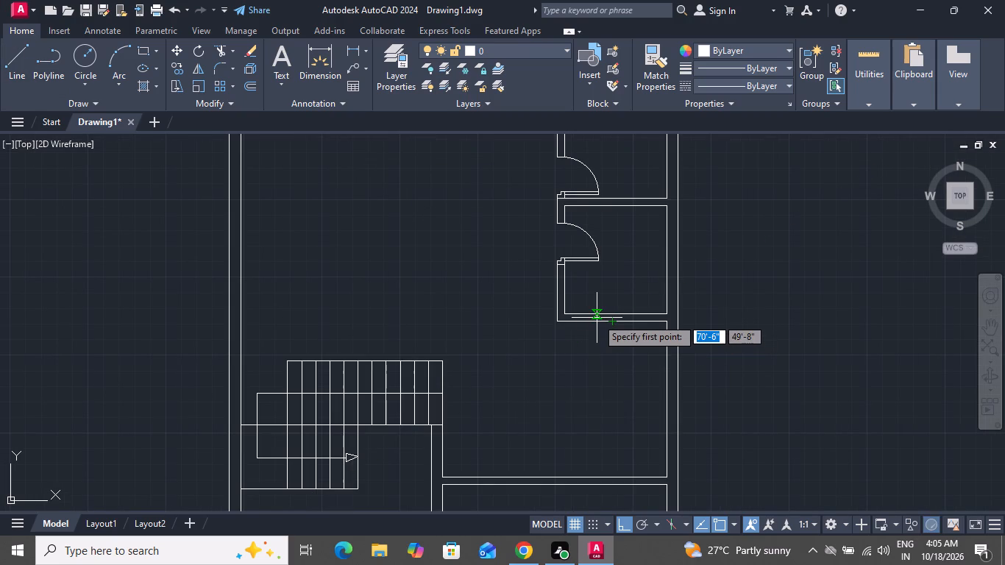
click(614, 321)
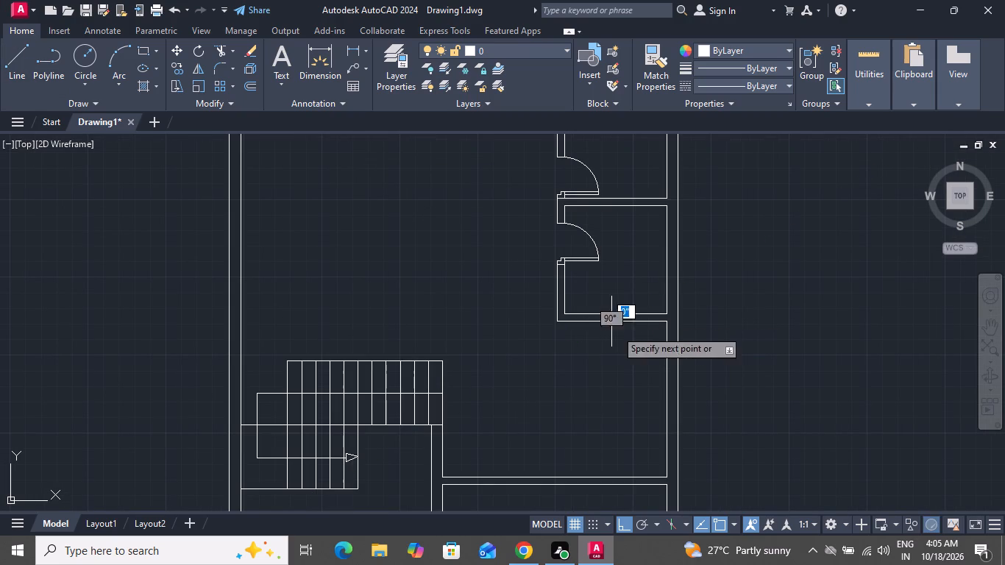
click(611, 486)
right_click(612, 486)
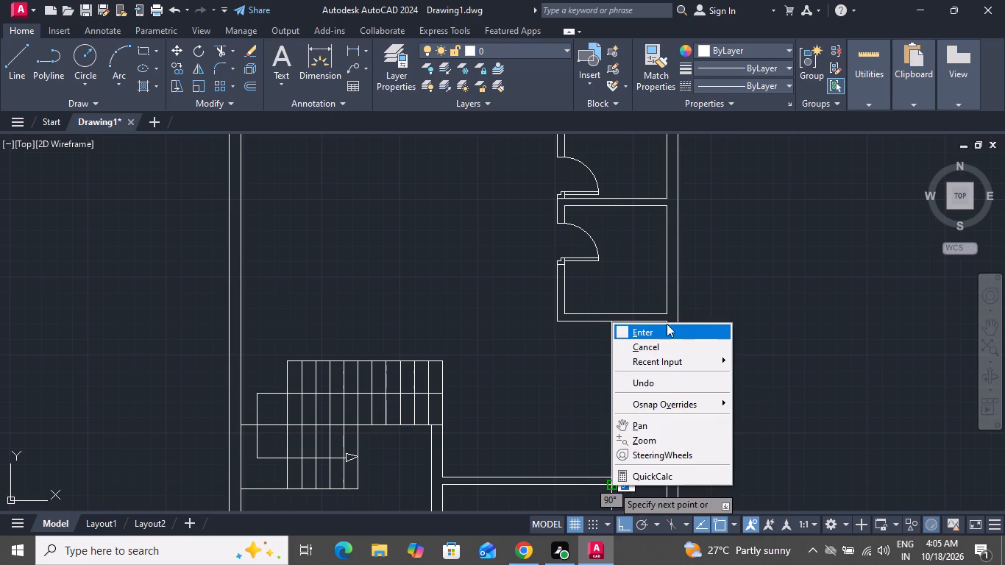
click(669, 349)
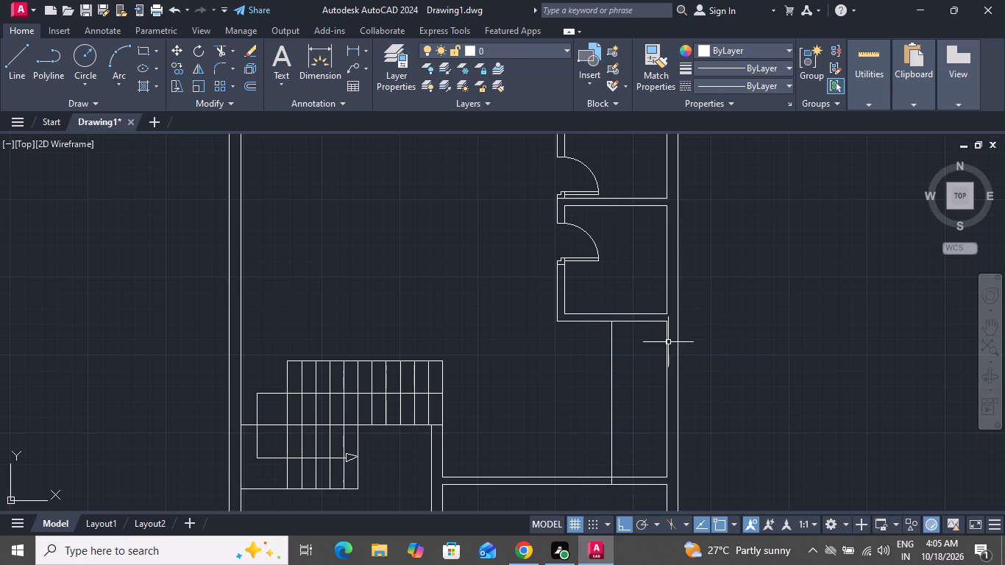
Offset the new vertical line 6" to the left to form the second face of the partition.
key(o)
key(space)
text(6")
key(Return)
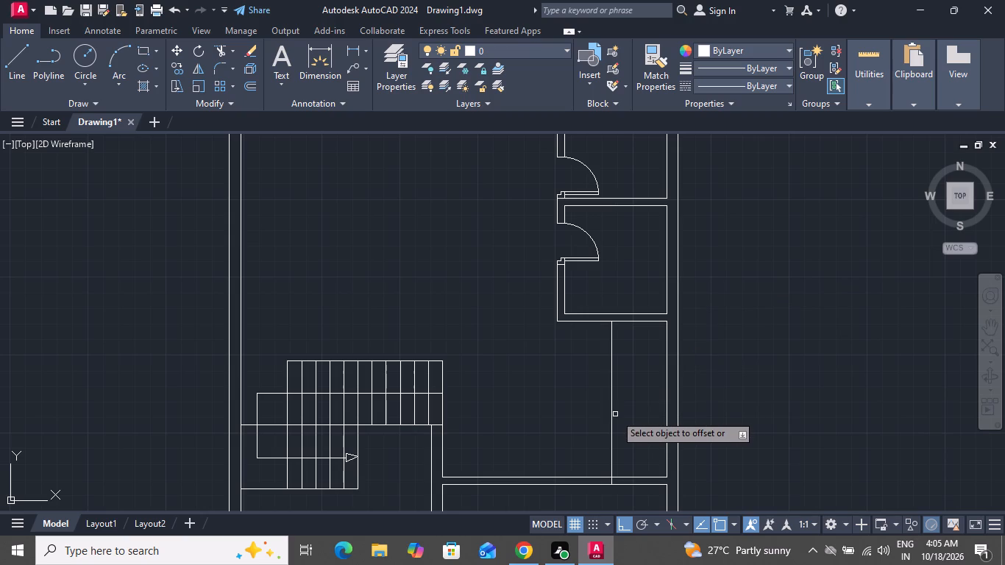
click(611, 416)
click(603, 420)
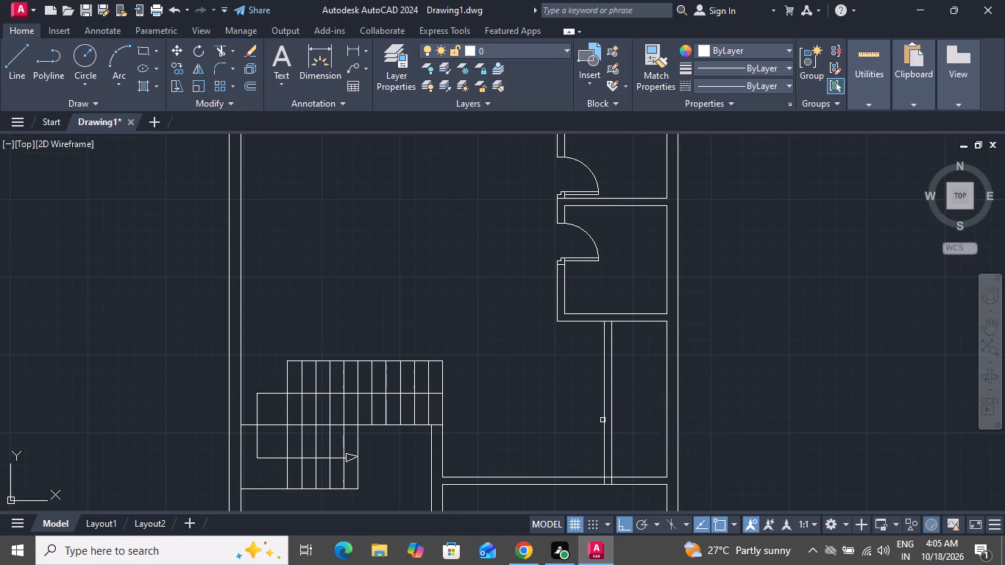
right_click(585, 424)
click(627, 293)
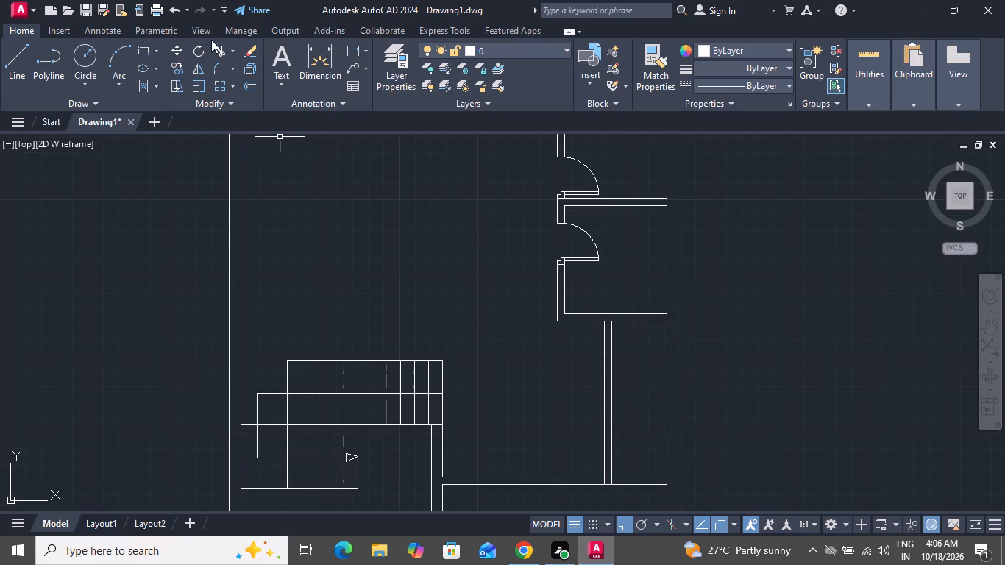
Trim both horizontal wall lines between the new partition and the right outer wall.
drag(216, 46, 224, 49)
drag(626, 452, 635, 471)
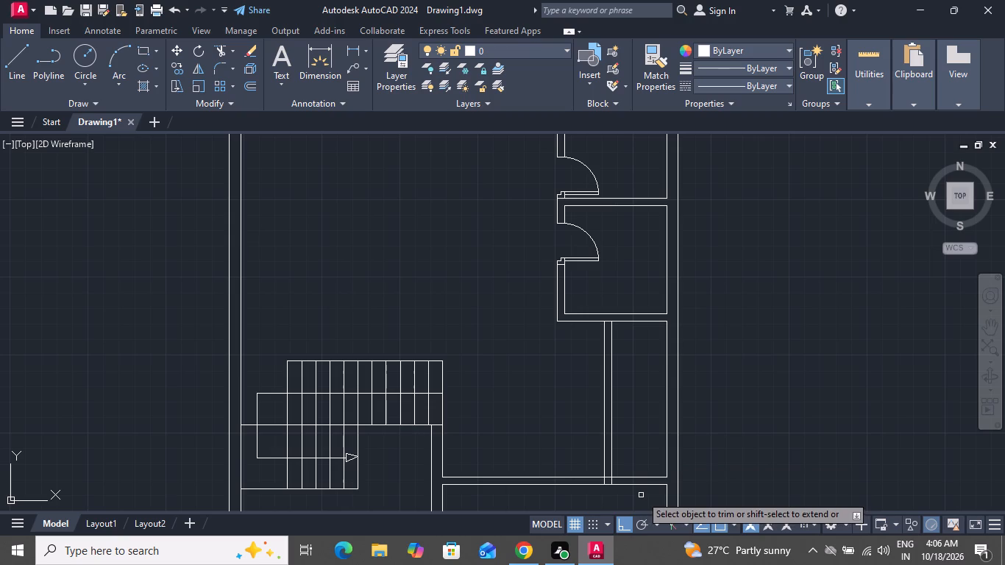
drag(641, 494, 639, 474)
click(633, 436)
scroll(633, 493, up, 2)
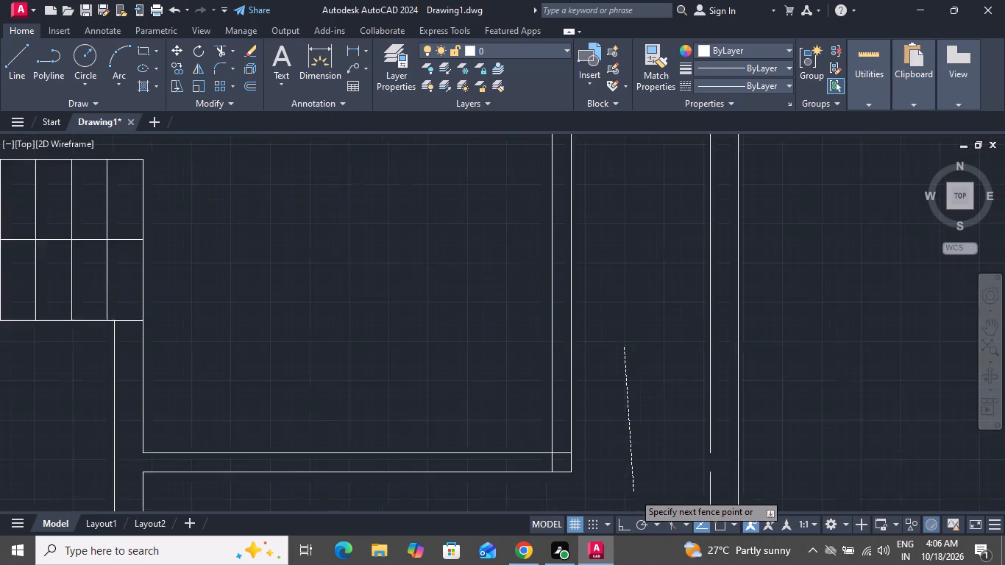
scroll(633, 493, up, 2)
click(603, 439)
Trim the overlapping line ends inside the corner where the new partition meets the horizontal wall.
click(453, 385)
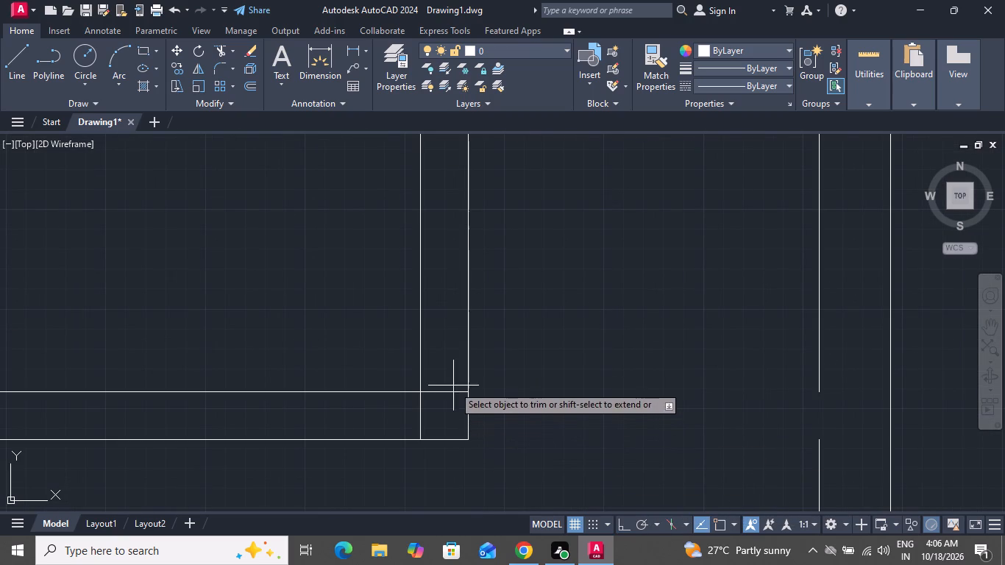
click(447, 401)
click(442, 407)
click(427, 415)
drag(407, 413, 443, 407)
click(448, 405)
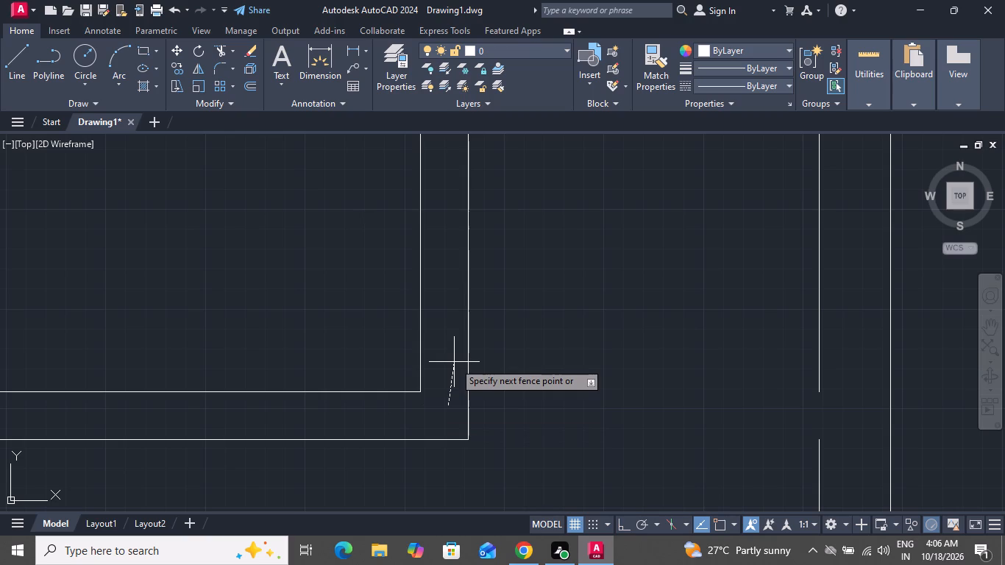
click(449, 363)
scroll(798, 353, down, 1)
scroll(798, 353, up, 1)
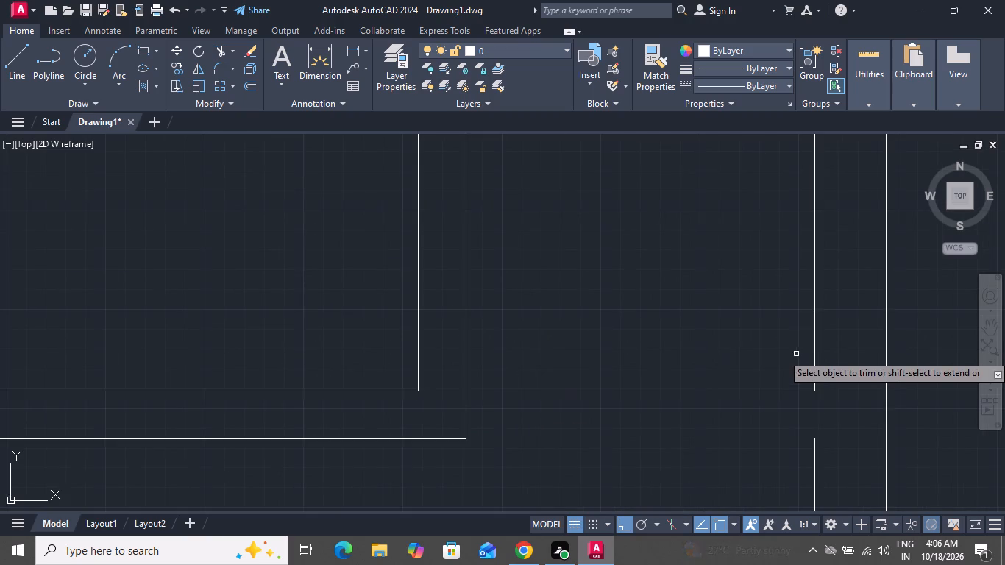
scroll(780, 362, down, 4)
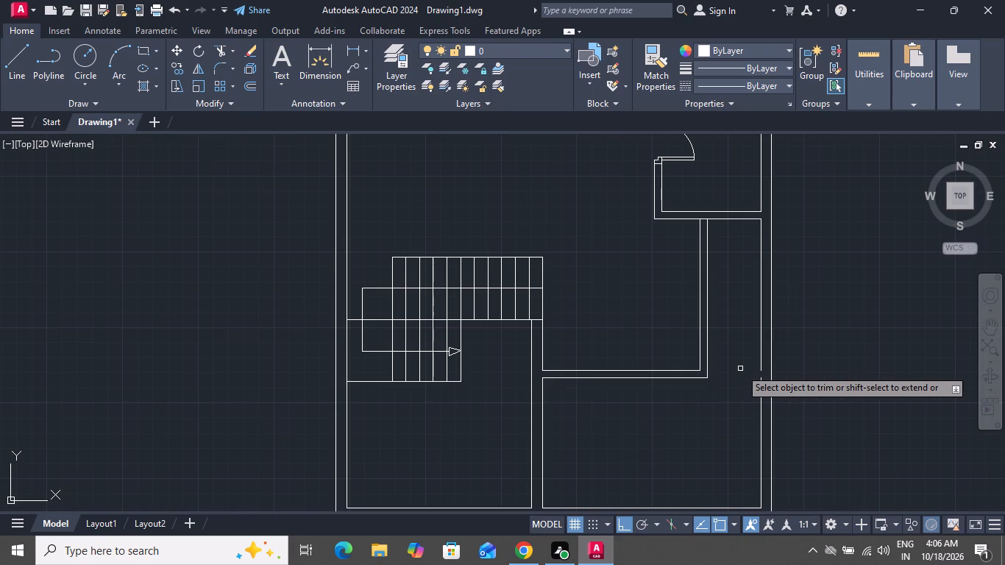
right_click(739, 369)
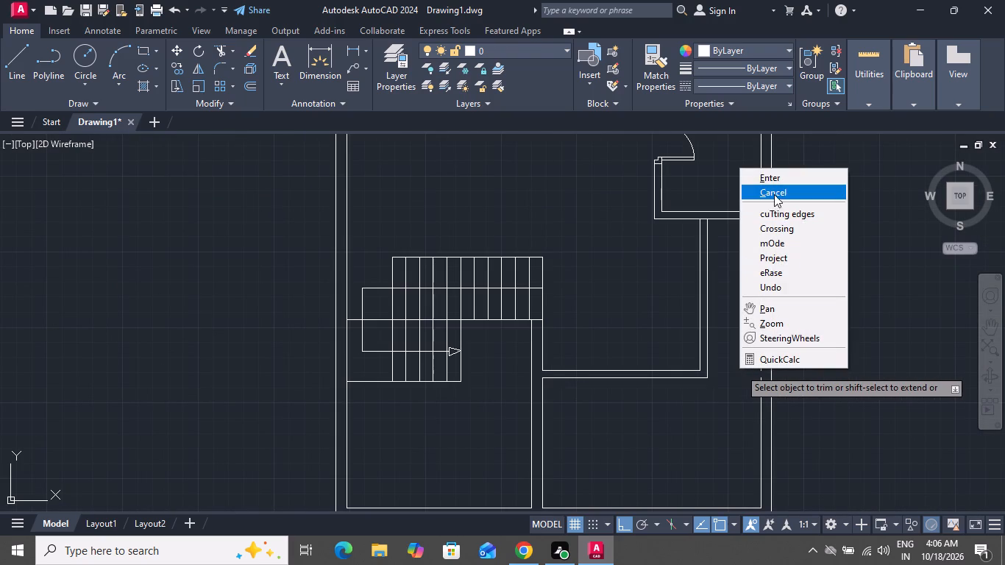
click(774, 194)
Extend the right outer wall's inner line downward to close the gap left at the removed wall junction.
key(e)
key(x)
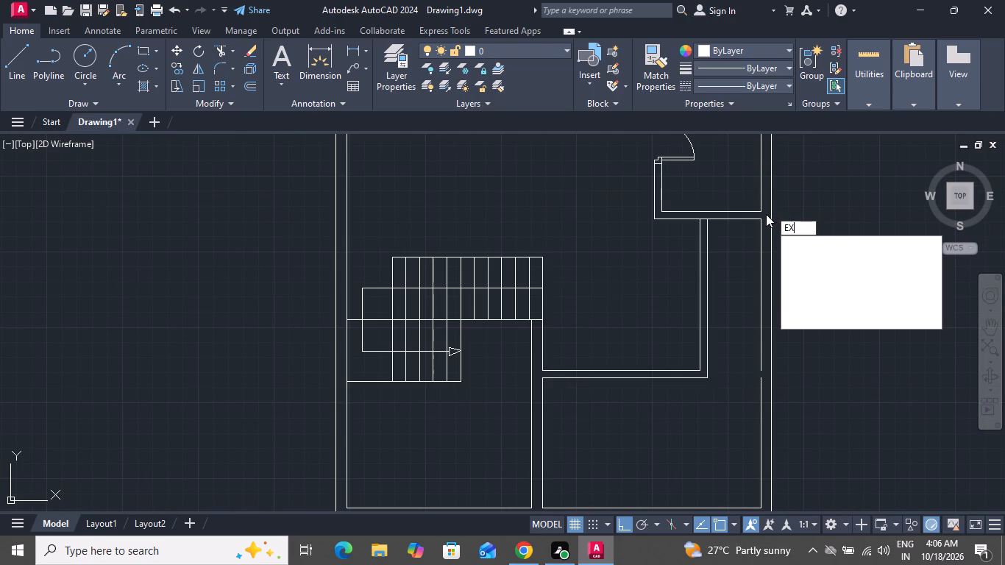
key(space)
key(space)
click(759, 344)
right_click(741, 370)
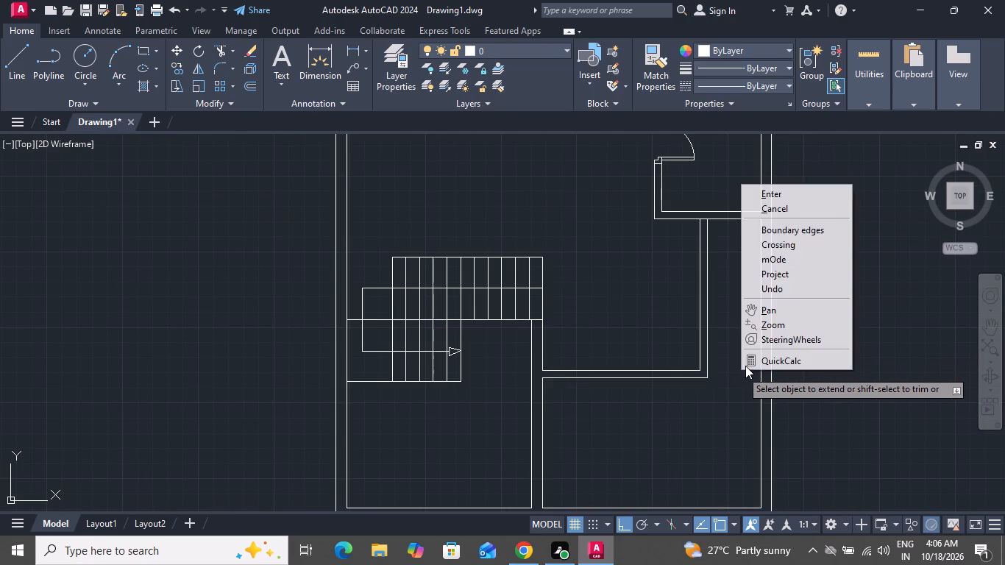
click(798, 210)
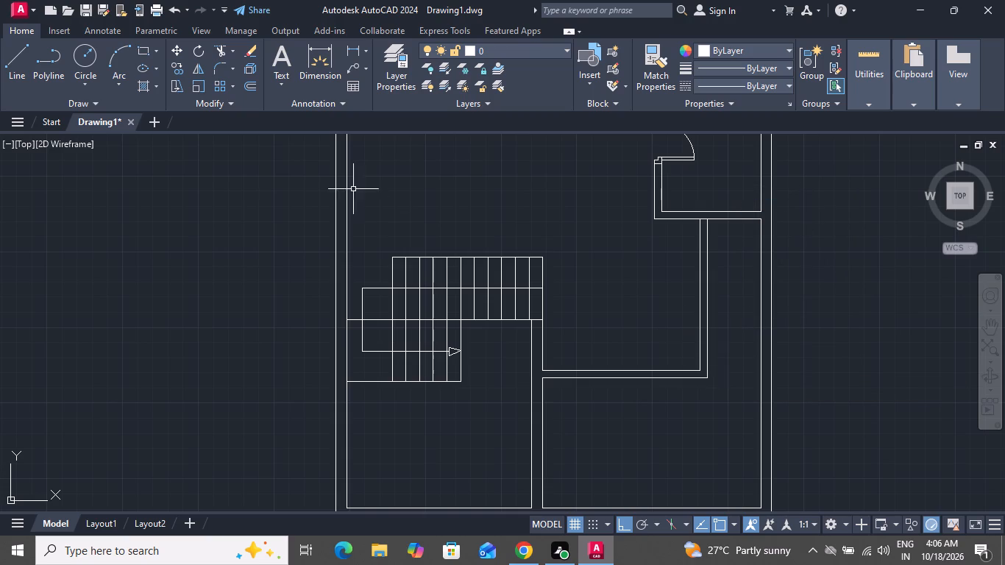
Draw a short vertical jamb line across the horizontal wall just left of the new partition's corner.
click(30, 74)
drag(21, 52, 35, 59)
click(26, 61)
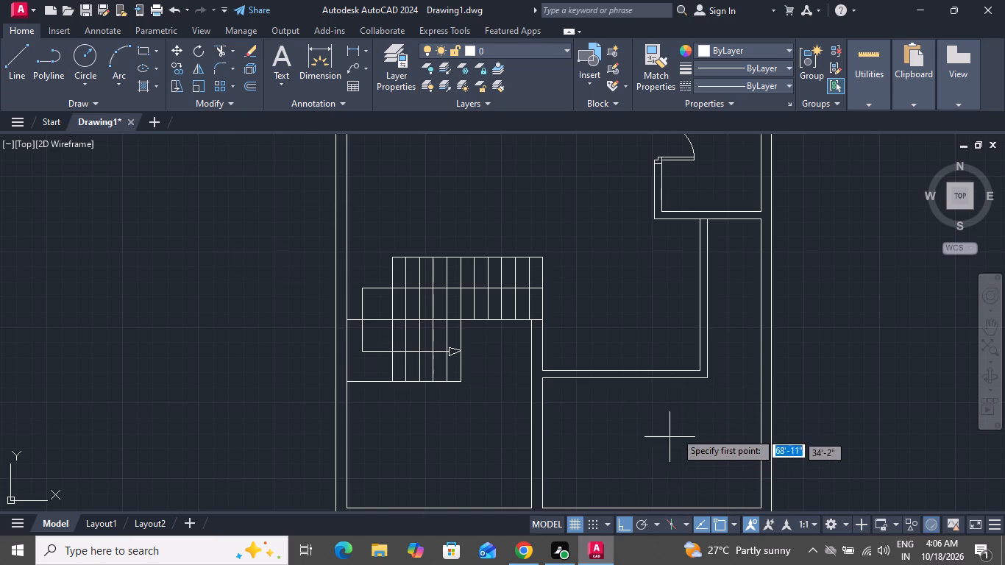
scroll(683, 411, down, 1)
scroll(683, 411, up, 4)
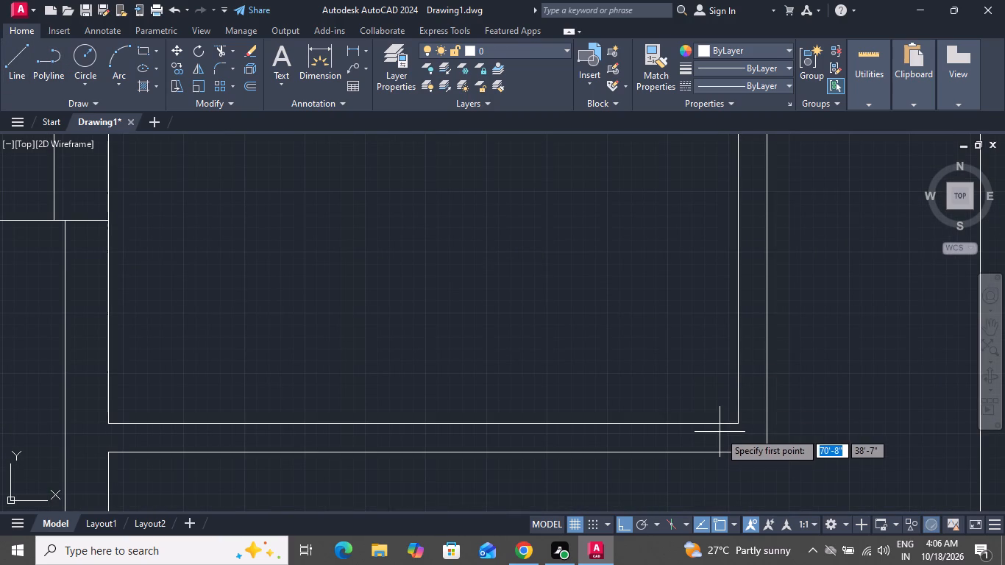
click(710, 423)
click(711, 454)
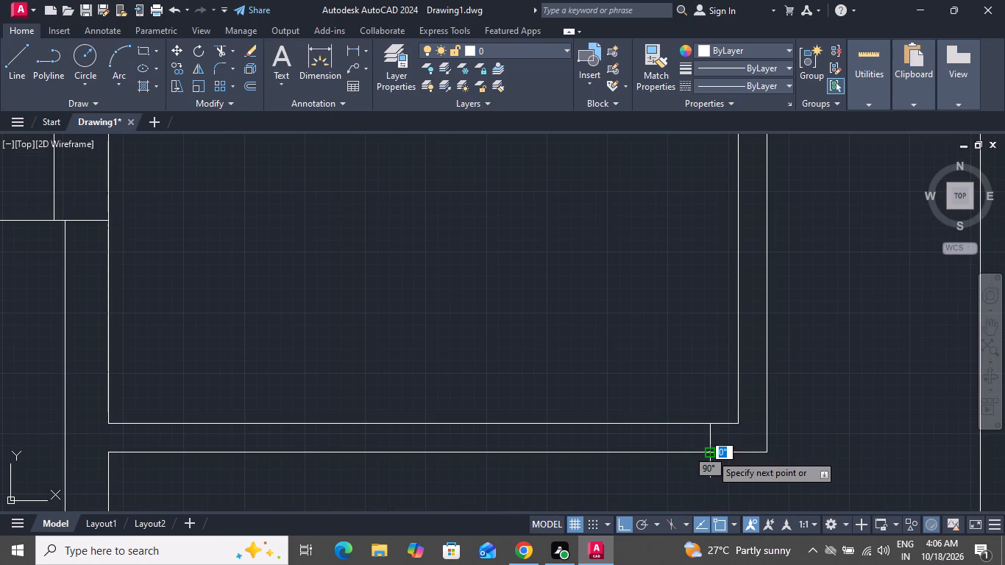
right_click(711, 454)
click(756, 299)
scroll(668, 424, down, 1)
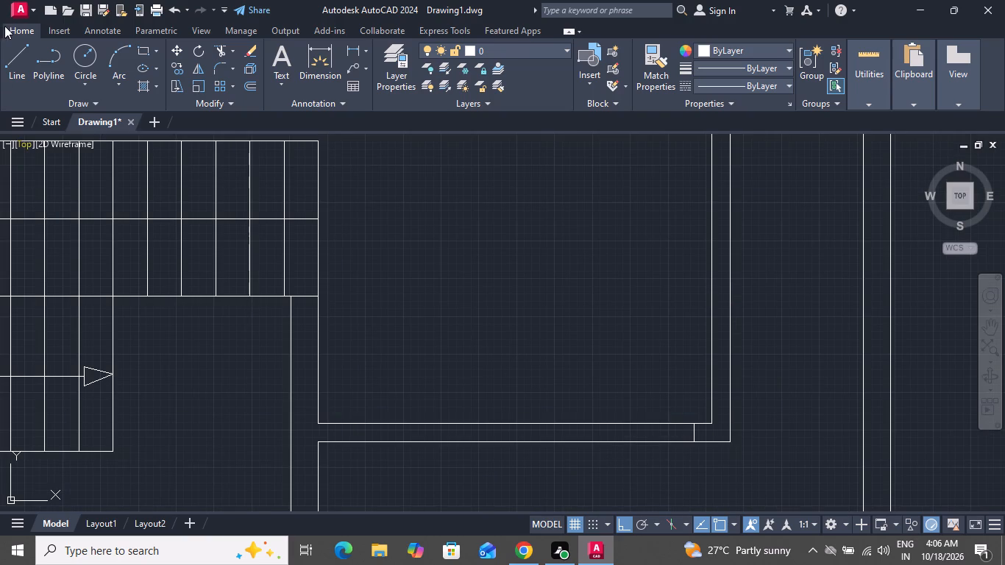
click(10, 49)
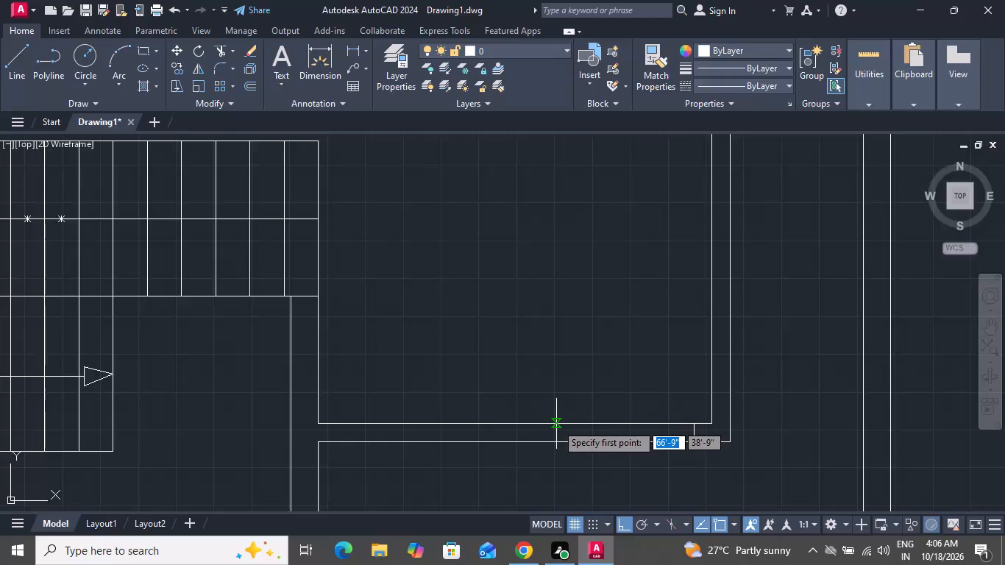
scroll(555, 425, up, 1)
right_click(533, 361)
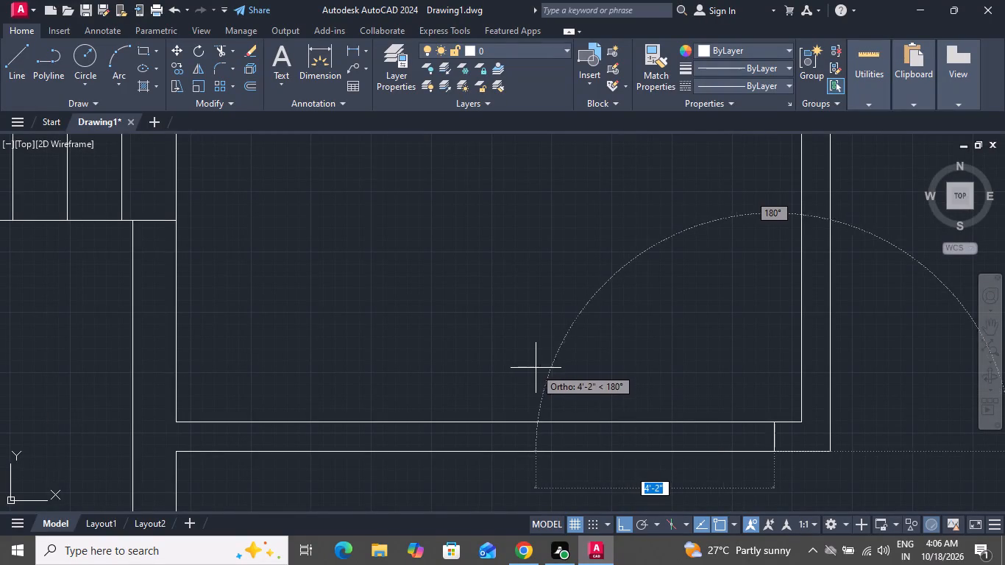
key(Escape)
Offset the short jamb line near the partition corner 3" to the left inside the horizontal wall.
text(O 3")
key(Return)
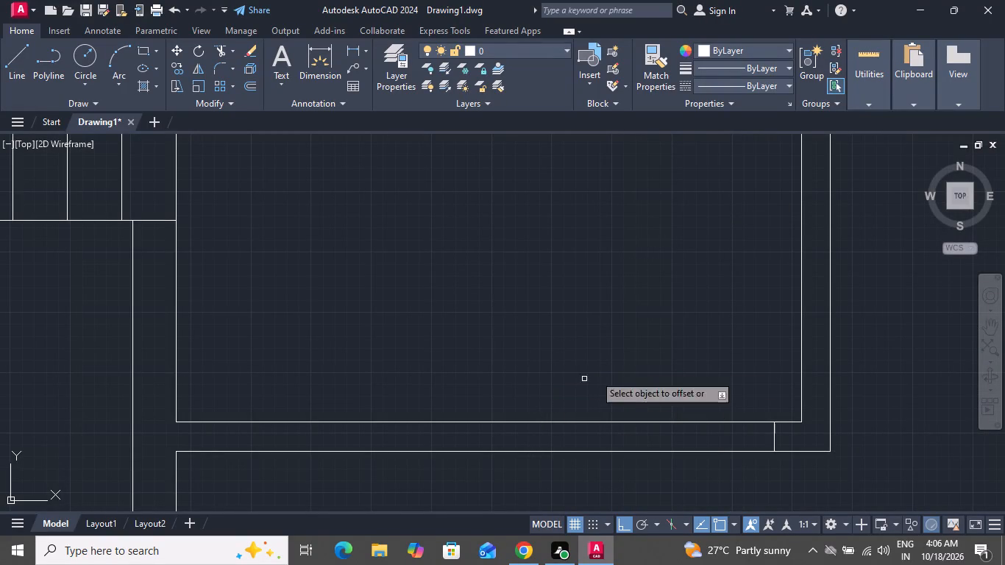
click(775, 444)
click(753, 438)
right_click(752, 438)
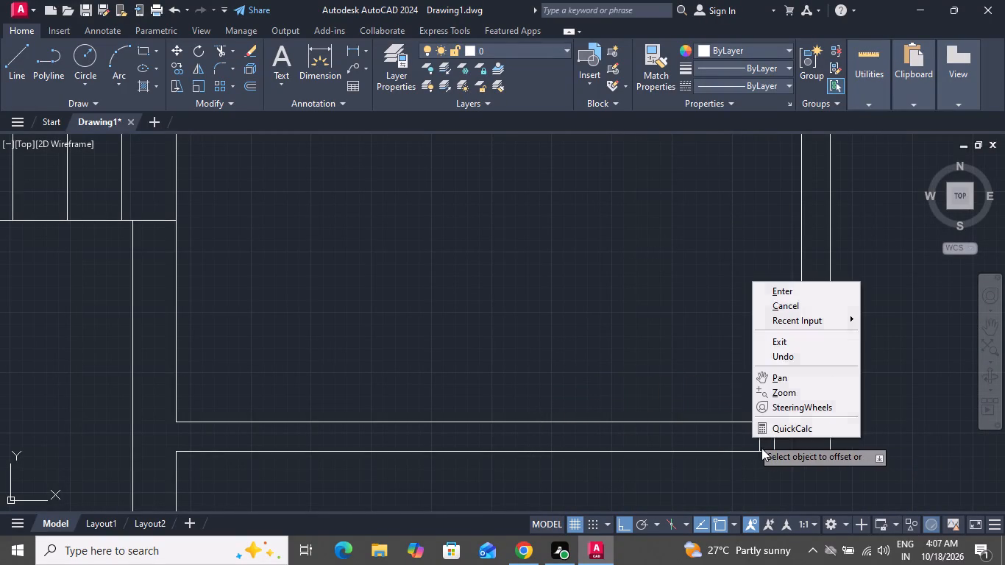
click(780, 309)
Offset the new jamb line 3' to the left to mark the door leaf's width in the horizontal wall.
text(O)
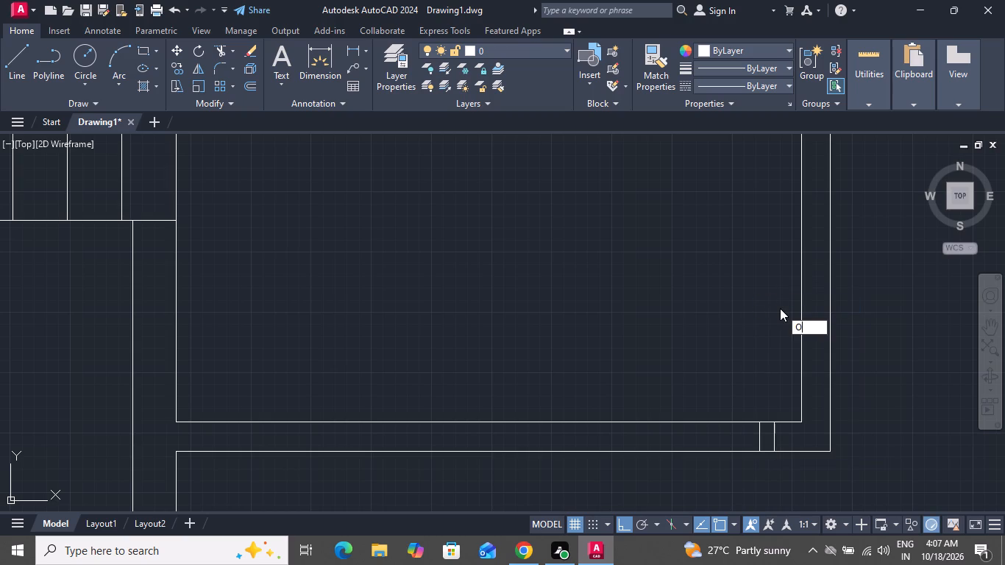
key(space)
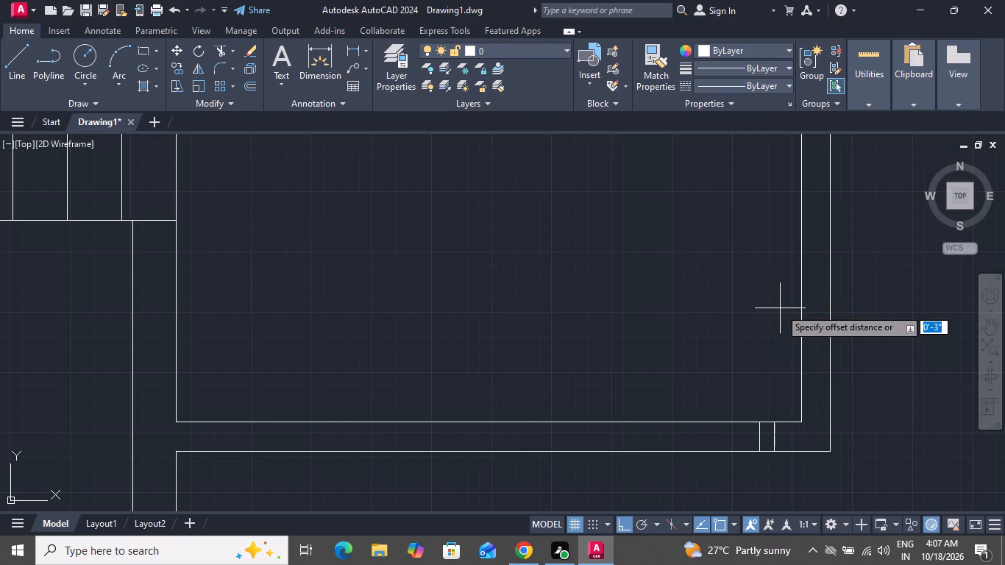
text(3')
key(Return)
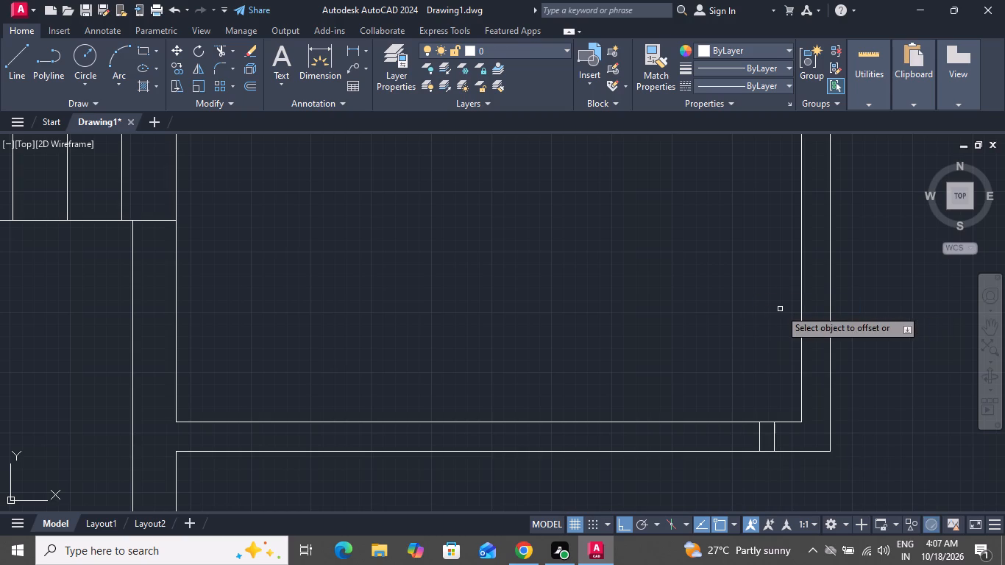
click(759, 428)
click(720, 455)
right_click(717, 455)
click(742, 324)
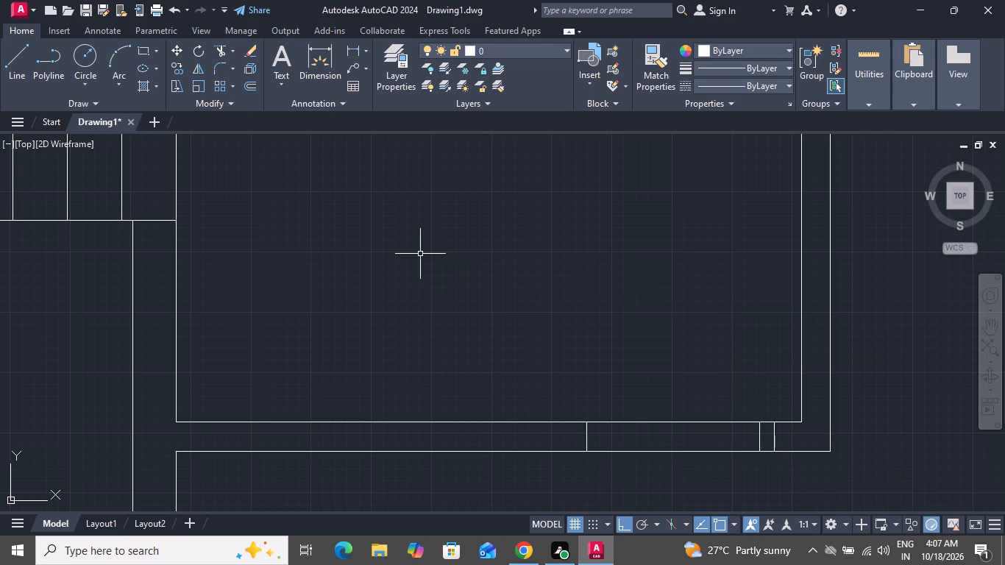
Draw a 3' vertical door leaf line upward from the midpoint of the inner jamb line beside the partition corner.
click(11, 53)
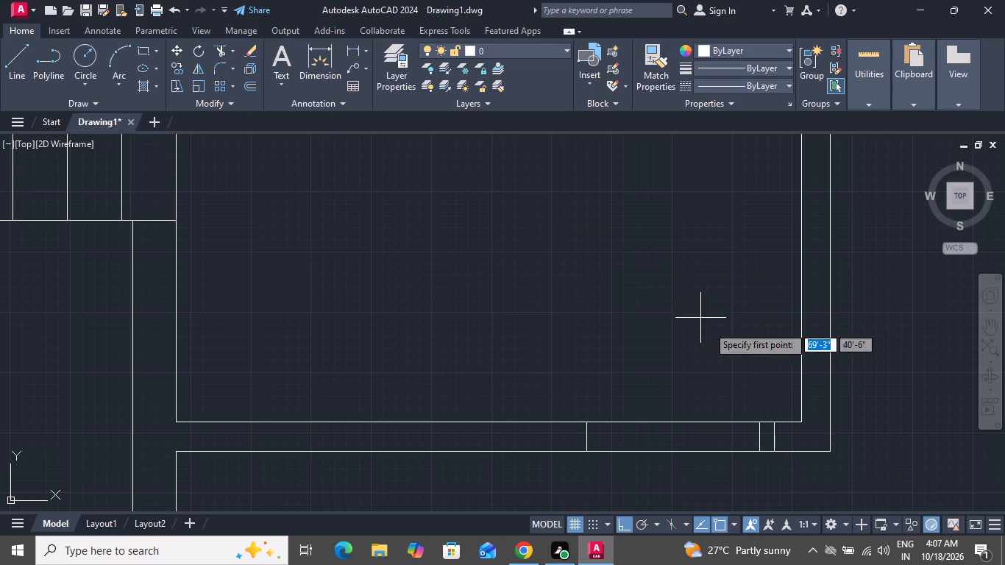
click(758, 438)
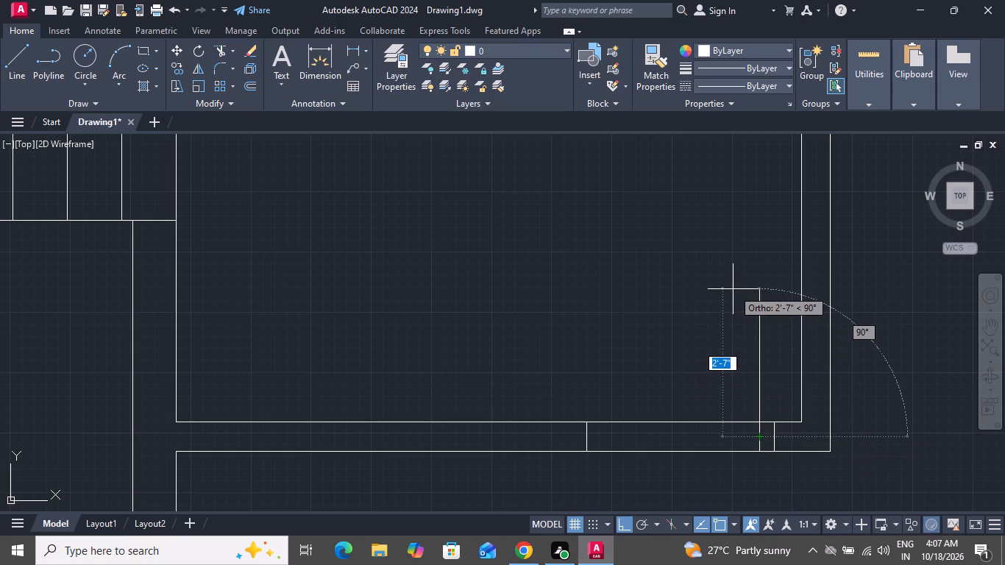
text(3')
key(Return)
right_click(733, 289)
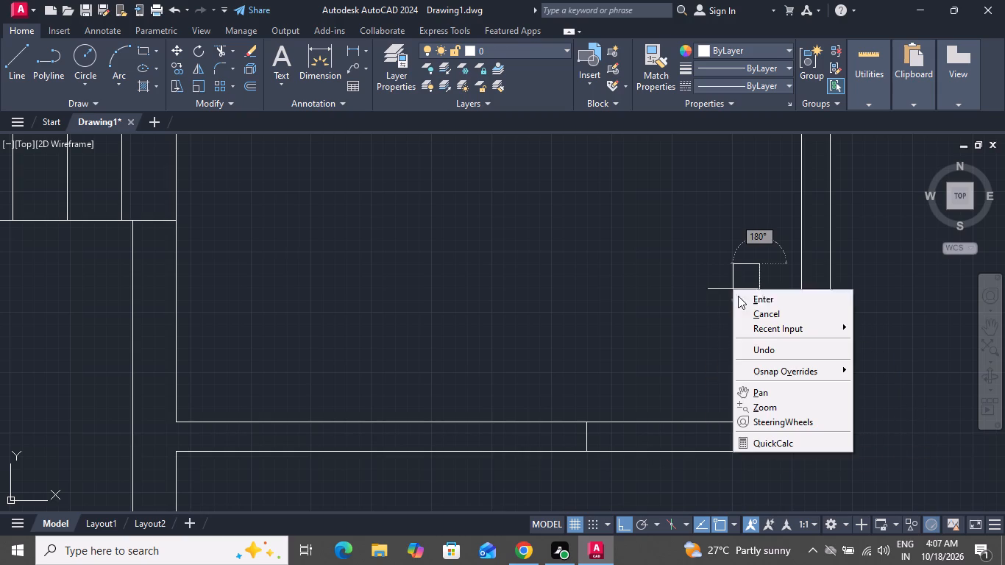
click(779, 305)
Offset the 3' door leaf line 2" to the left to give the leaf its thickness.
text(O 2)
key(shift+quotedbl)
key(Return)
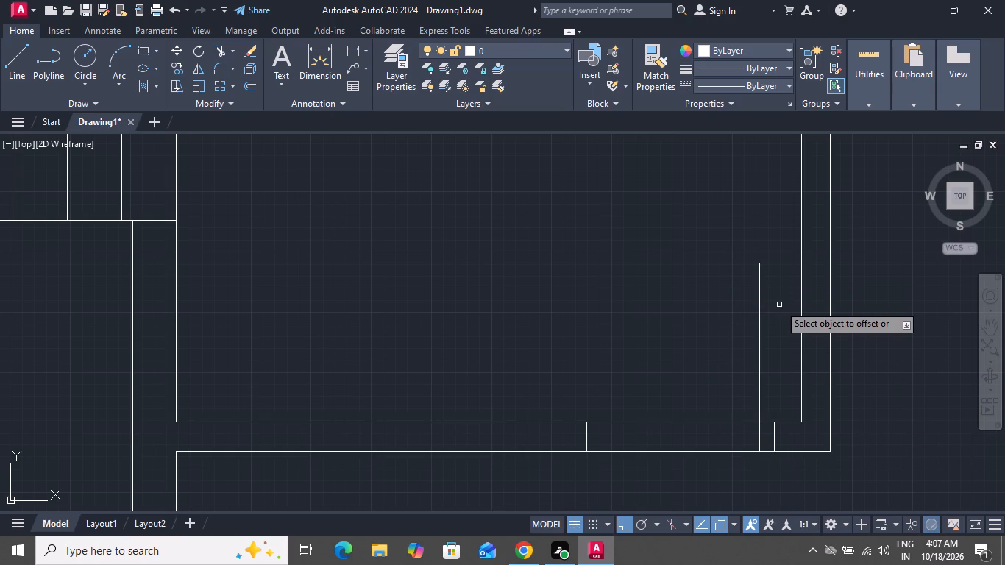
click(758, 318)
click(717, 325)
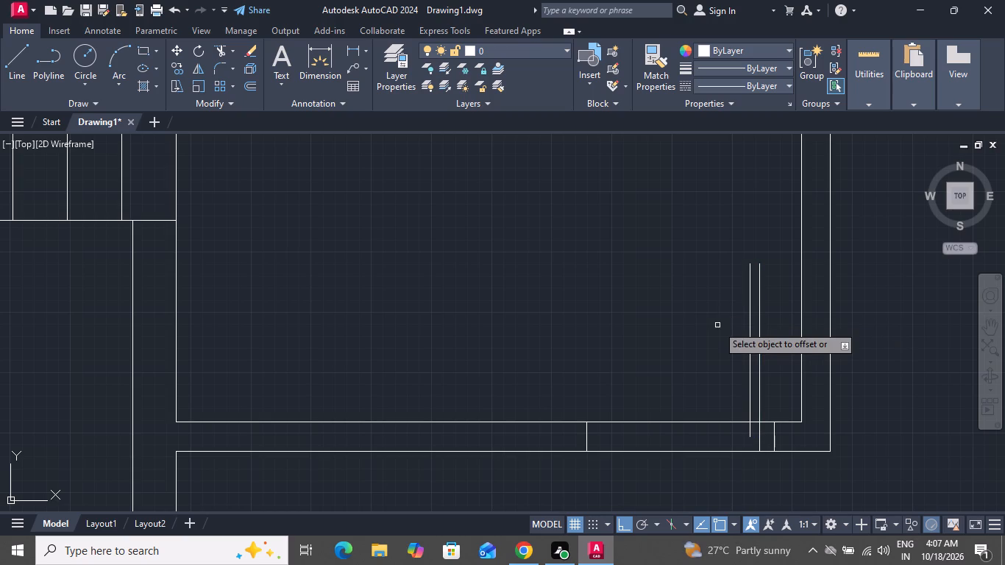
right_click(717, 325)
click(727, 344)
Draw the door swing arc from the midpoint of the far jamb line through the top ends of the two leaf lines.
text(A)
key(space)
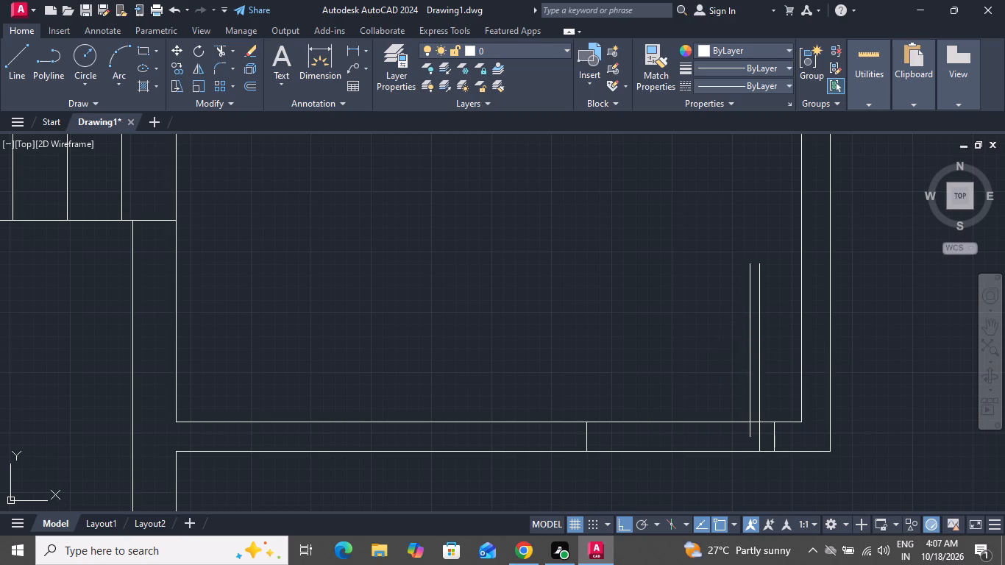
drag(582, 435, 593, 424)
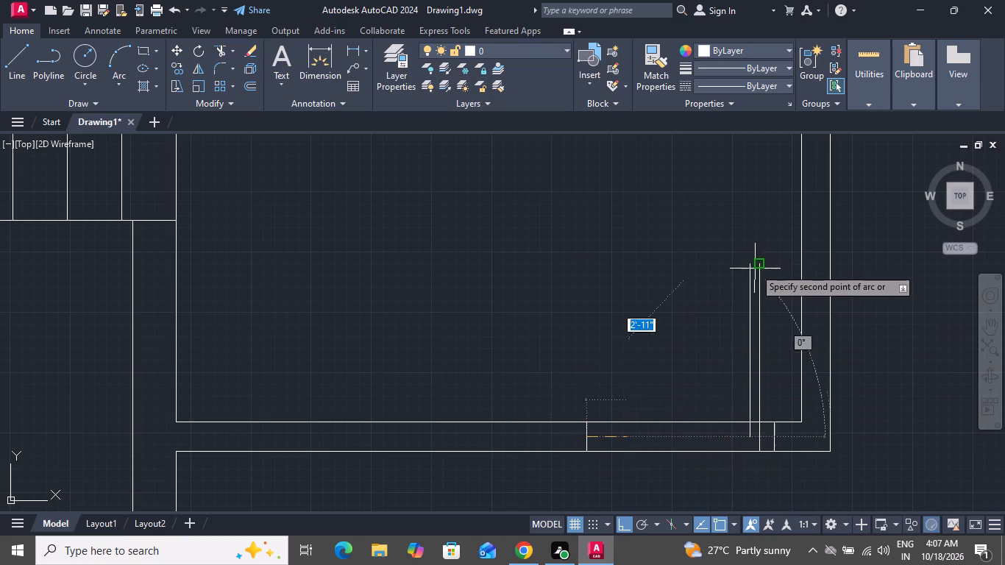
click(752, 266)
click(757, 263)
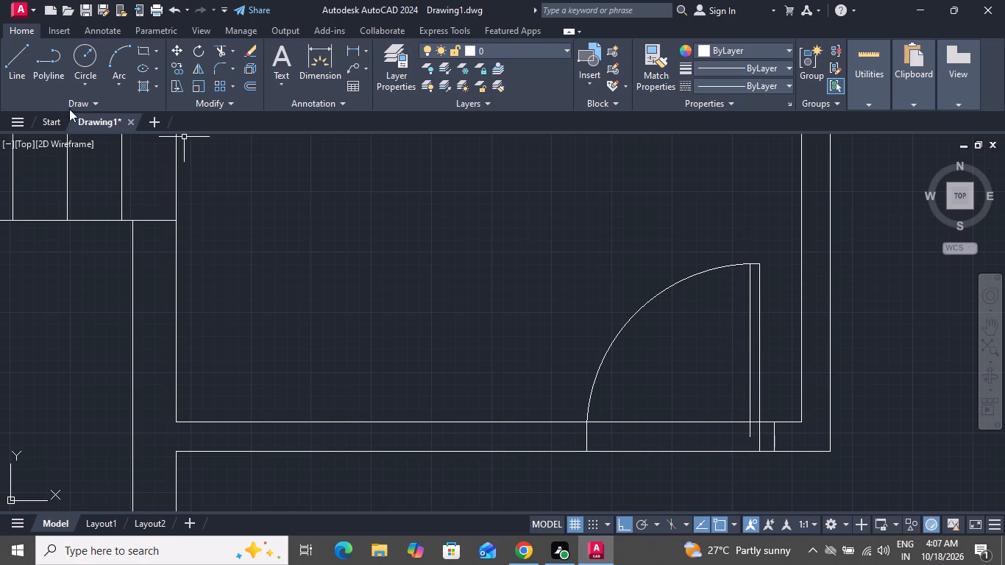
Close the bottom of the door leaf with a 2" horizontal line between its two vertical lines.
click(7, 65)
scroll(728, 439, up, 2)
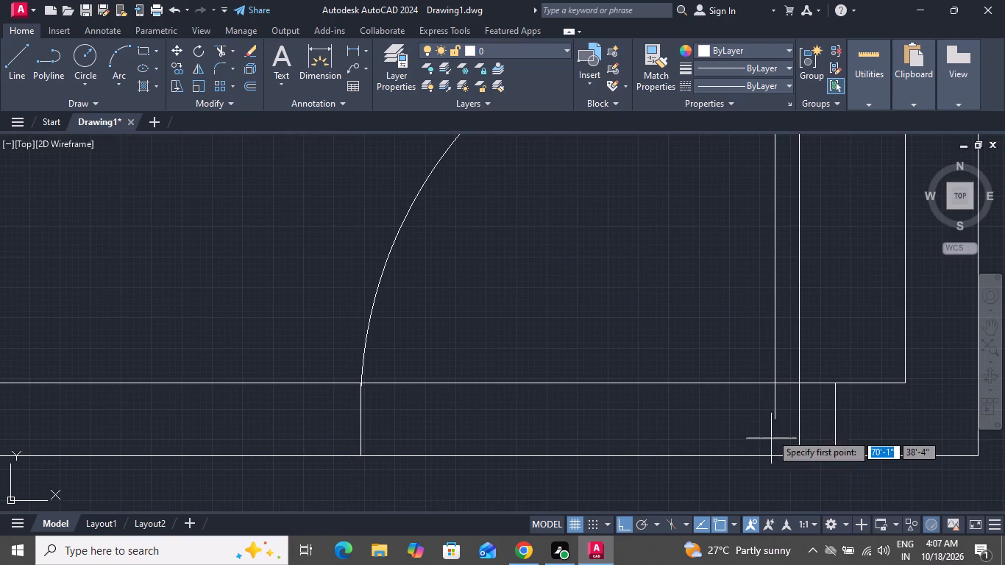
click(775, 421)
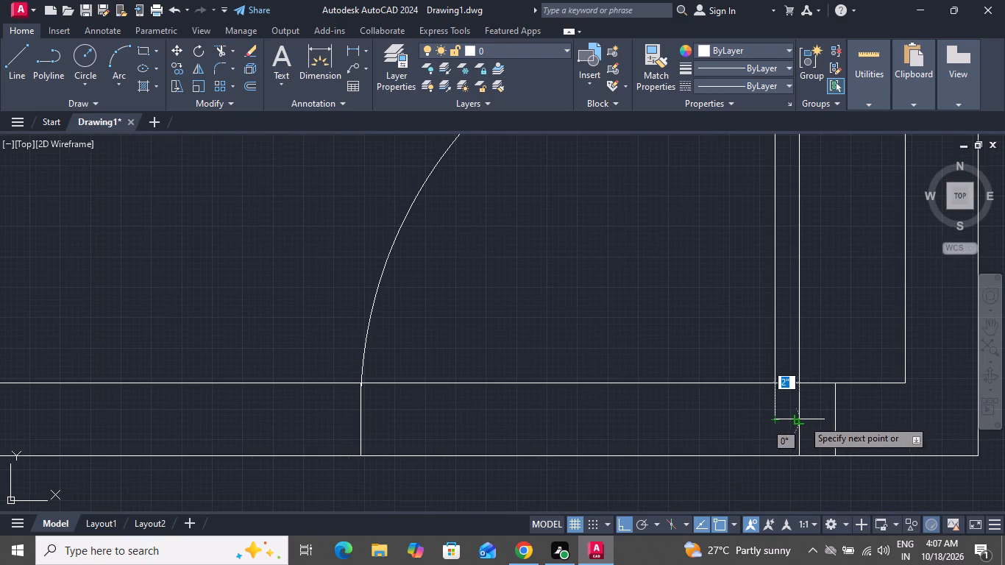
click(796, 420)
right_click(795, 422)
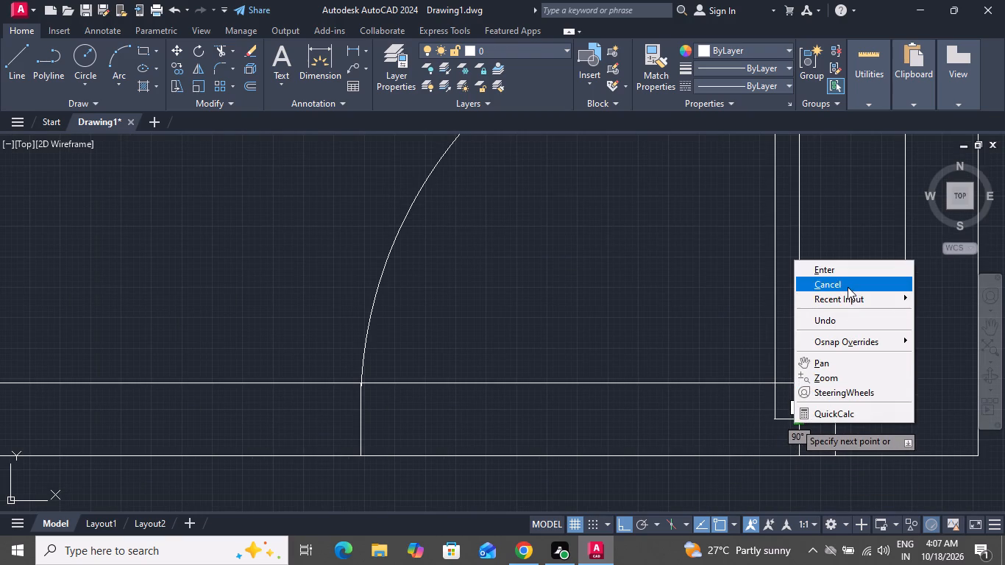
click(848, 287)
Mirror the door leaf, swing arc and two jamb lines about a vertical axis through the far jamb's midpoint, keeping the originals.
scroll(742, 411, down, 2)
click(791, 284)
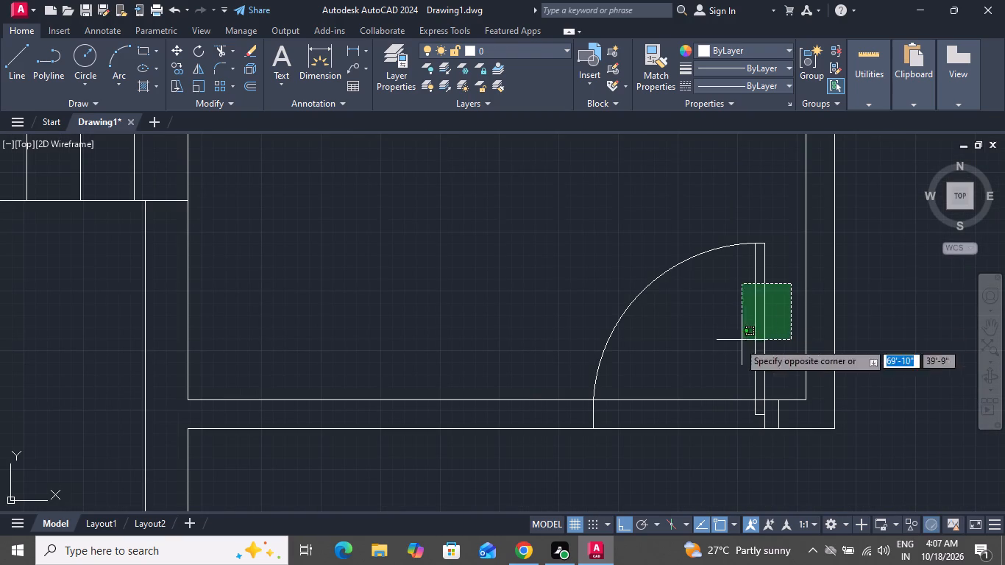
click(573, 382)
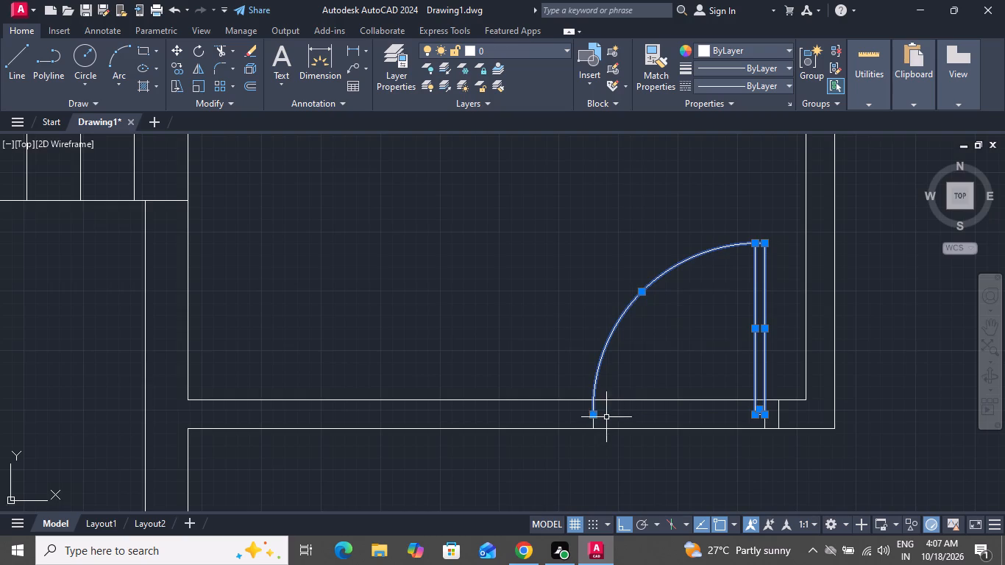
scroll(600, 421, up, 2)
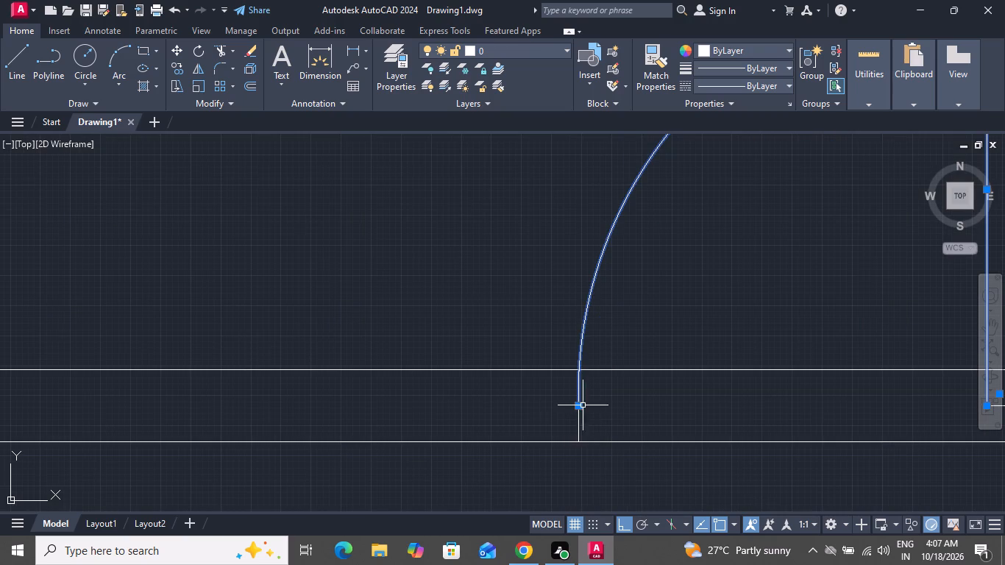
scroll(583, 405, down, 3)
scroll(693, 399, down, 1)
scroll(693, 399, up, 4)
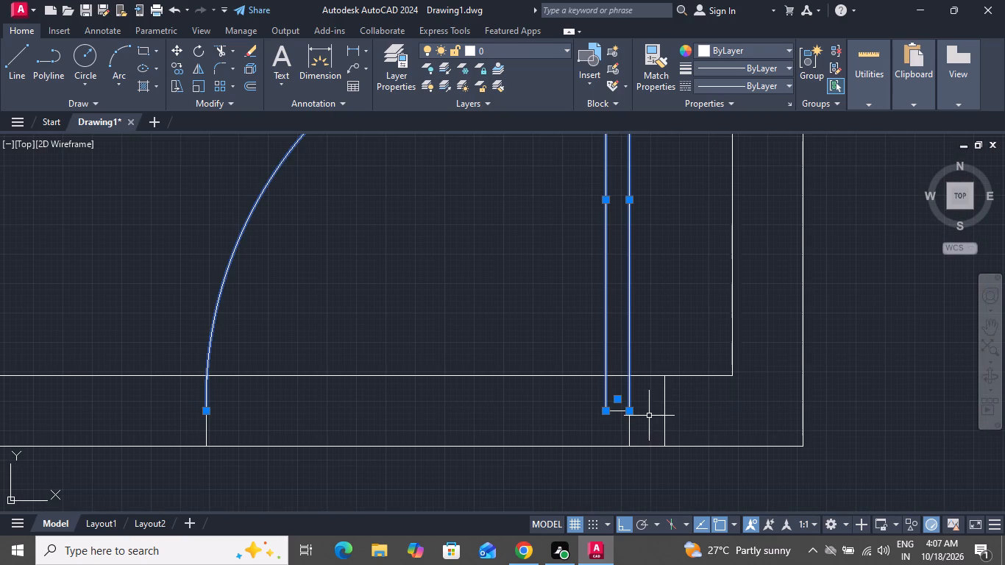
click(649, 416)
click(611, 431)
click(688, 408)
click(656, 420)
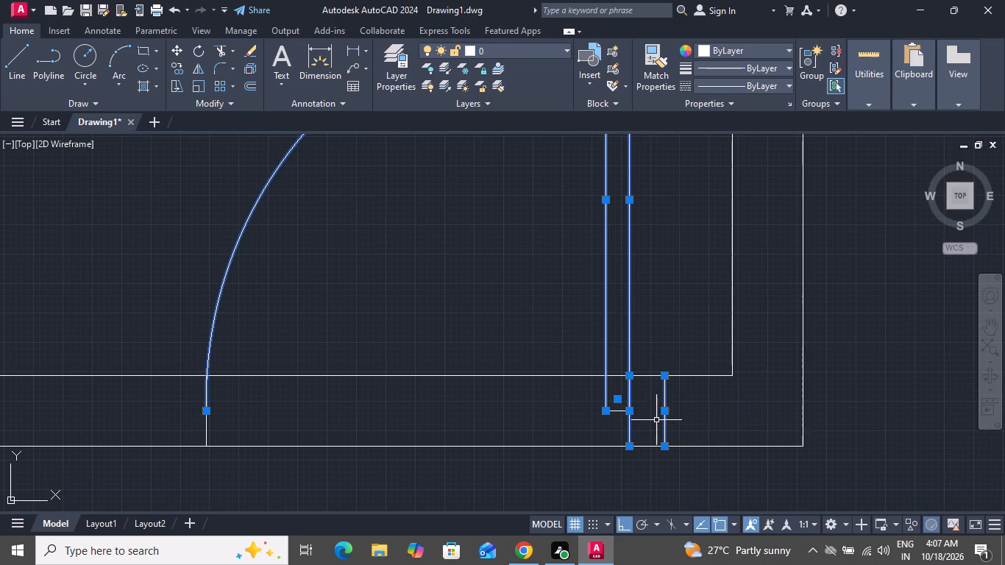
scroll(674, 395, up, 1)
scroll(674, 395, down, 2)
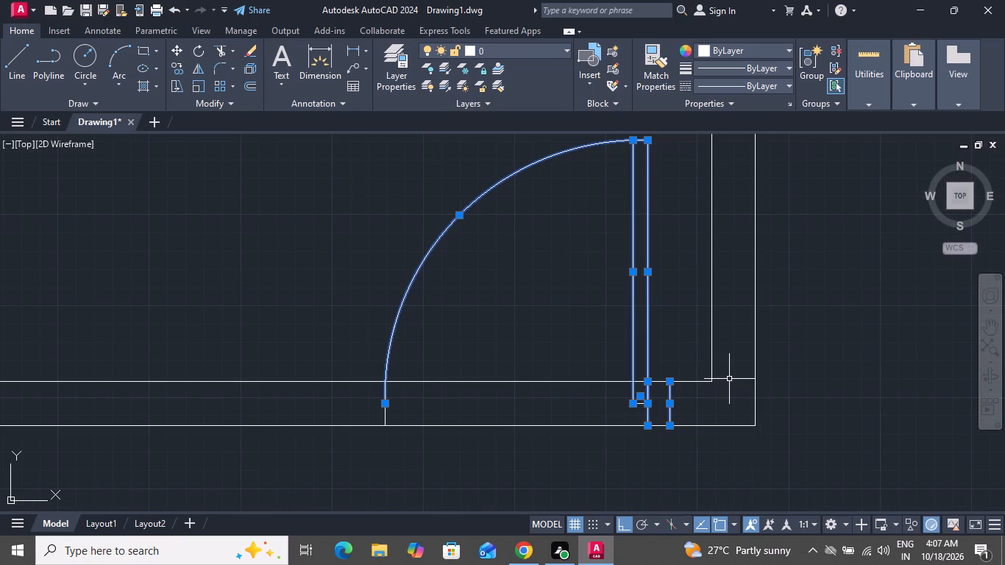
key(m)
key(i)
key(space)
scroll(402, 463, down, 2)
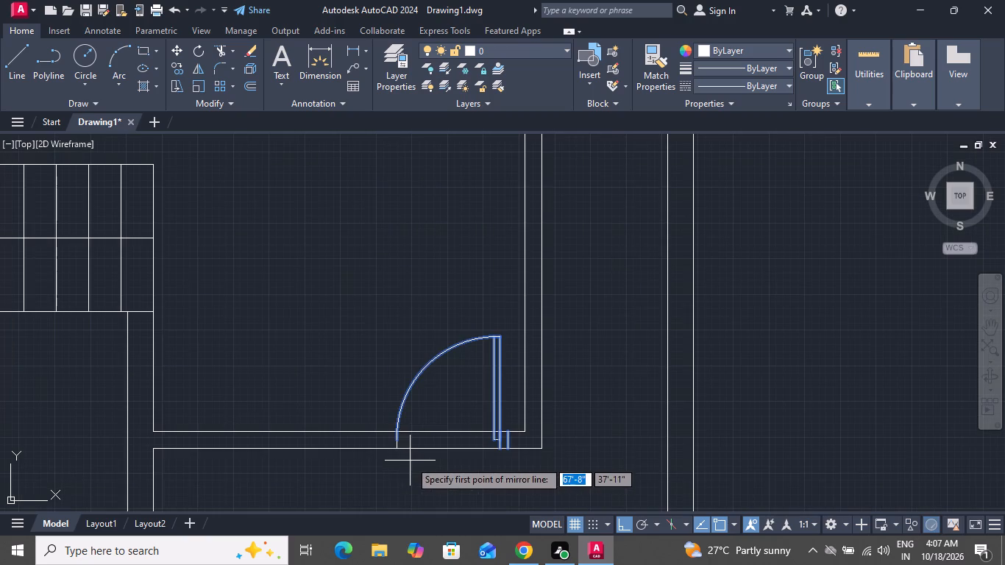
click(399, 438)
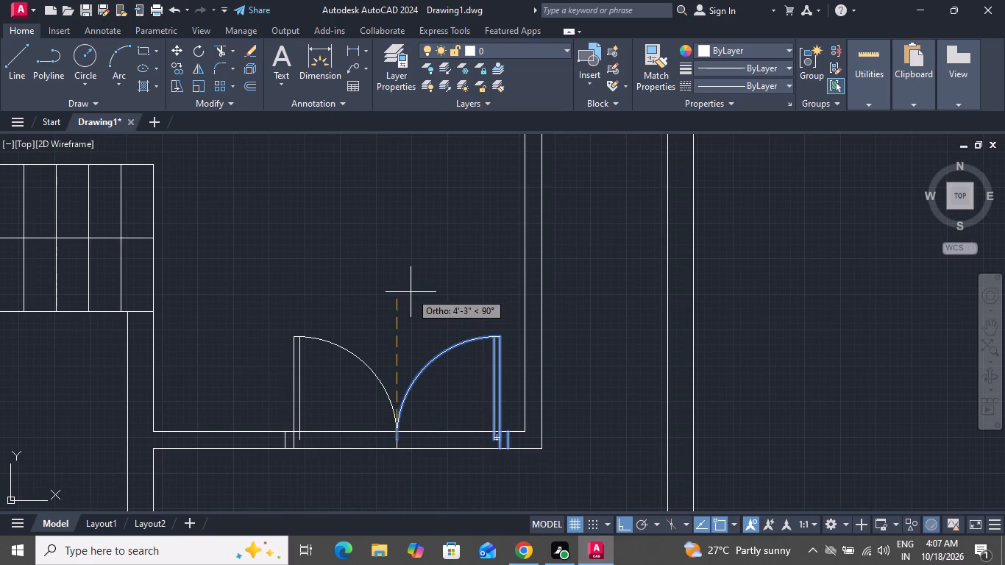
click(411, 292)
drag(448, 347, 411, 292)
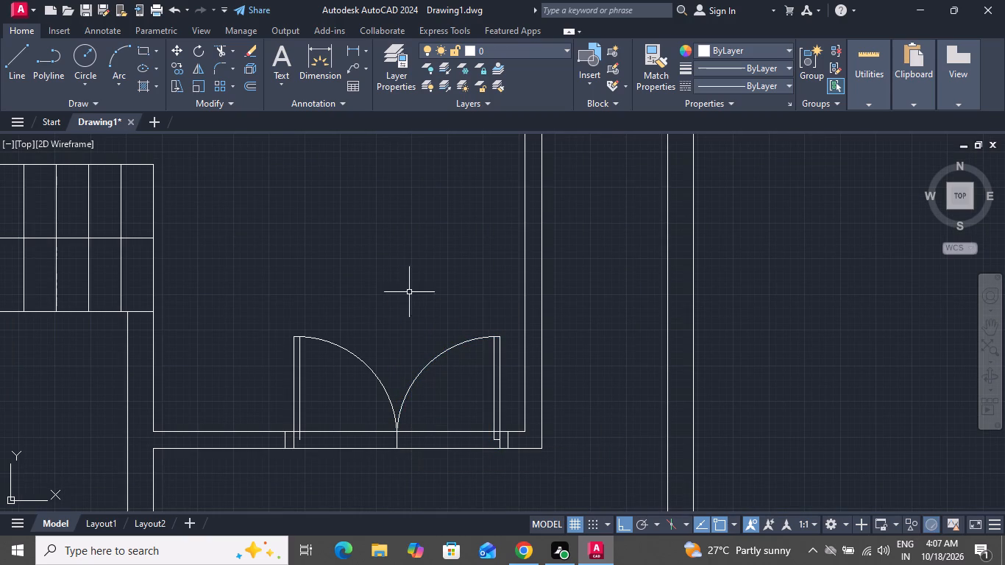
Close the bottom of the mirrored left door leaf with a short horizontal line between its two vertical lines.
click(21, 70)
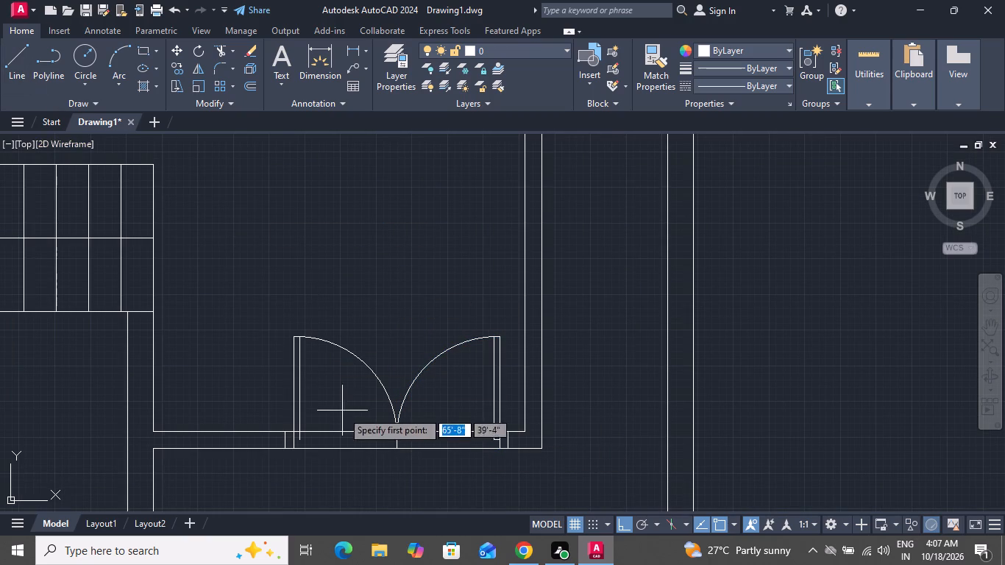
scroll(302, 451, up, 3)
click(280, 403)
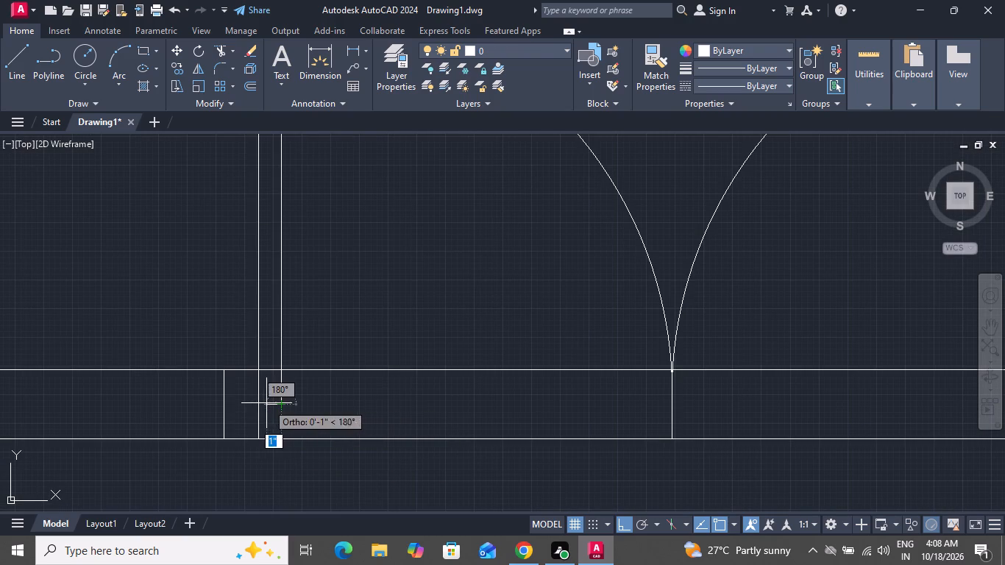
click(263, 403)
right_click(263, 404)
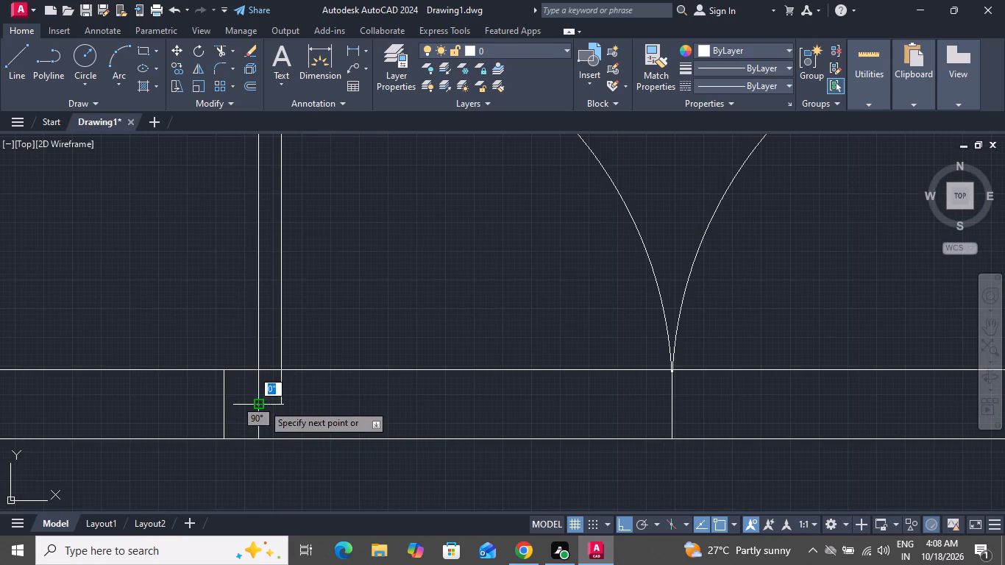
click(318, 256)
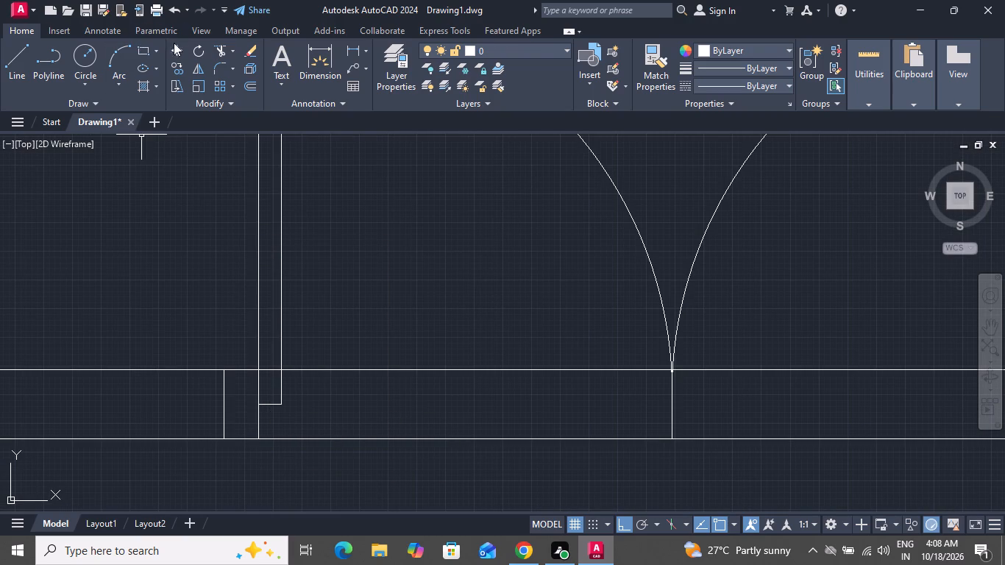
Trim the wall lines across the double-door opening and the surplus jamb line pieces beside the leaves and at the centre.
click(224, 50)
scroll(246, 394, up, 2)
click(249, 395)
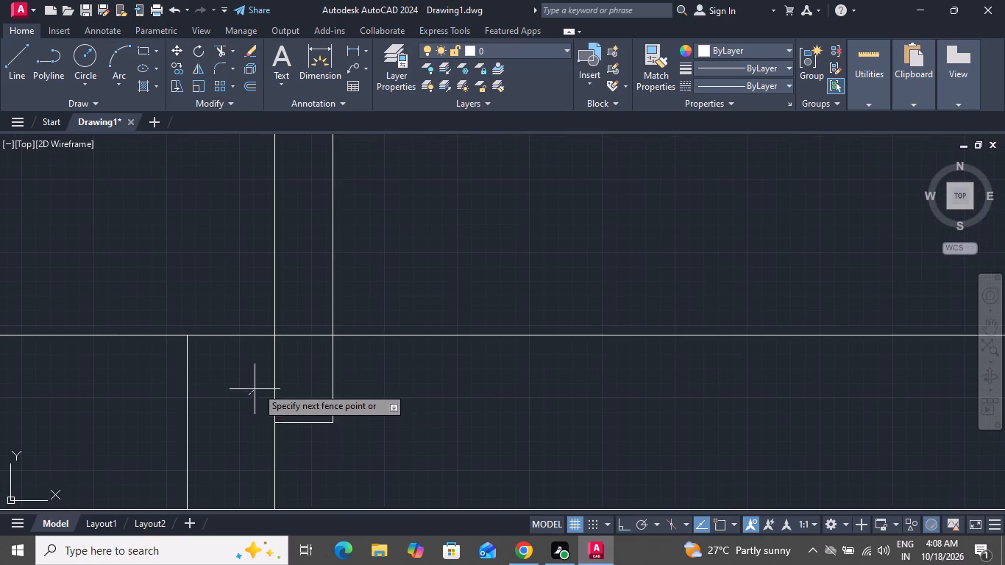
click(277, 376)
scroll(365, 367, down, 2)
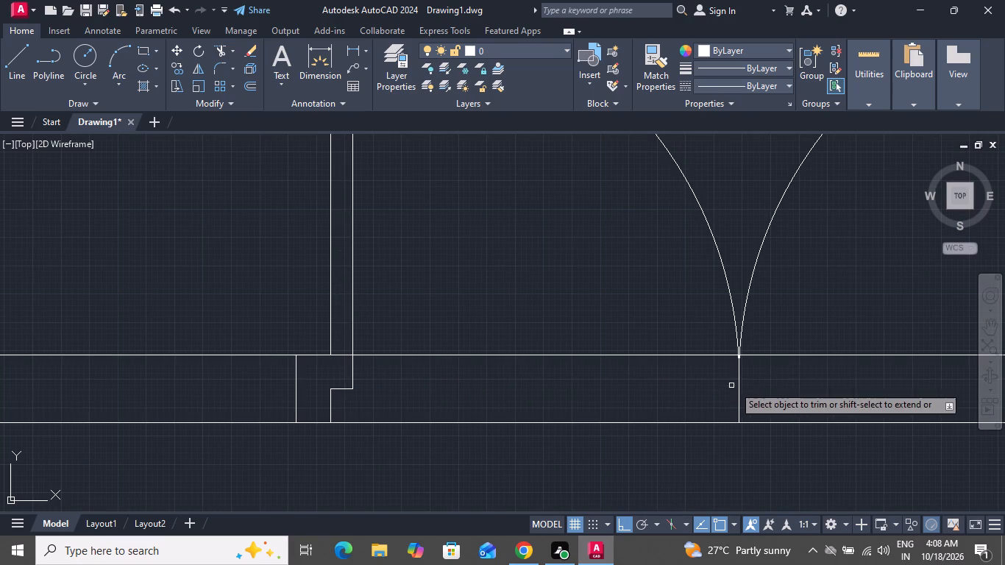
click(740, 394)
click(738, 380)
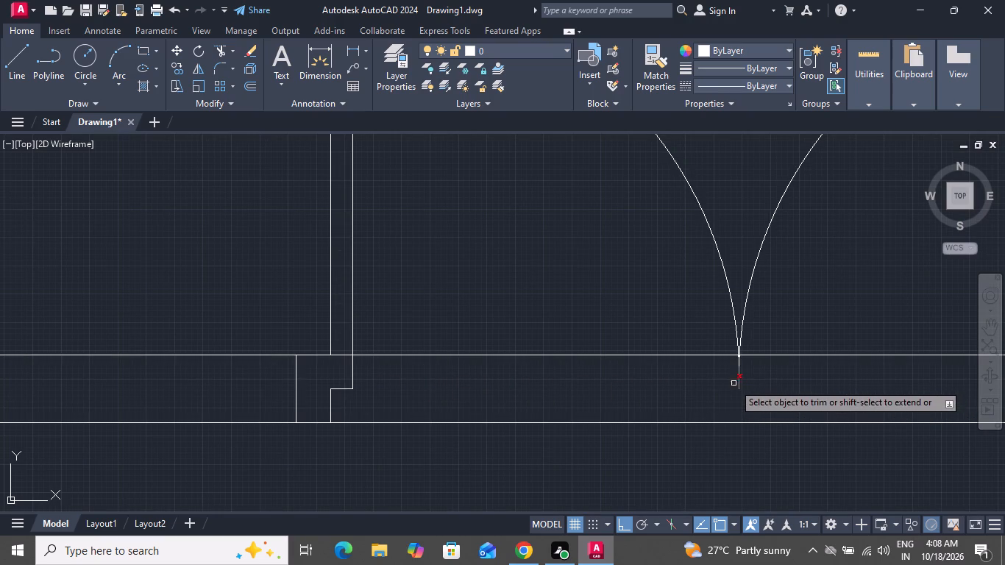
click(633, 355)
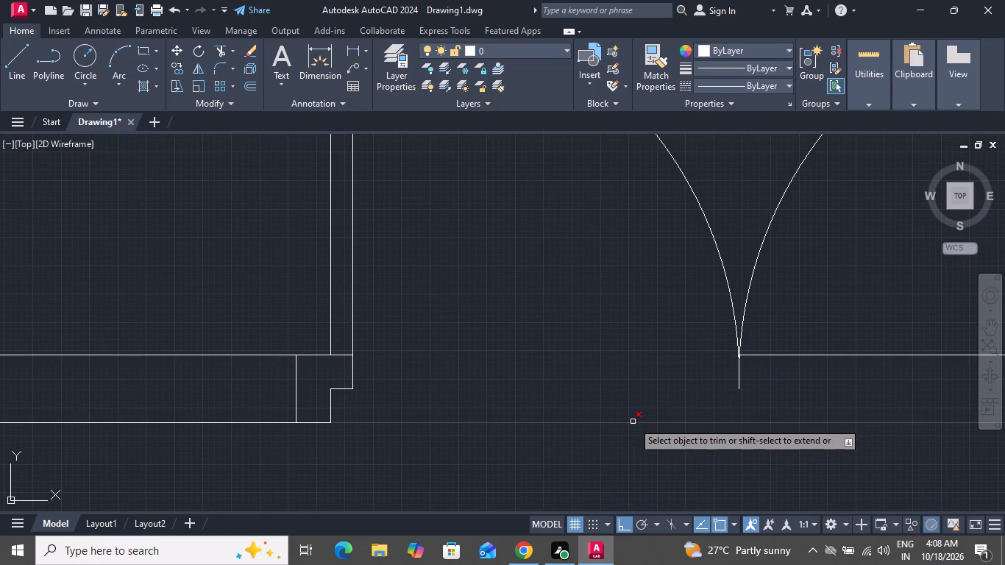
scroll(633, 422, down, 2)
click(633, 422)
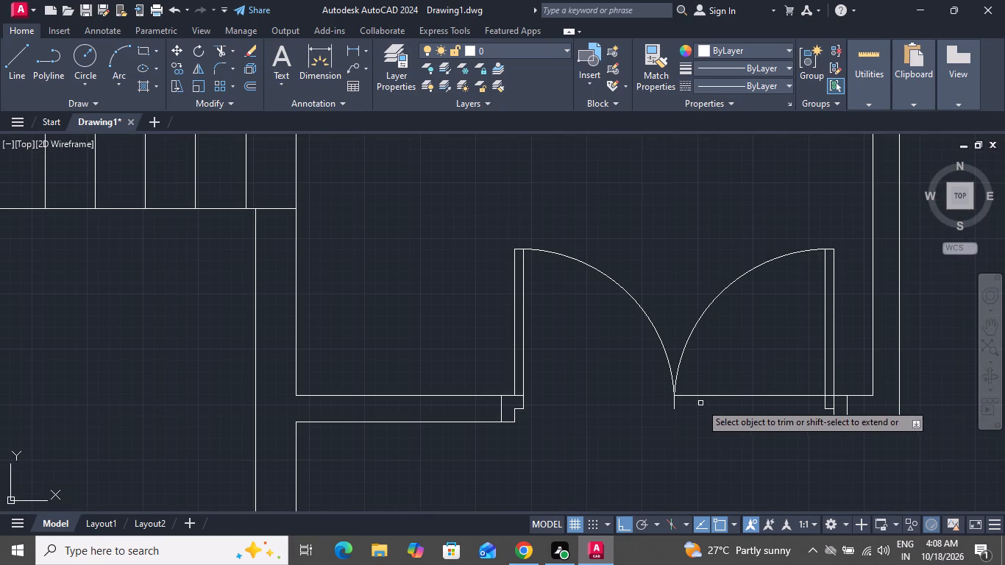
click(706, 398)
scroll(831, 407, up, 2)
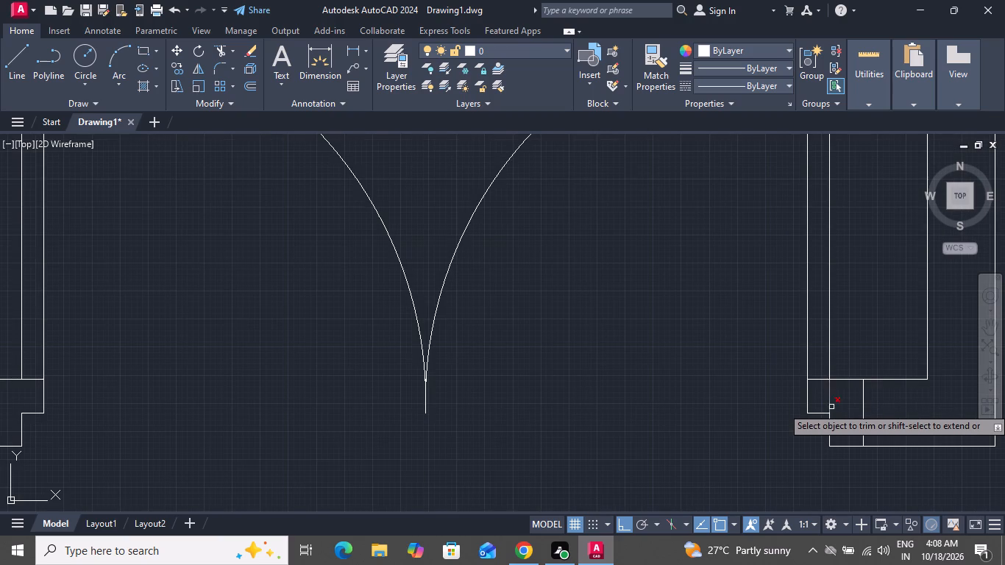
click(827, 402)
click(831, 398)
right_click(831, 398)
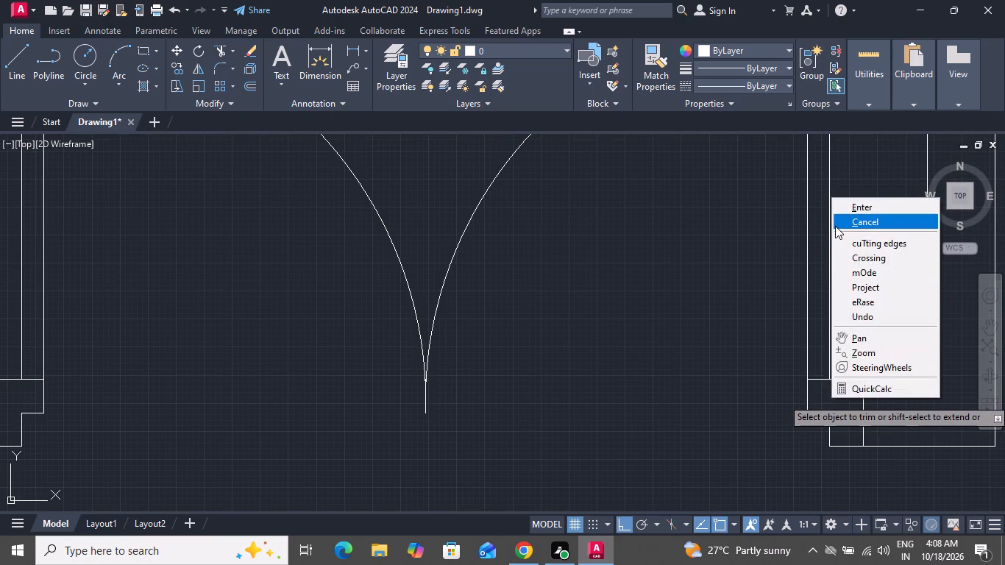
click(835, 226)
Draw a rectangle about 9' deep below the double door, from the left jamb's outer line to the bottom wall's inner face.
scroll(655, 333, down, 4)
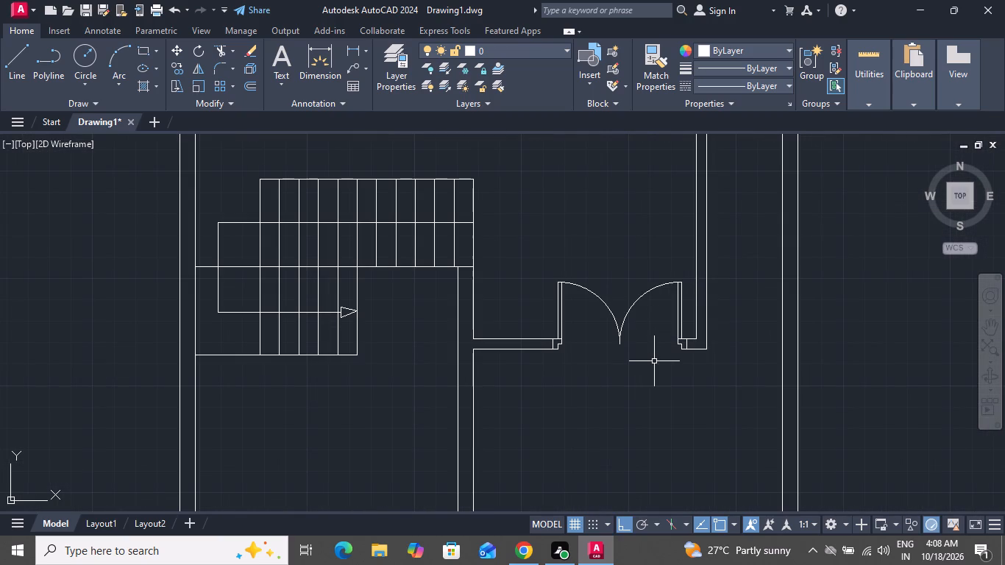
scroll(642, 381, down, 2)
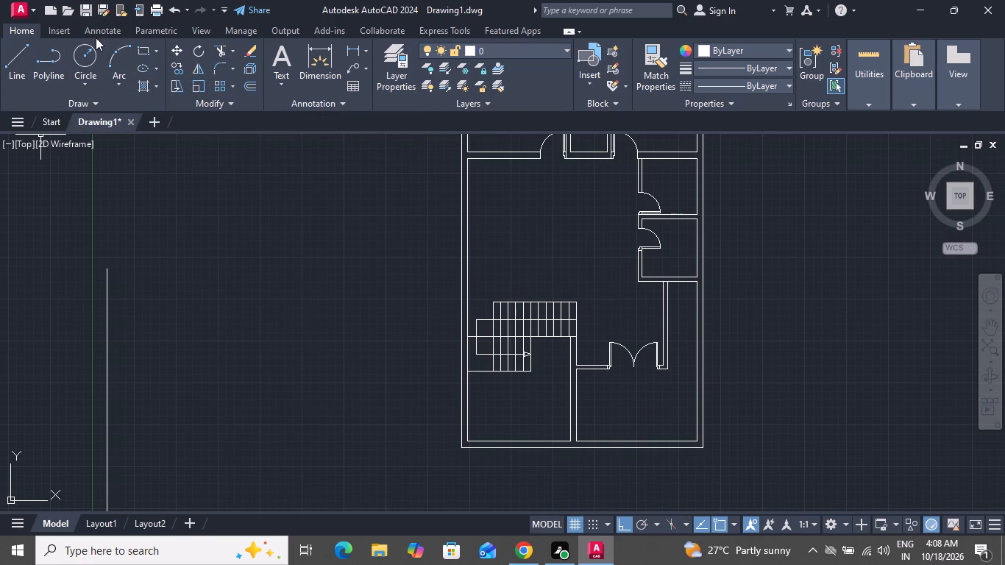
click(142, 45)
scroll(617, 383, up, 3)
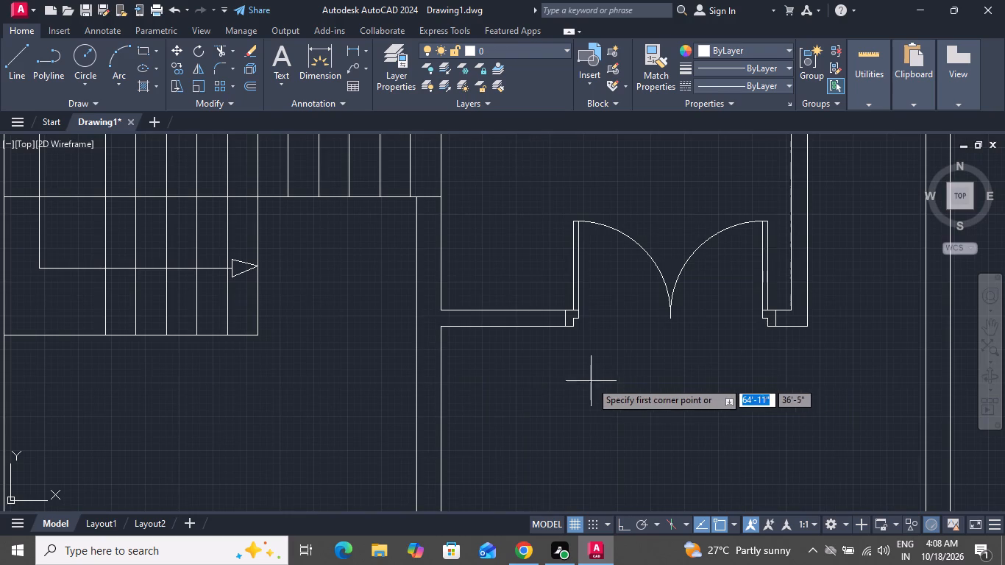
scroll(580, 368, up, 1)
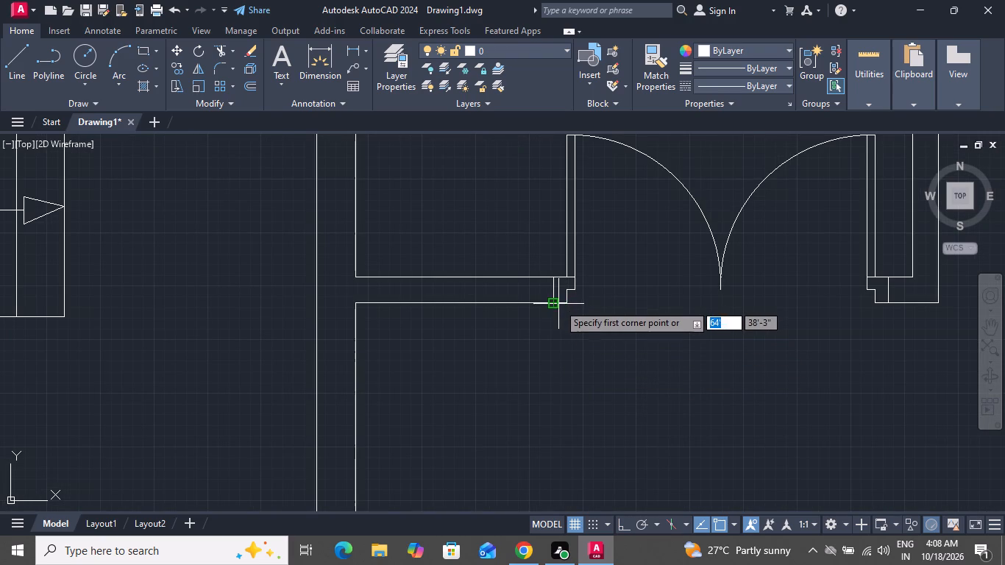
click(554, 305)
scroll(886, 422, down, 2)
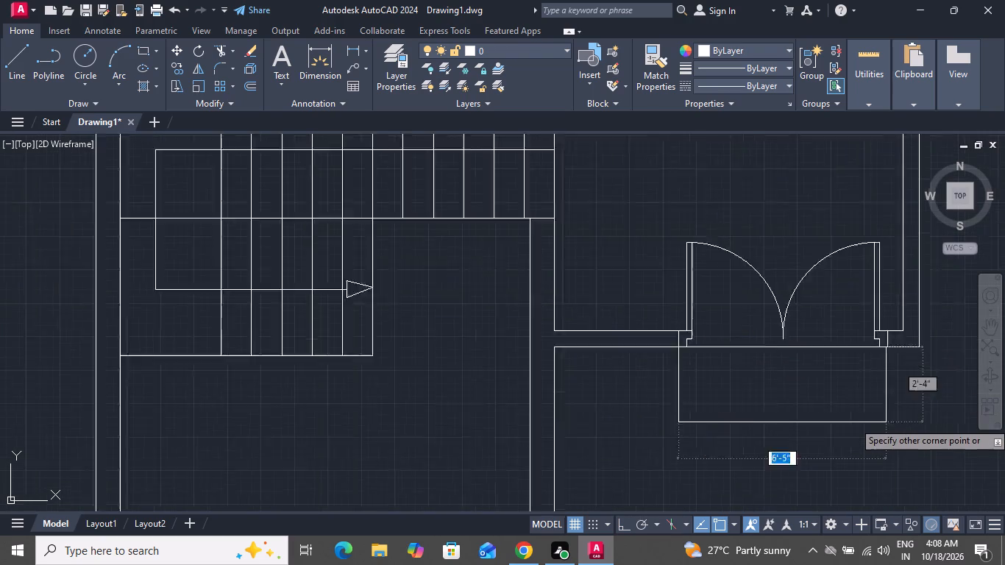
scroll(887, 421, down, 2)
scroll(891, 457, up, 3)
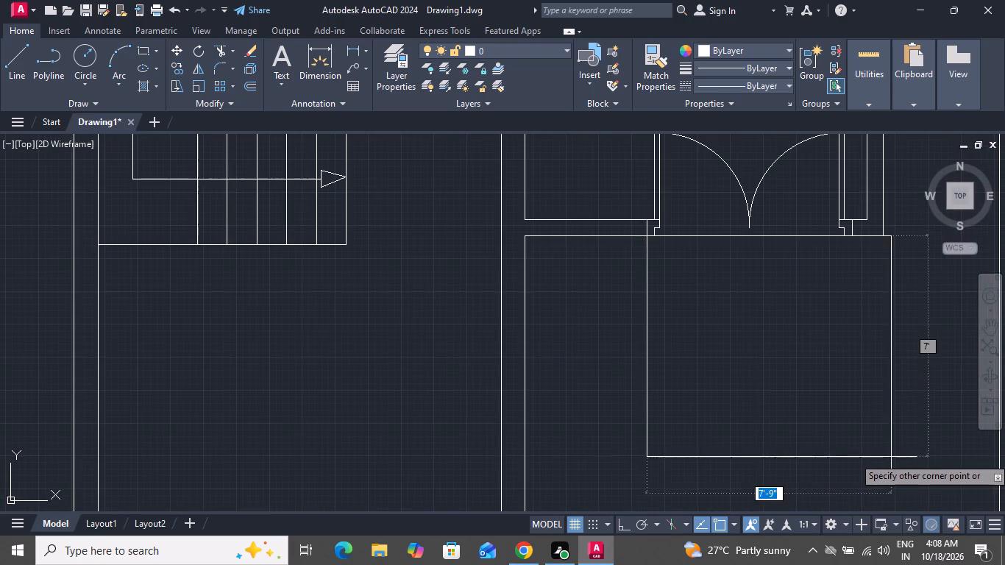
scroll(850, 478, up, 1)
scroll(850, 478, down, 2)
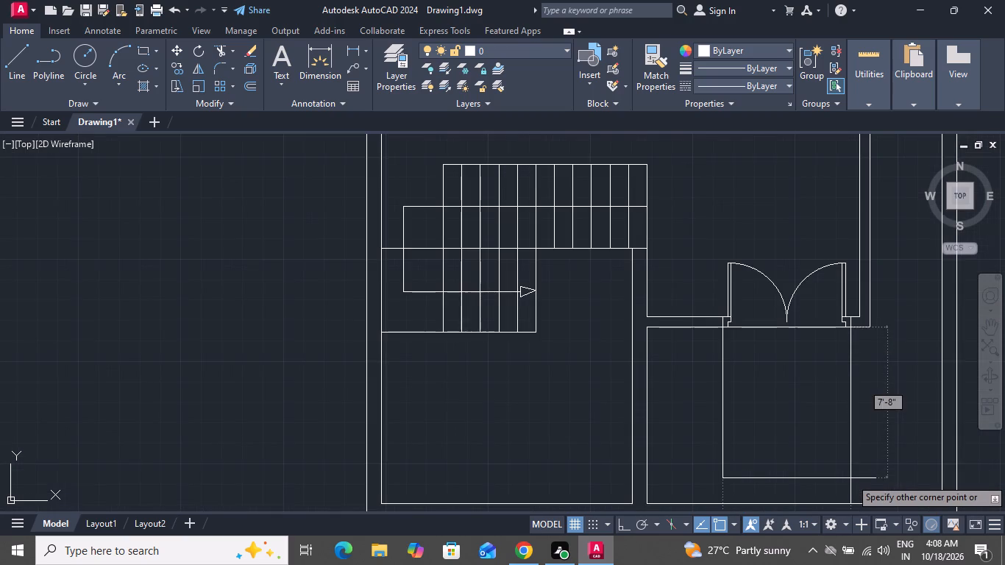
scroll(851, 478, down, 2)
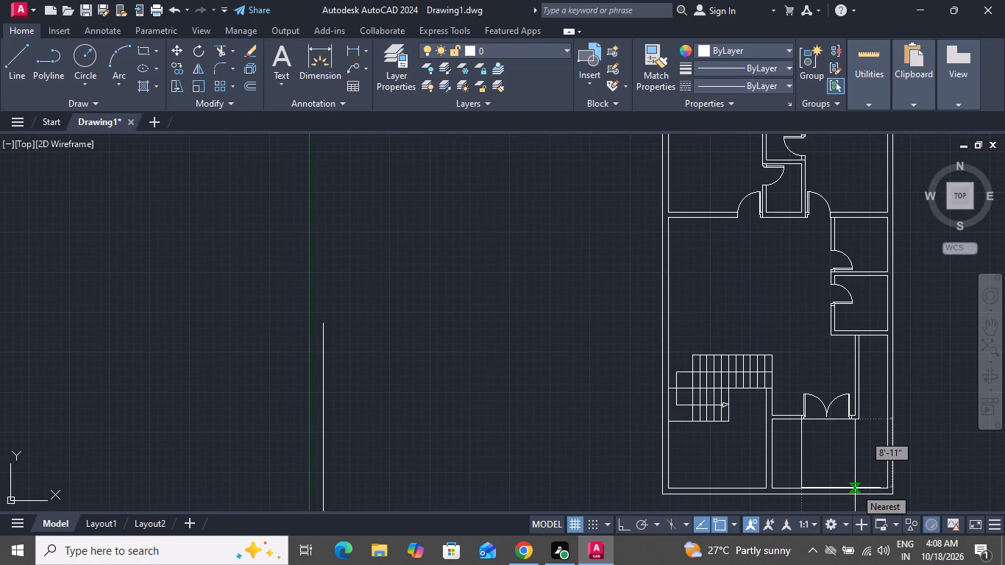
scroll(855, 488, up, 2)
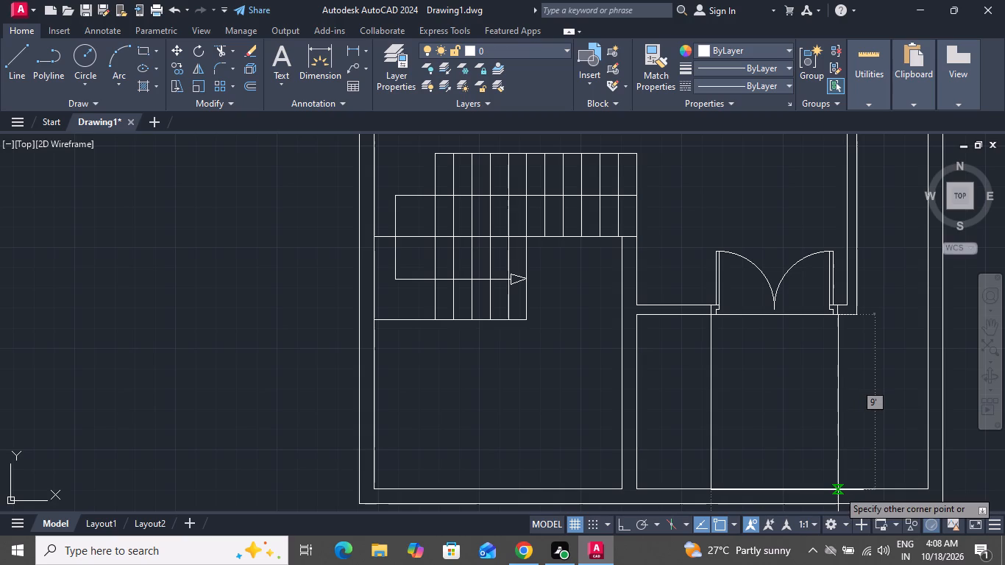
click(838, 490)
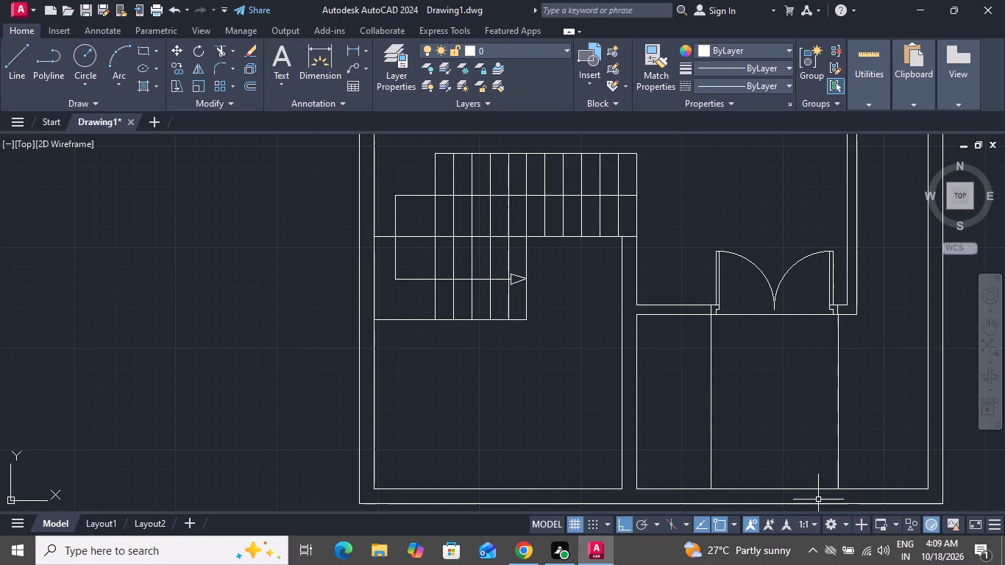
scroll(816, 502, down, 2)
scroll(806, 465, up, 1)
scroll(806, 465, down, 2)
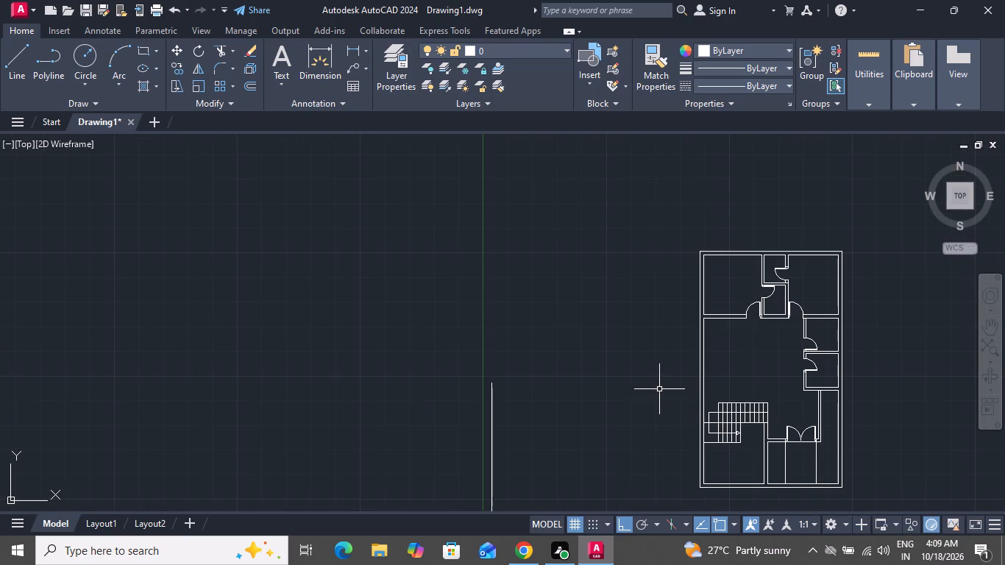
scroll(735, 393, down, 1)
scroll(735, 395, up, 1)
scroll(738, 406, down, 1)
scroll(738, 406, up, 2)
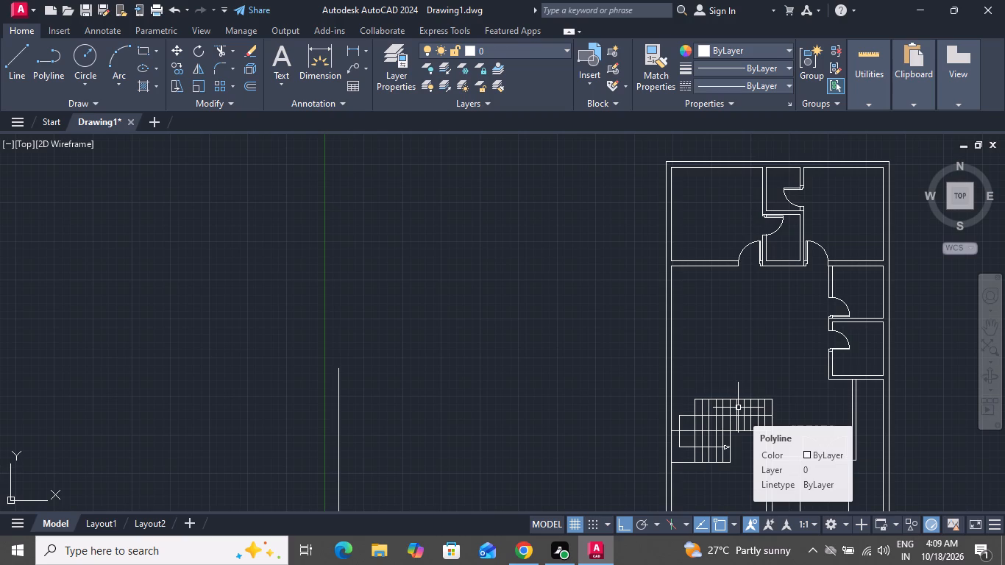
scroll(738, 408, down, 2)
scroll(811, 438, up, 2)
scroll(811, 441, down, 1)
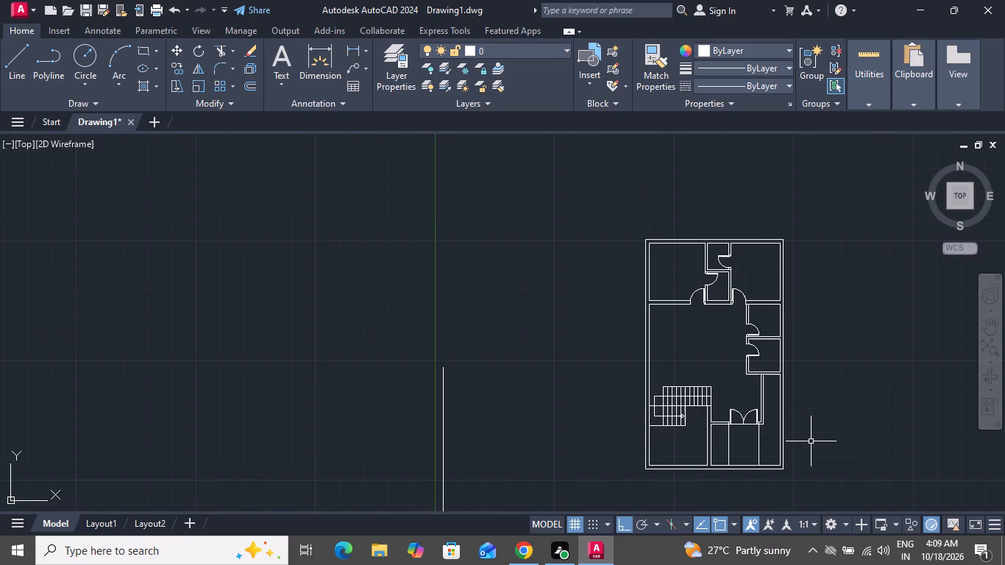
Insert the Vehicles - Imperial block from the architectural tool palette into the empty space to the right of the floor plan.
text(TP)
key(space)
drag(614, 339, 555, 352)
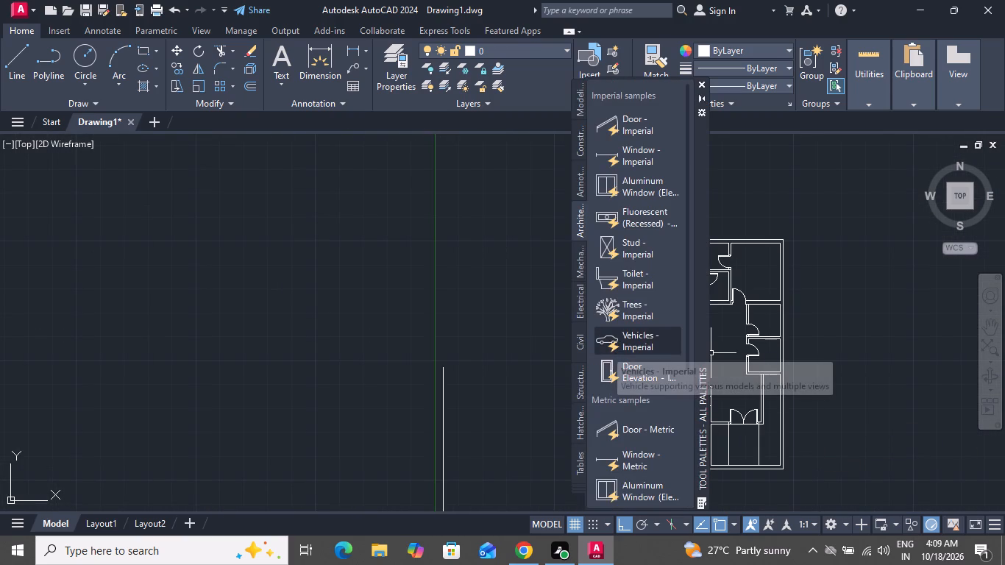
click(642, 338)
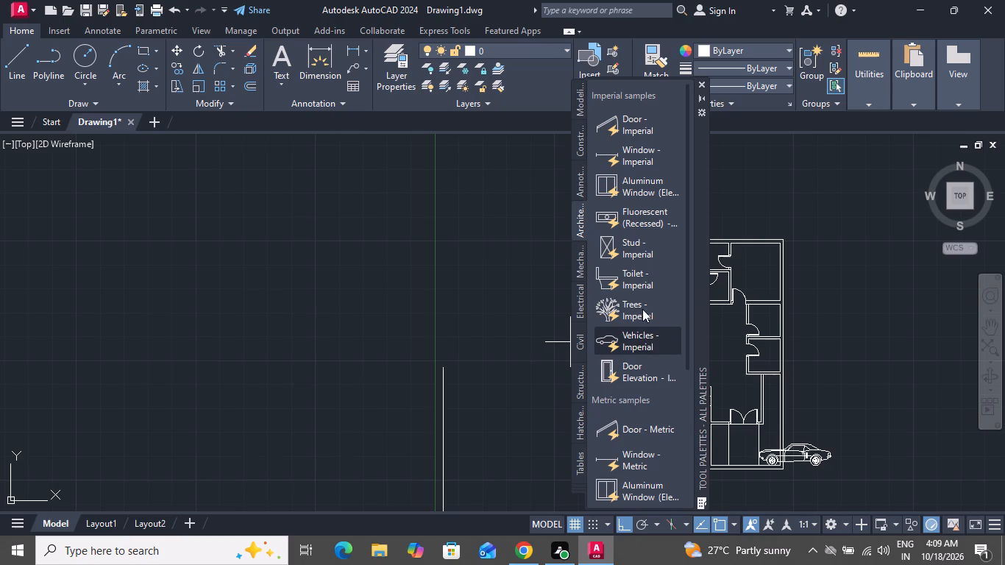
click(700, 87)
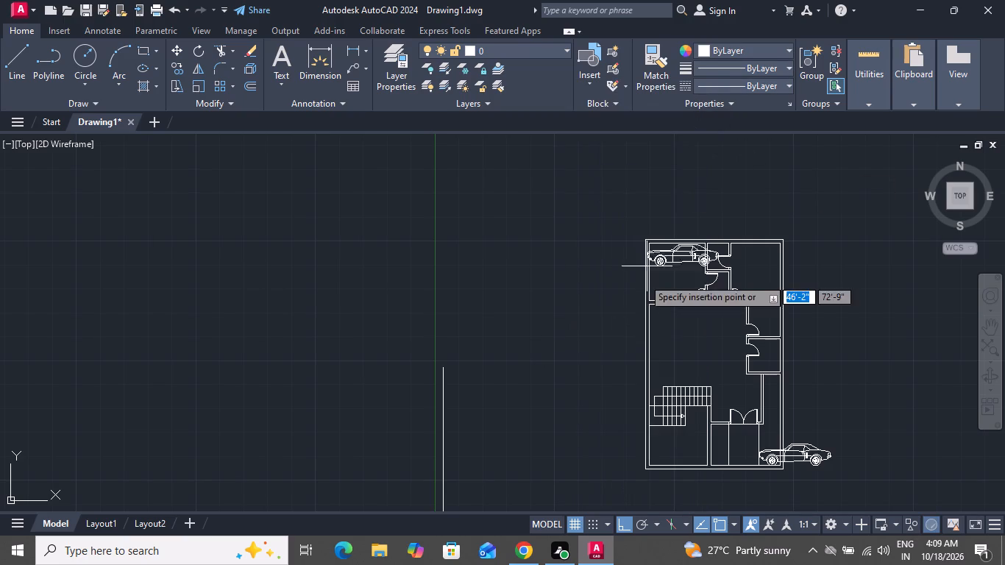
scroll(638, 295, down, 1)
click(817, 328)
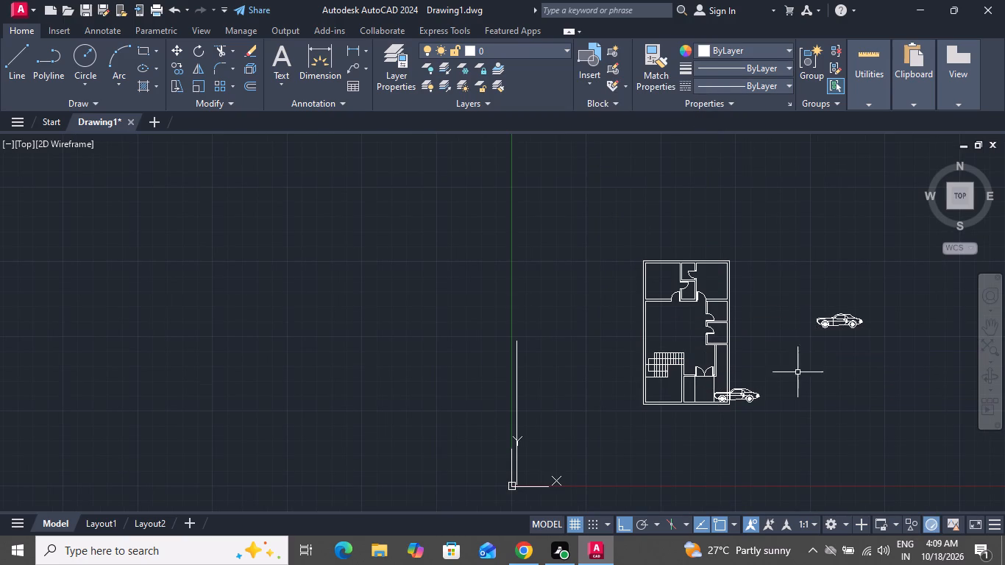
Delete the extra car block overlapping the plan's bottom-right corner.
click(753, 397)
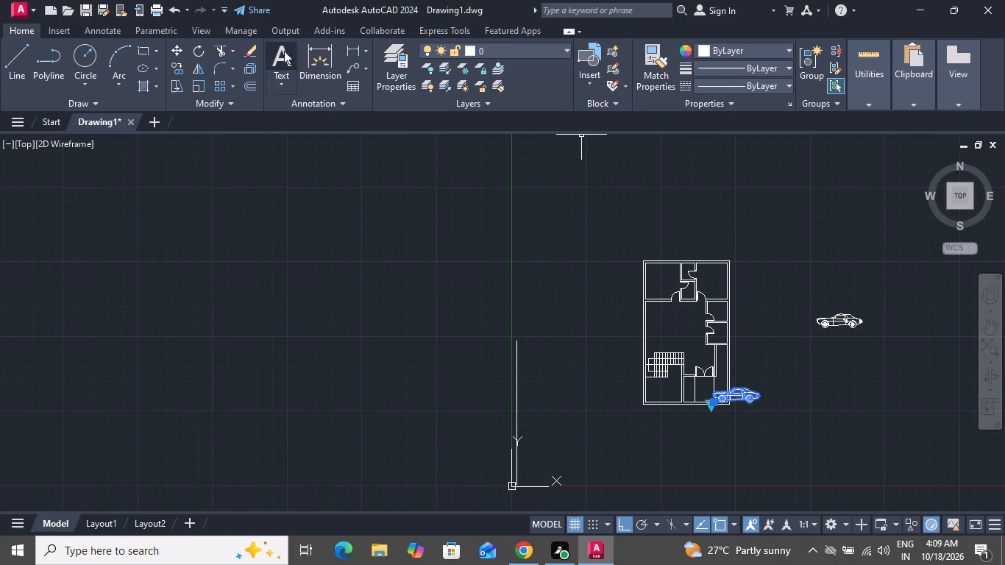
key(Delete)
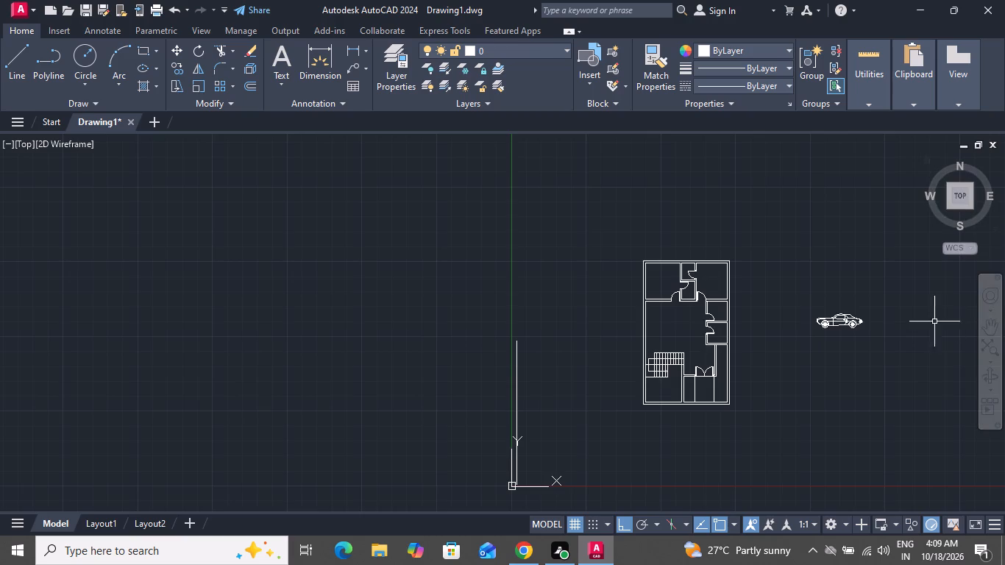
Switch the remaining car block from its side view to its top view.
scroll(899, 333, up, 3)
click(697, 291)
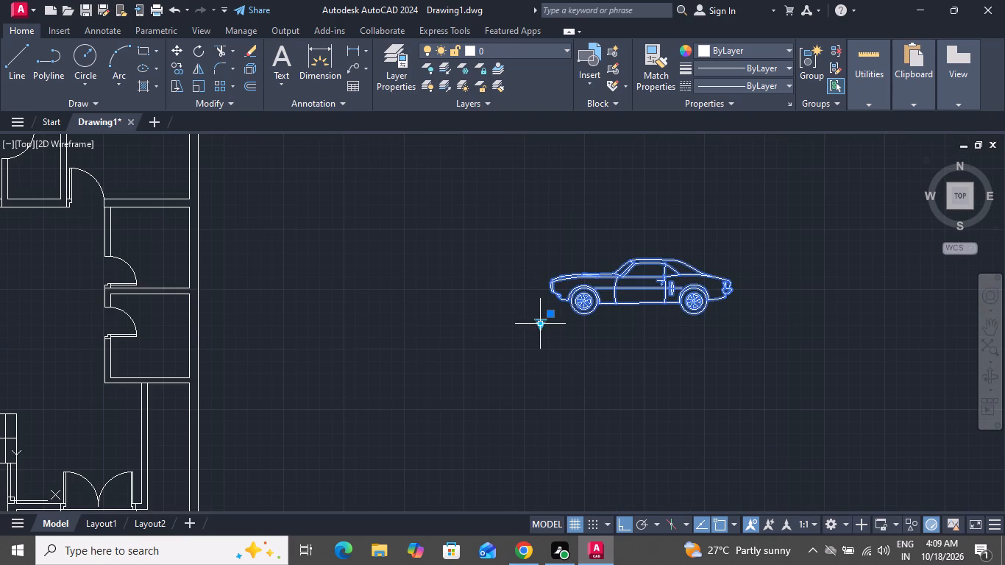
click(541, 328)
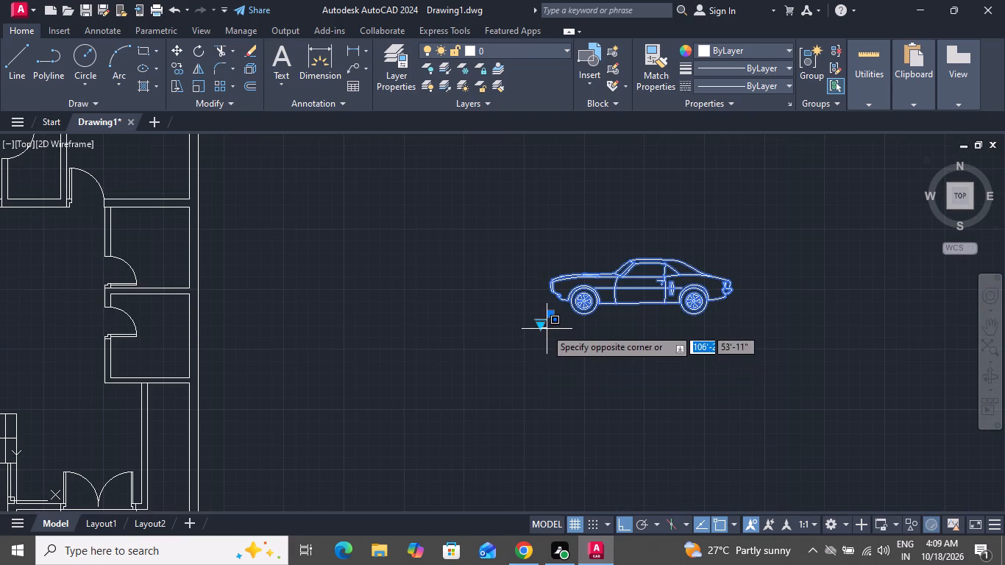
click(539, 327)
click(542, 327)
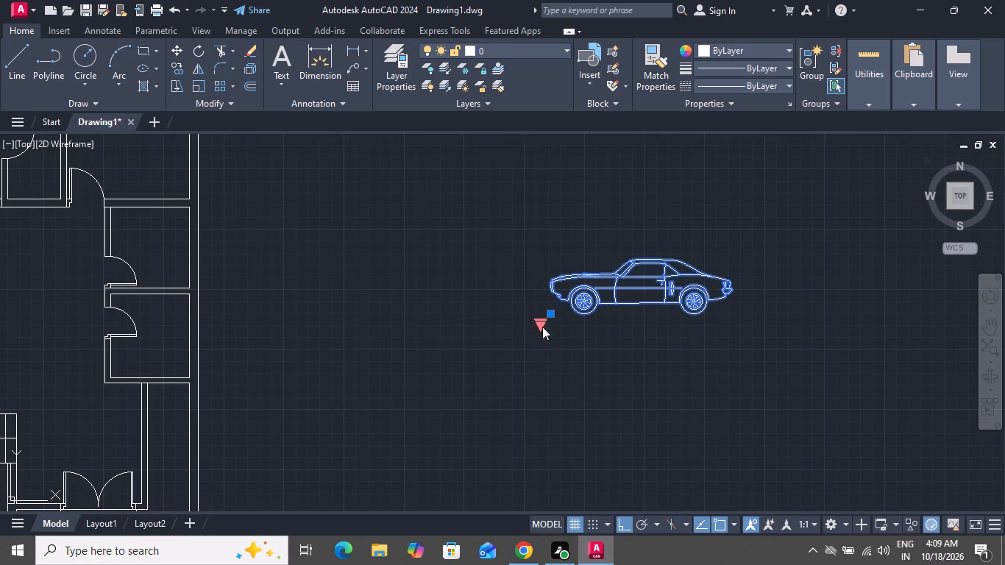
click(593, 413)
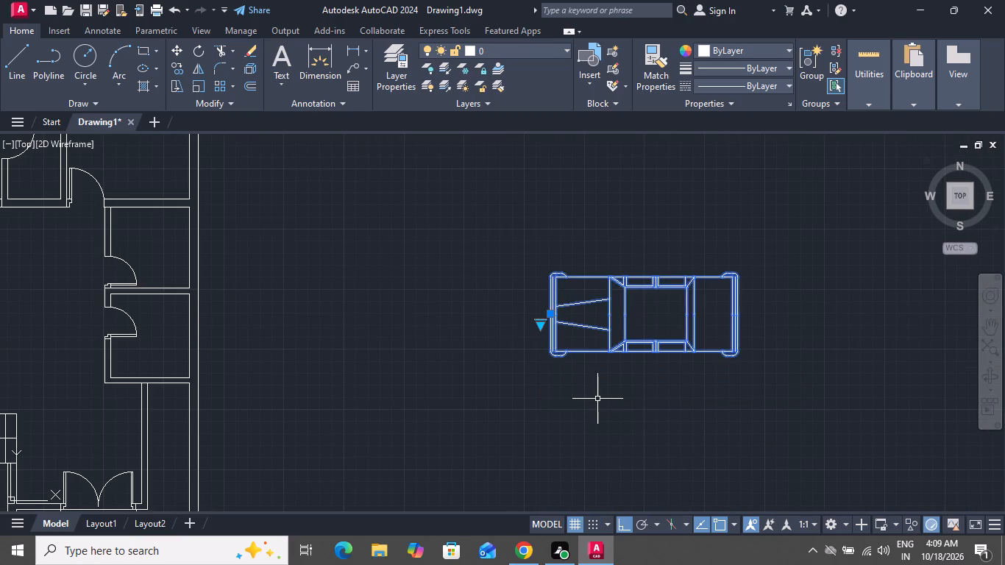
Rotate the top-view car 90° so it stands vertically with its bonnet pointing down.
scroll(597, 399, down, 2)
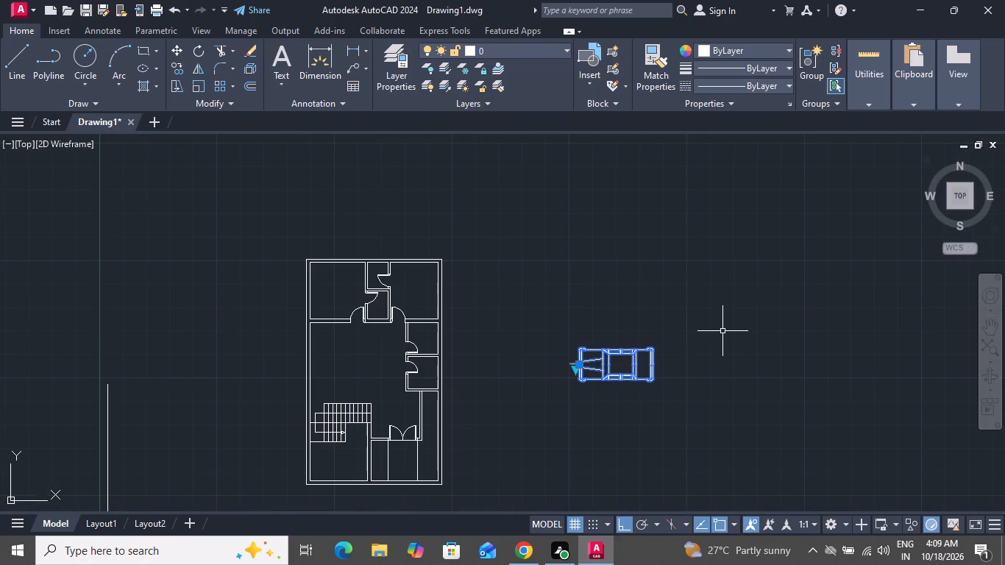
click(203, 54)
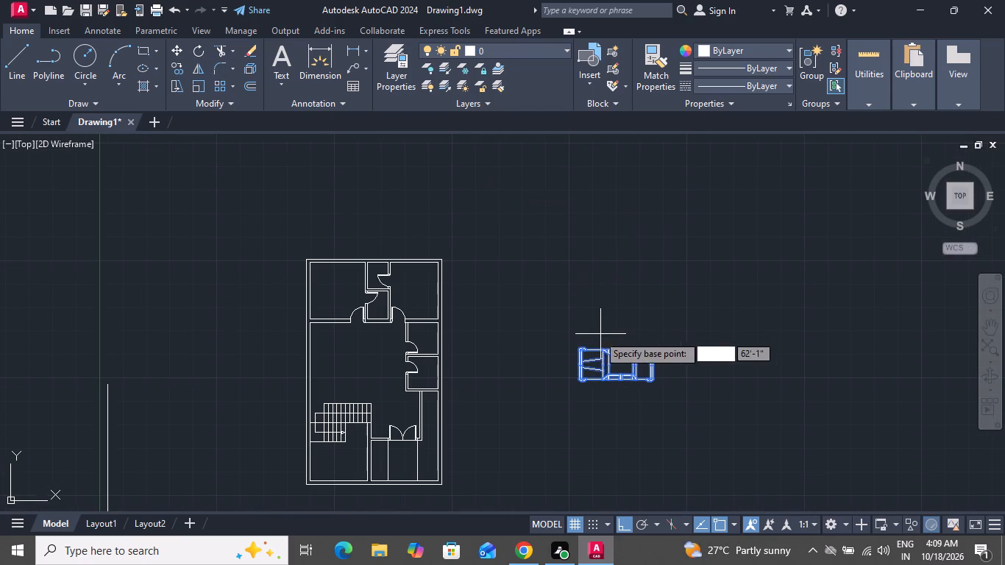
drag(578, 343, 581, 295)
click(596, 206)
Scale the vertical top-view car down to about half its size, using a base point near its centre.
click(653, 256)
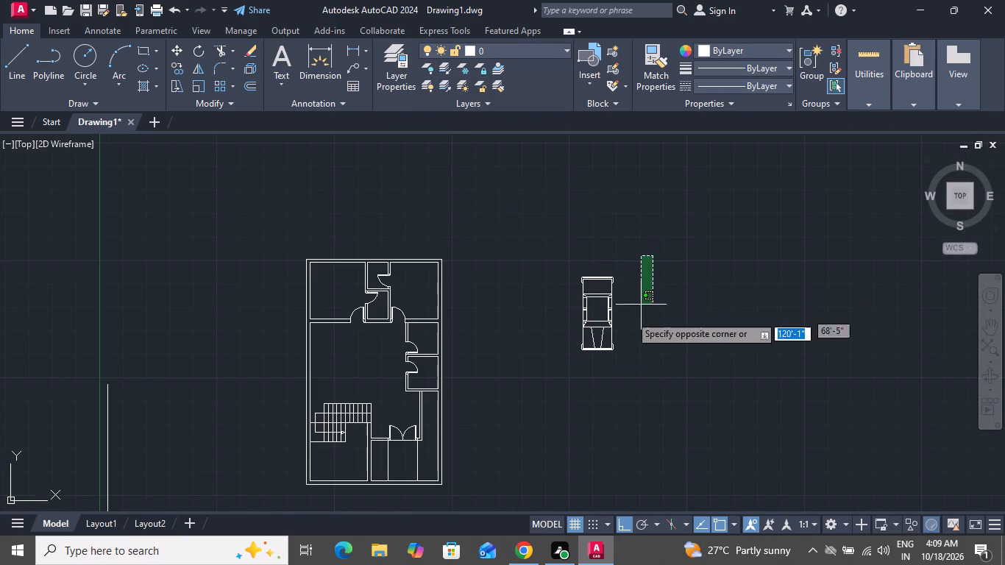
click(564, 353)
click(198, 88)
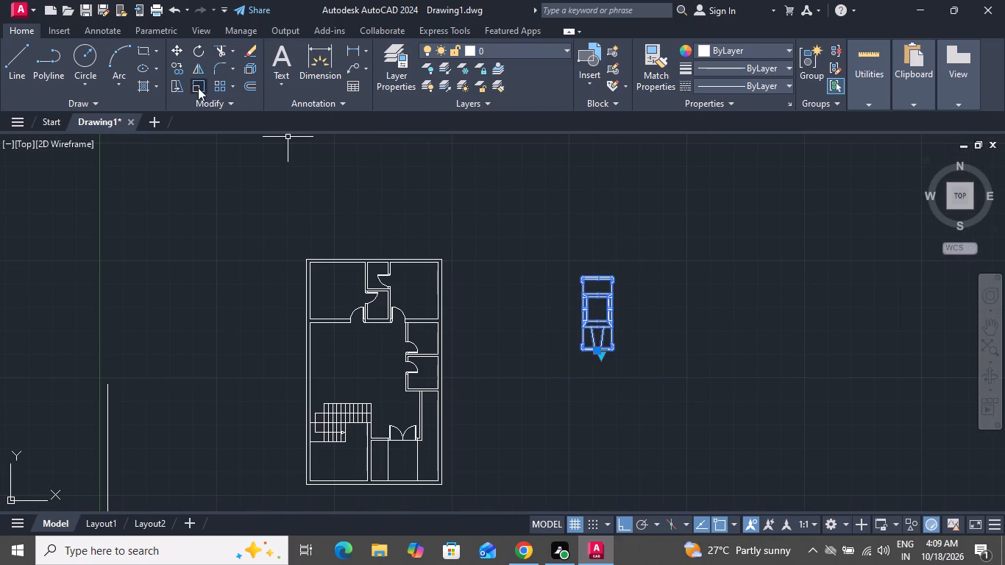
click(595, 305)
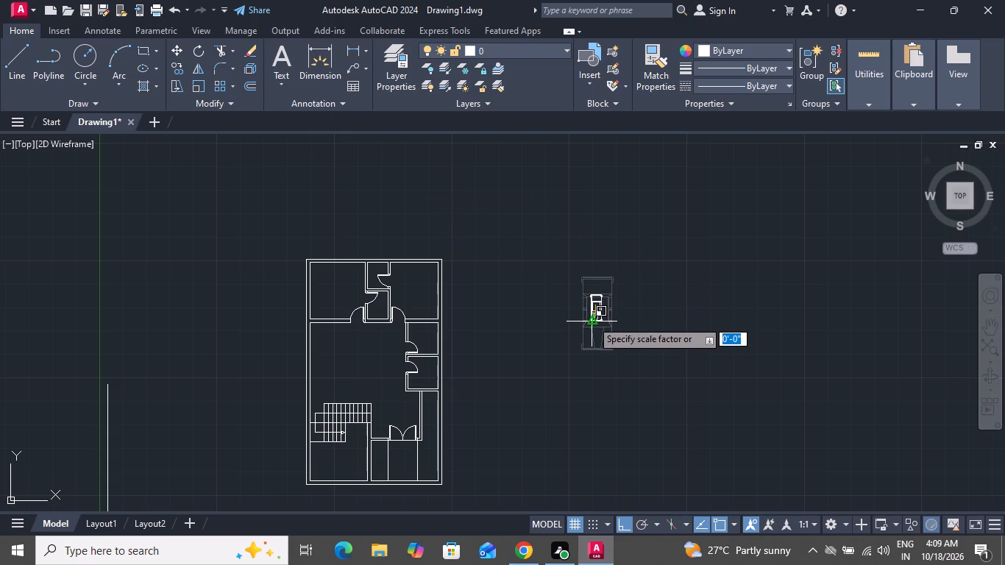
click(590, 328)
With Ortho off, copy the reduced car into the bottom-left room of the plan, beside its right-hand partition wall.
drag(631, 281, 628, 289)
click(563, 333)
drag(182, 73, 202, 83)
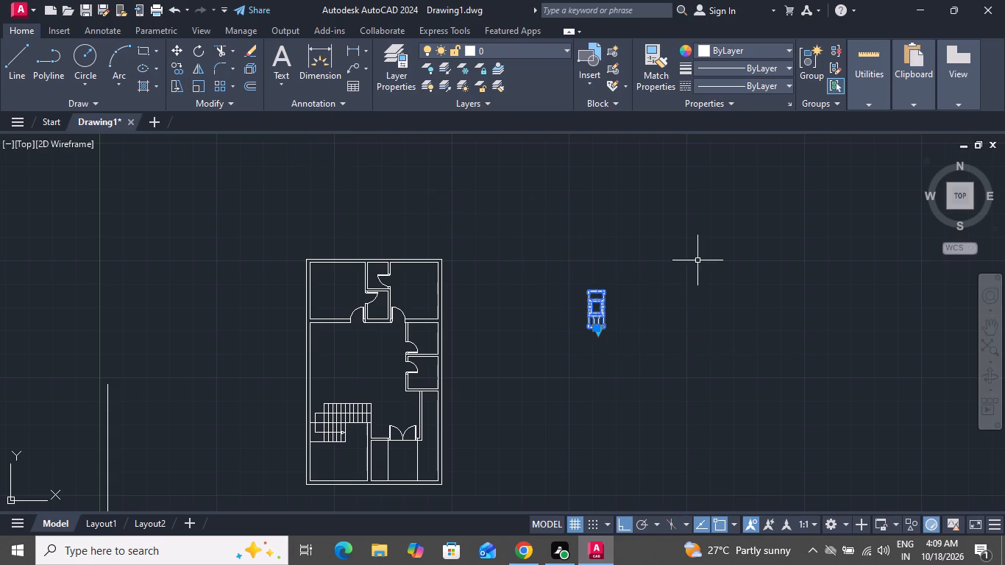
click(180, 71)
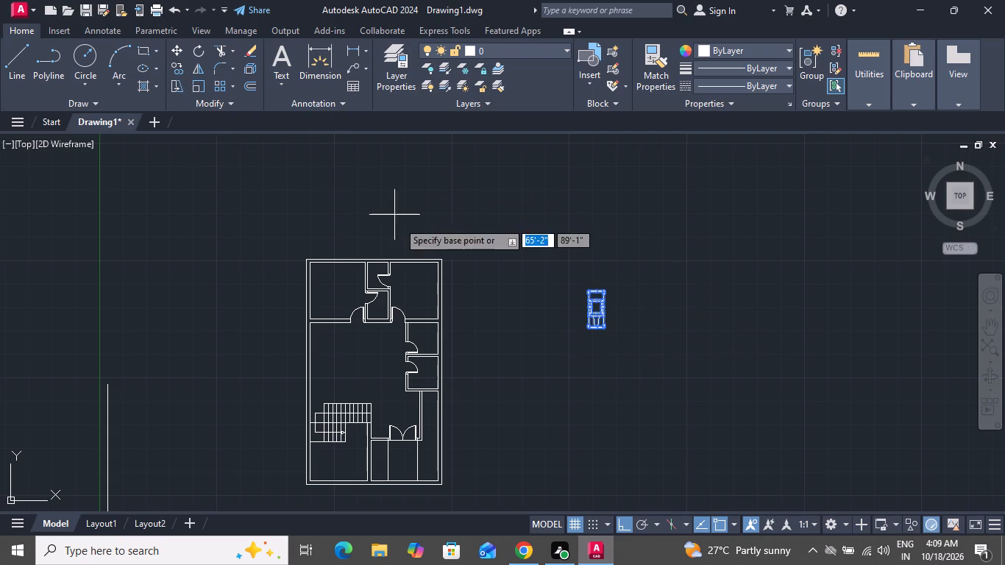
click(605, 321)
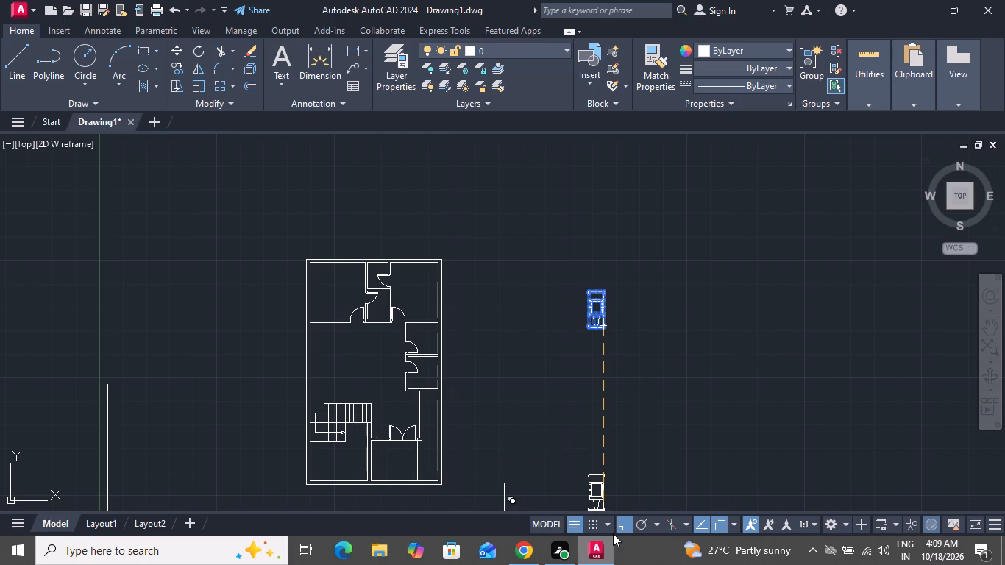
click(628, 524)
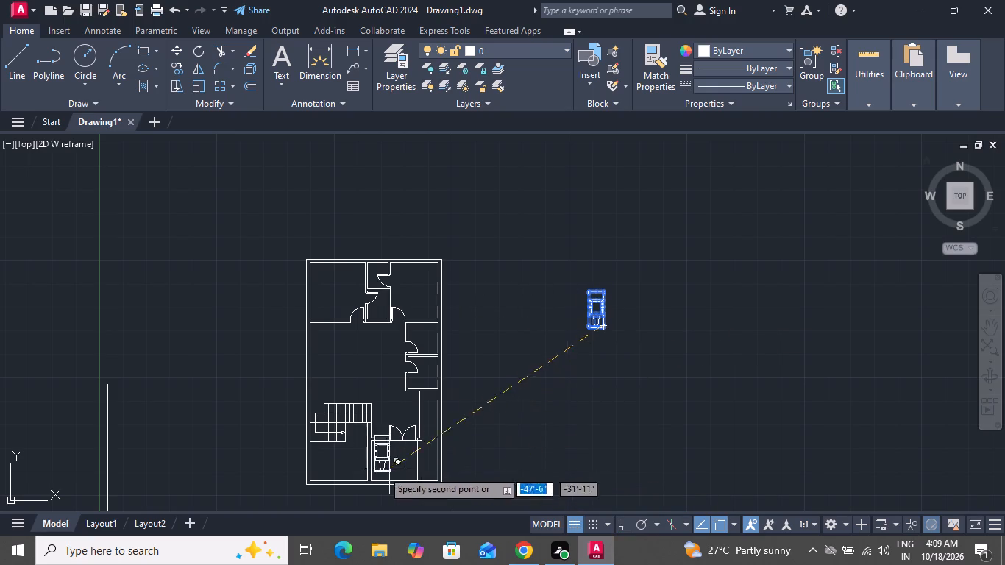
scroll(345, 480, up, 2)
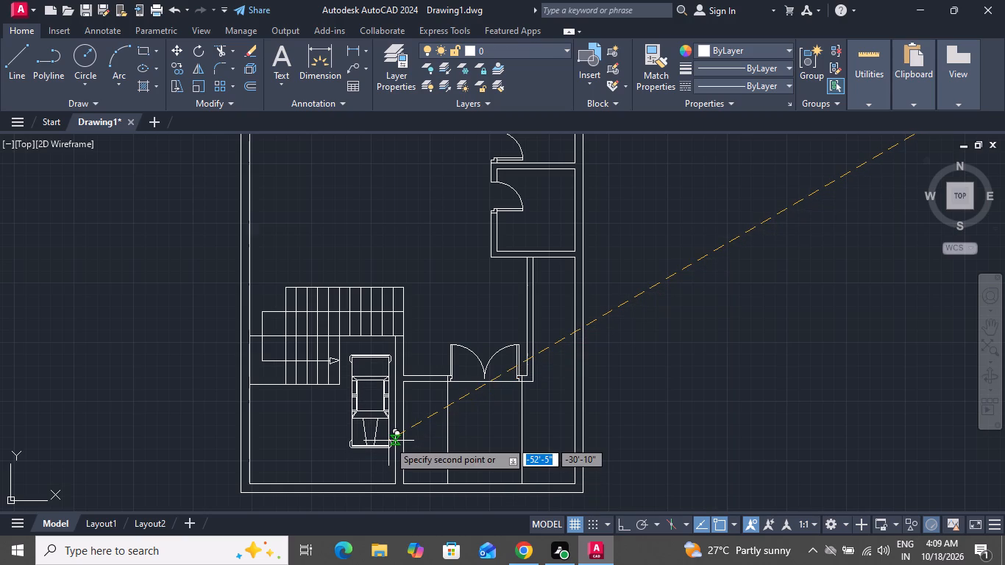
click(388, 441)
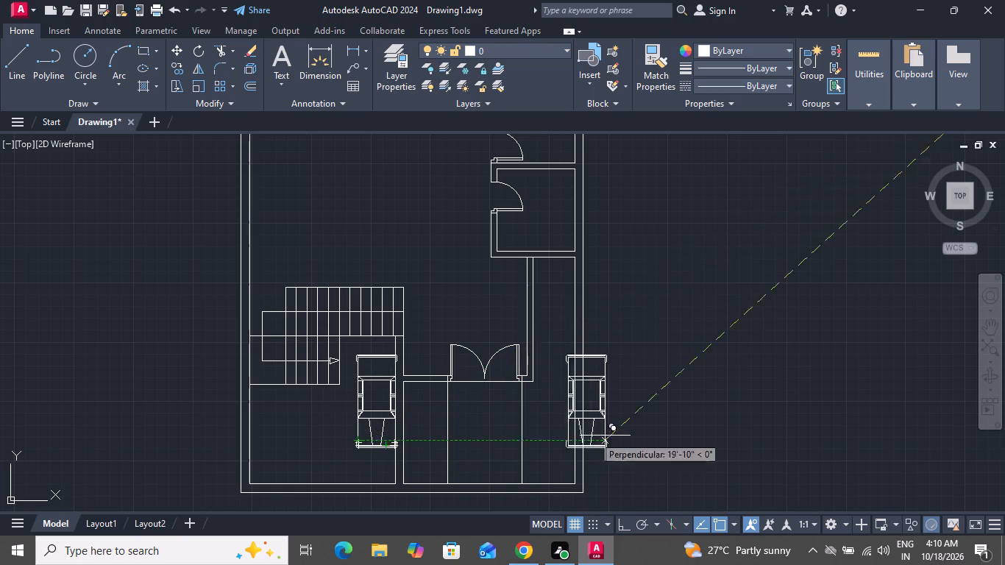
scroll(683, 430, up, 1)
right_click(683, 430)
click(722, 249)
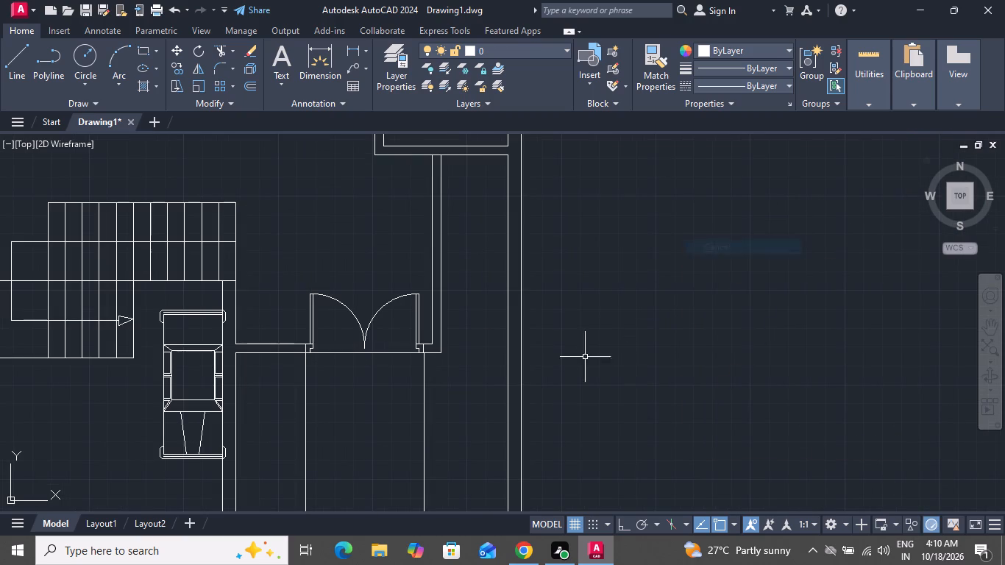
Move the copied car slightly to the left so it stands clear of the room's right-hand partition wall.
scroll(522, 349, up, 1)
scroll(522, 349, down, 1)
scroll(157, 427, up, 2)
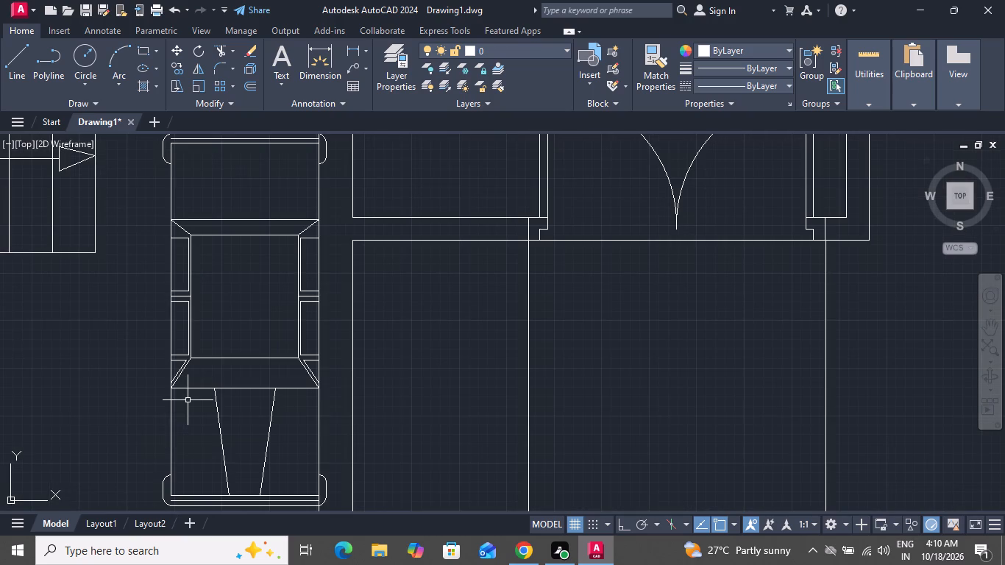
click(188, 399)
click(207, 349)
click(189, 261)
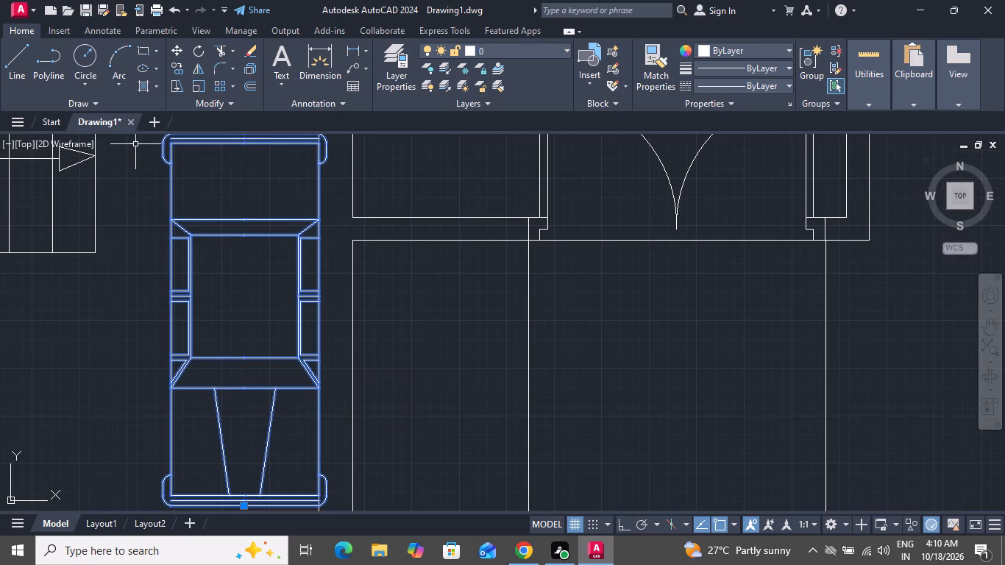
click(182, 54)
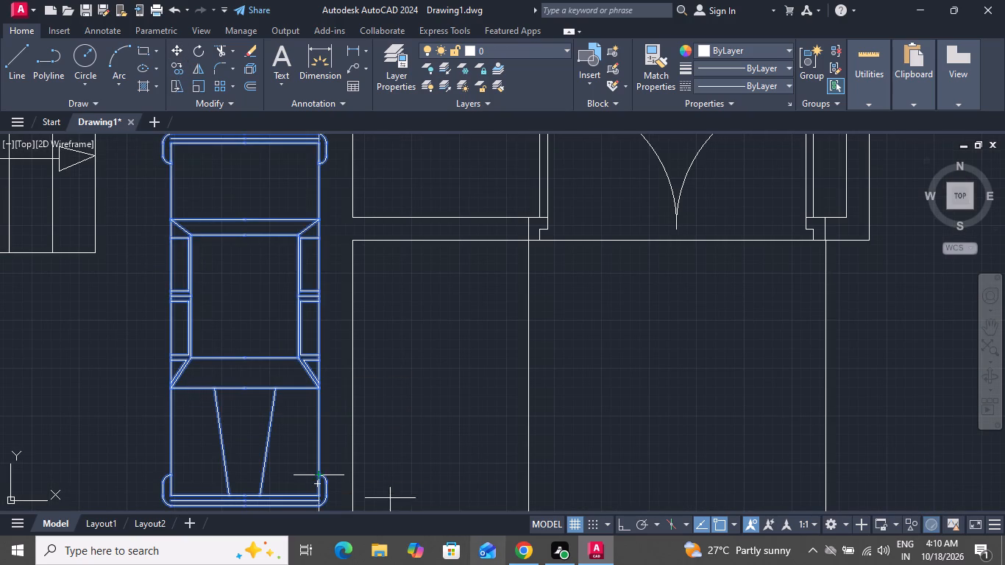
click(239, 306)
click(200, 312)
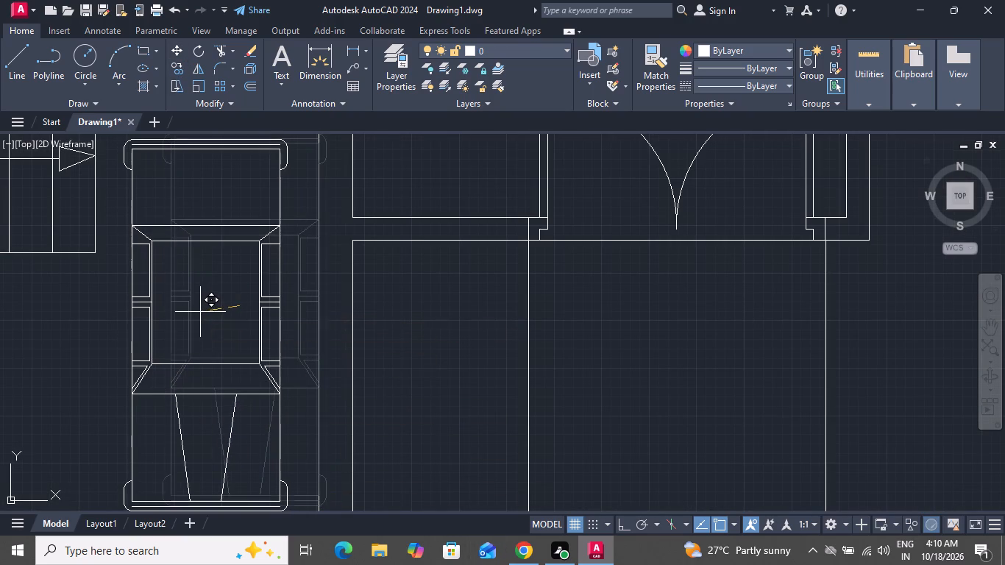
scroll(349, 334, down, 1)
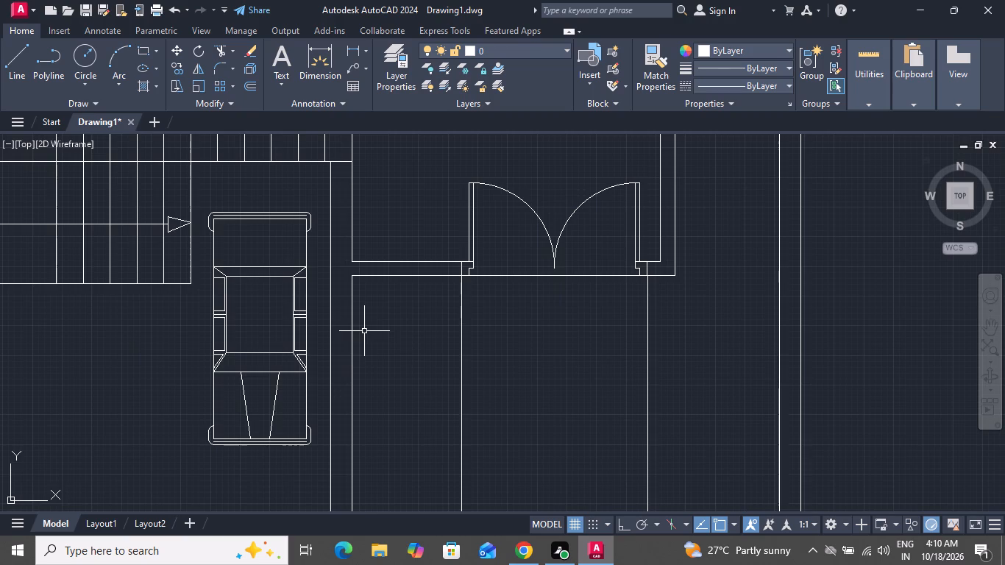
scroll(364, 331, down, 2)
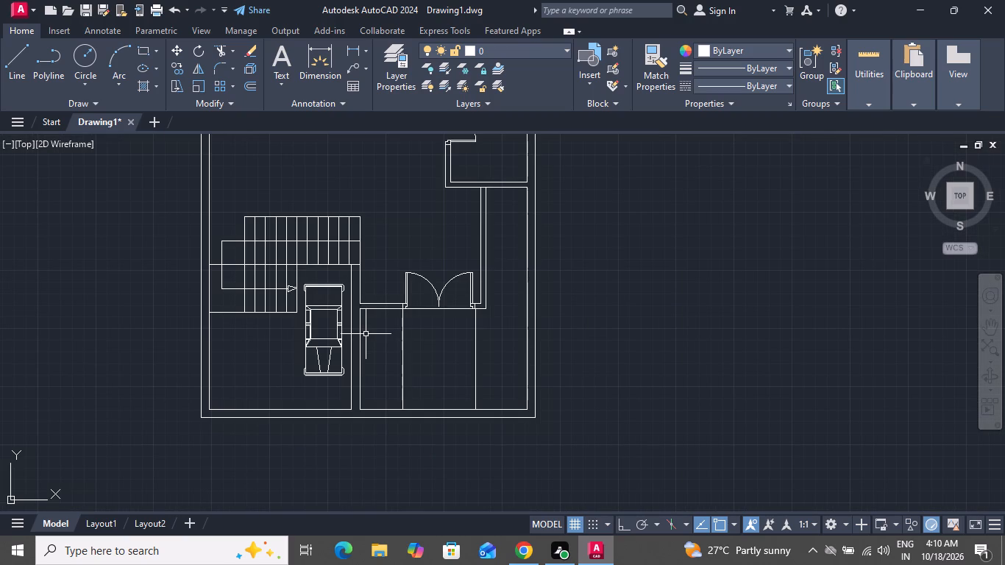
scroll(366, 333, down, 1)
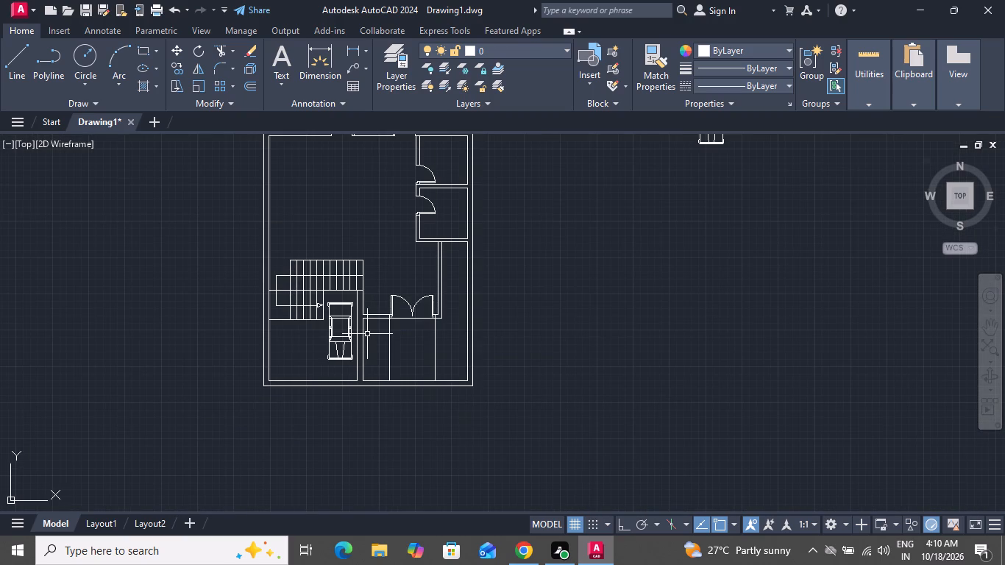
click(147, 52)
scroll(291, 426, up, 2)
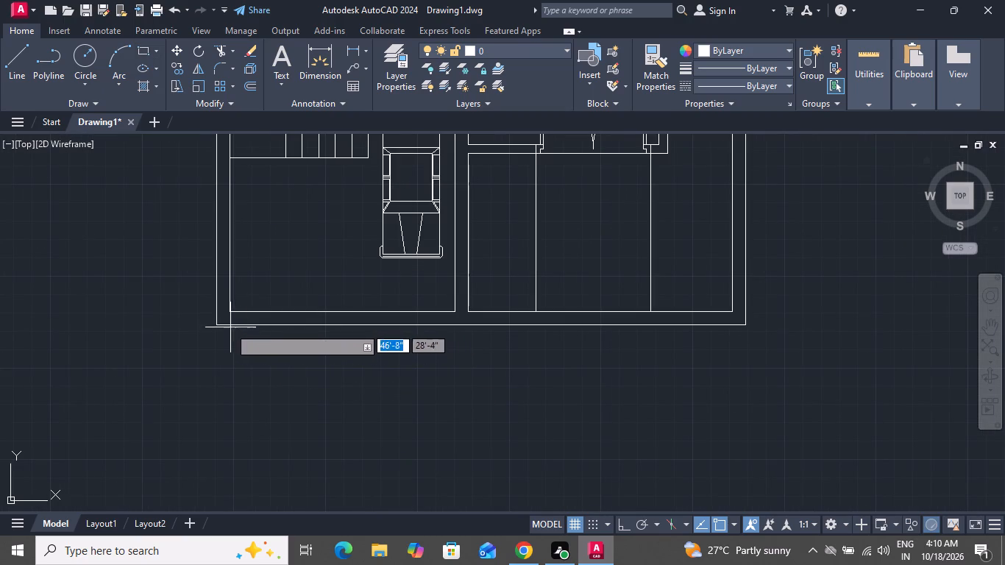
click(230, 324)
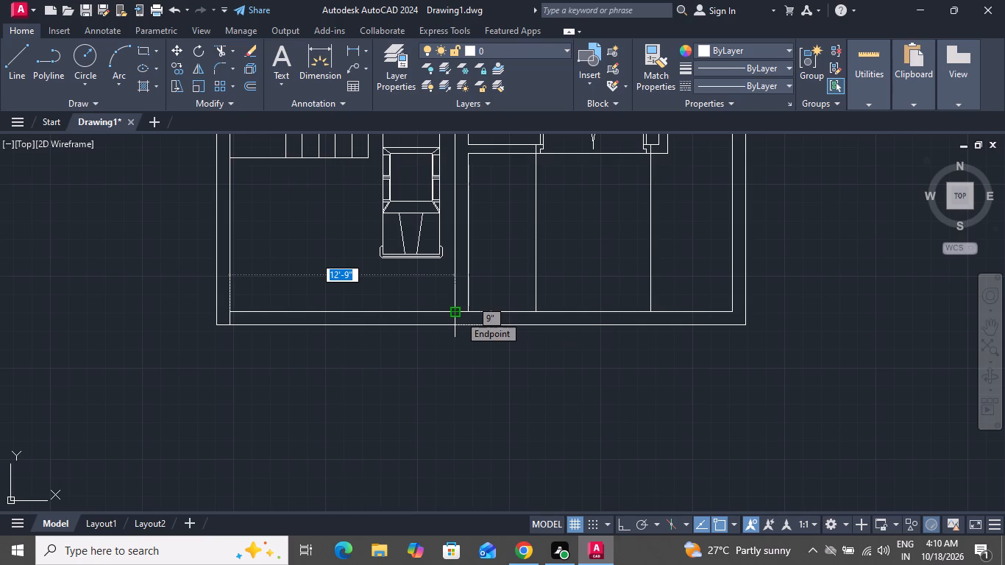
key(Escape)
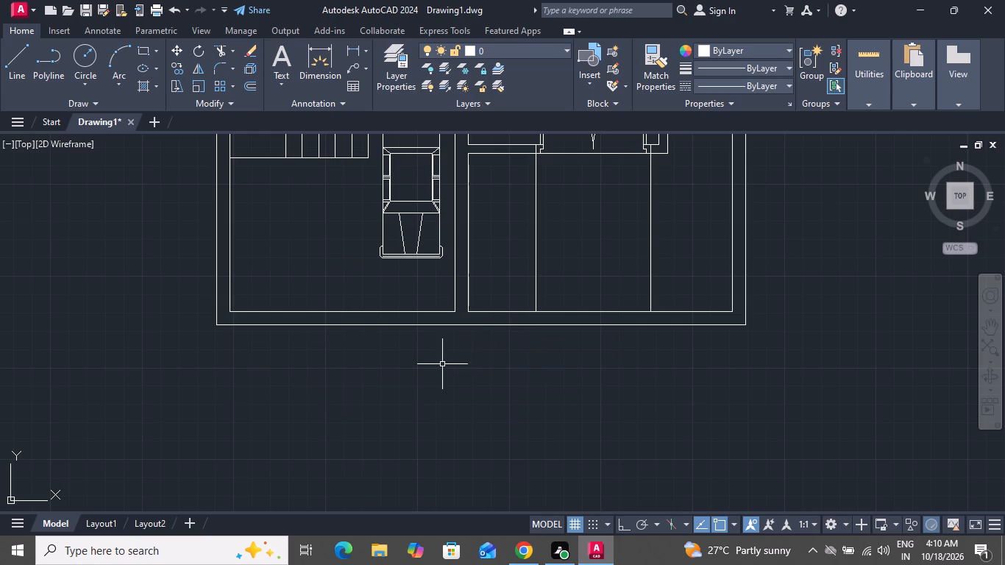
Draw a rectangle about 12'-10" by 2'-1" from the bottom-left room's inner lower-left corner, extending down past the outer wall.
click(137, 51)
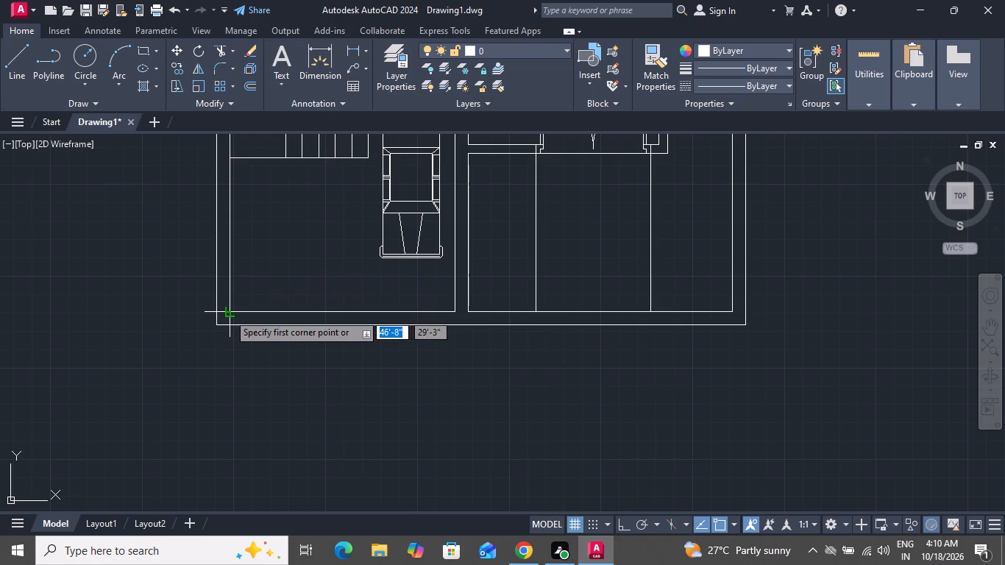
click(232, 312)
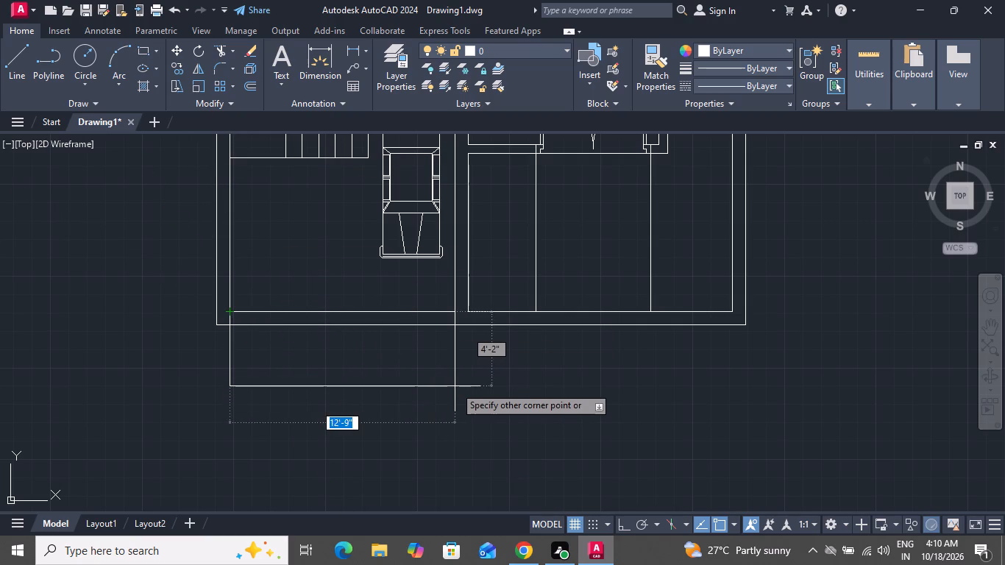
click(455, 349)
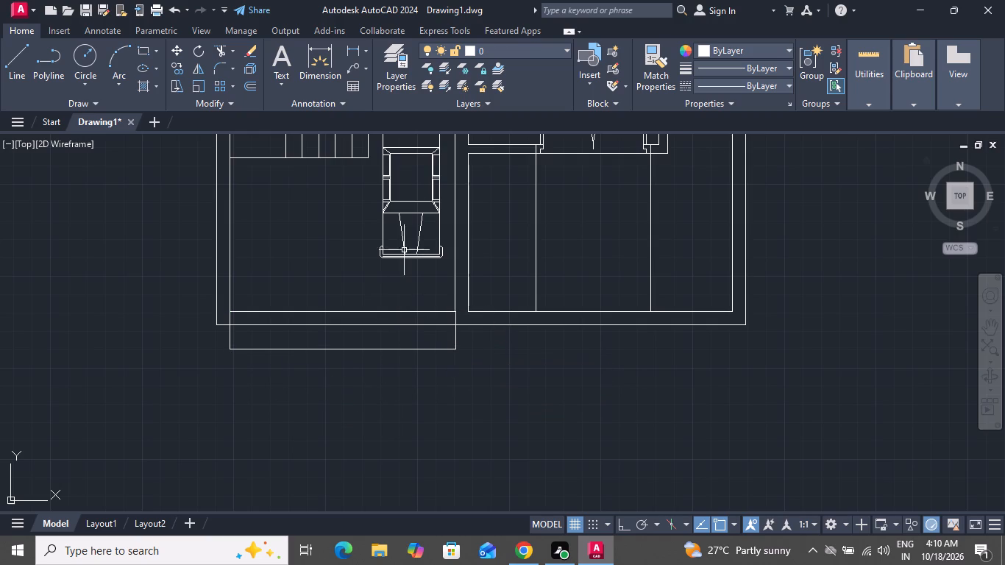
Trim the outer wall line where it crosses the new rectangle below the car's room.
click(222, 49)
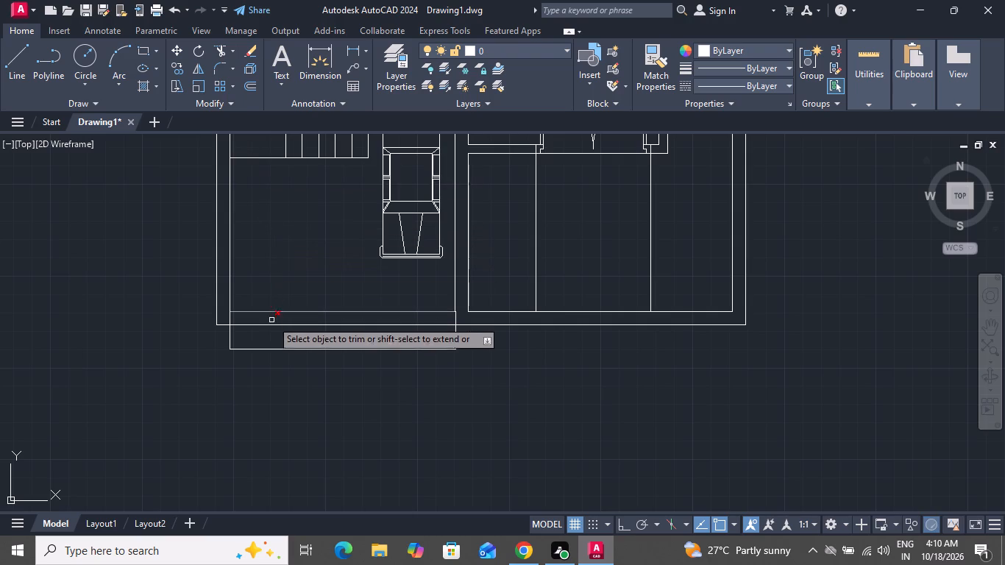
click(273, 324)
right_click(273, 324)
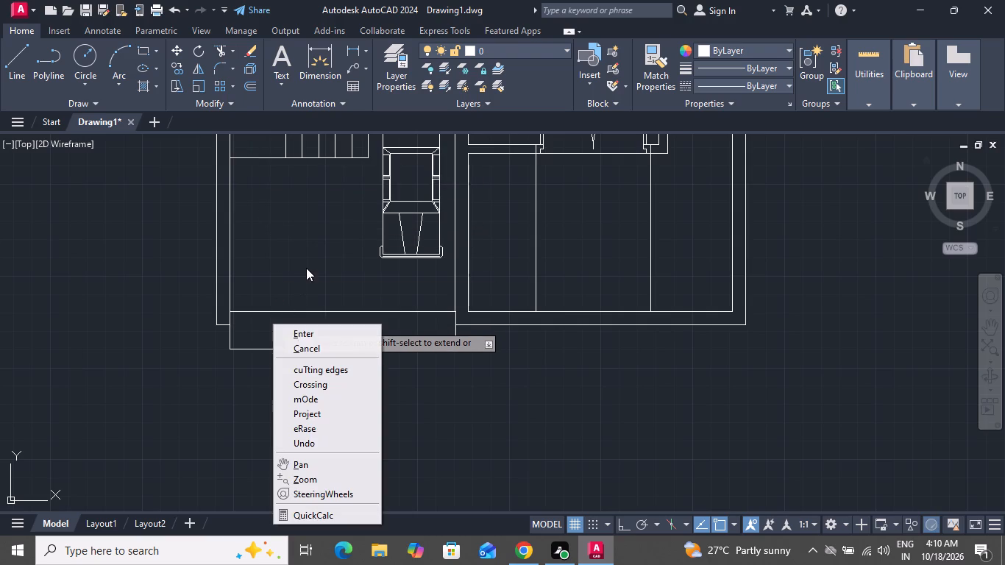
click(302, 349)
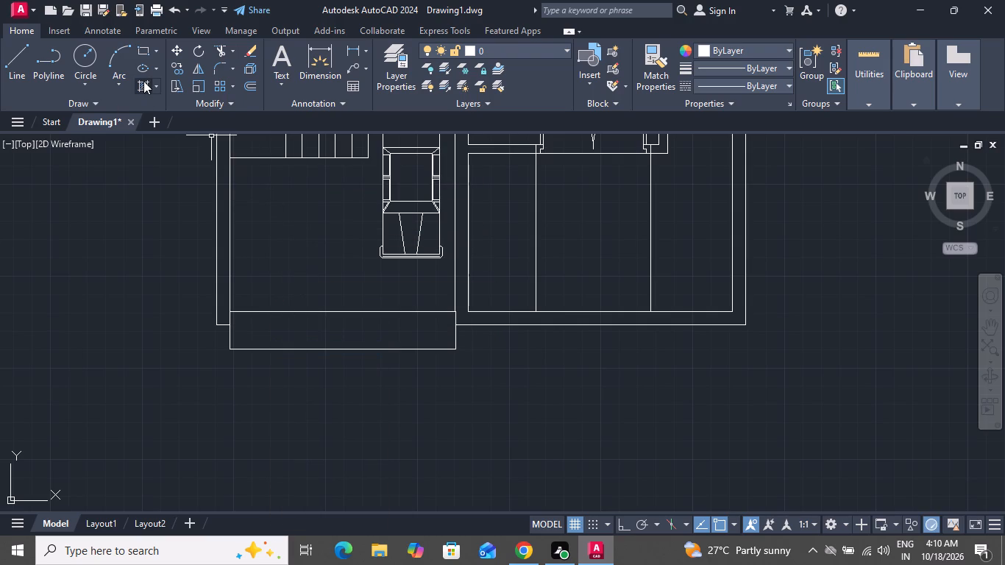
Fill the rectangle below the car's room with a solid hatch in colour 122,175,223.
click(143, 81)
click(132, 85)
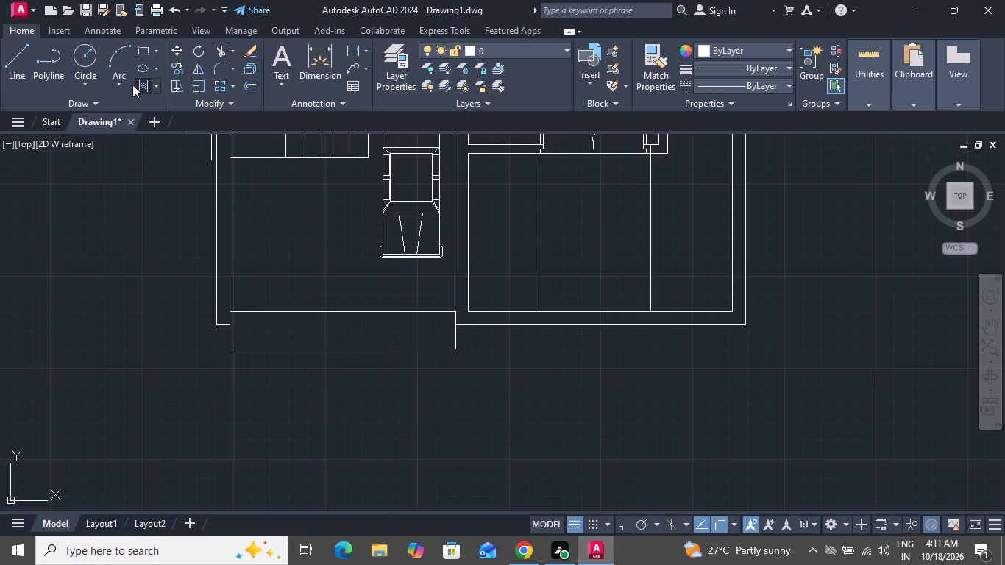
click(137, 63)
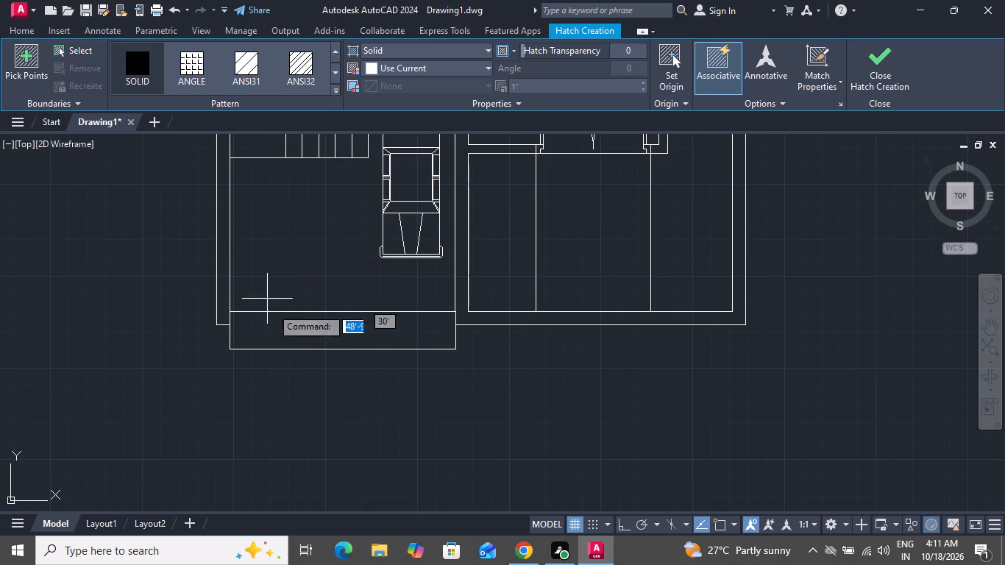
click(294, 338)
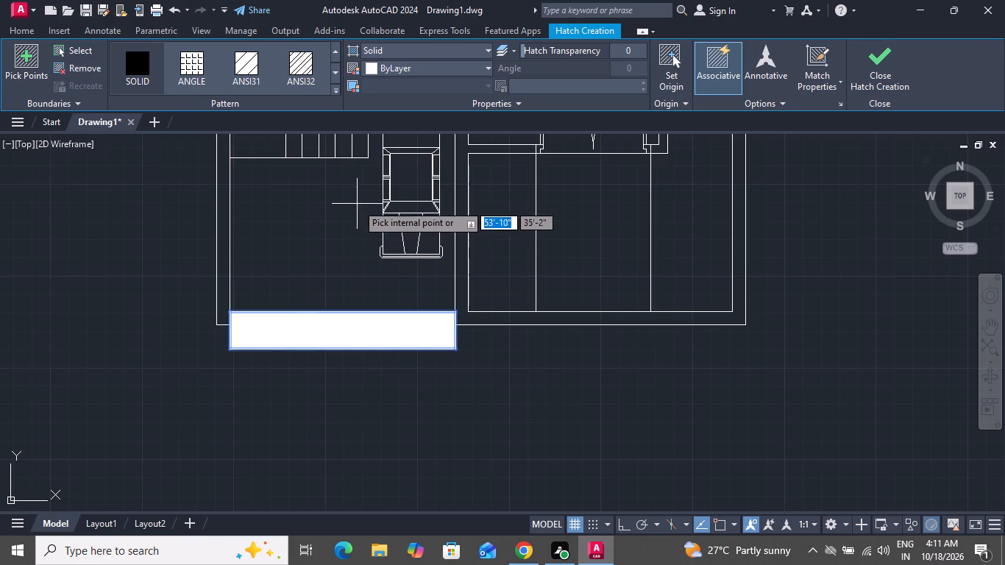
click(403, 66)
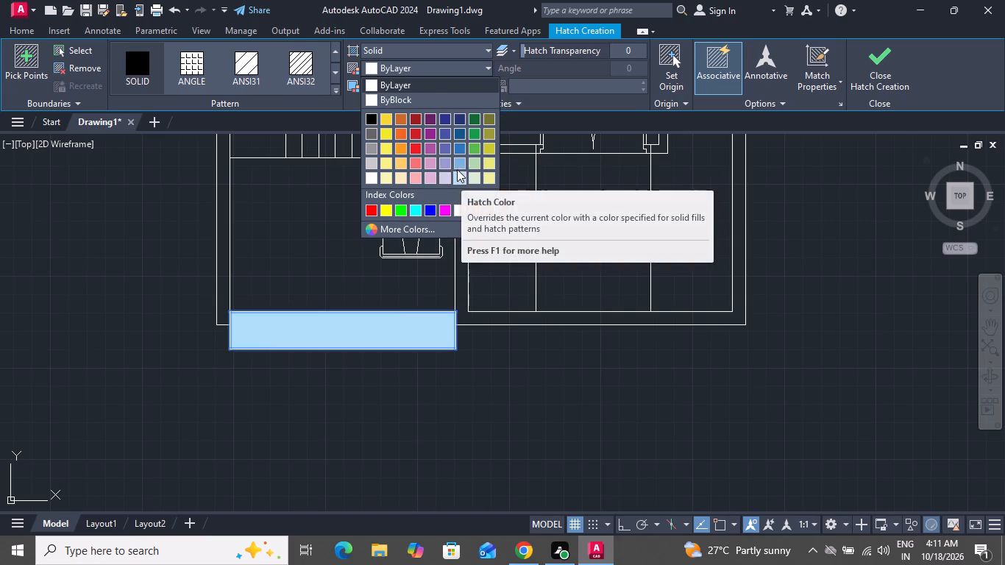
click(457, 162)
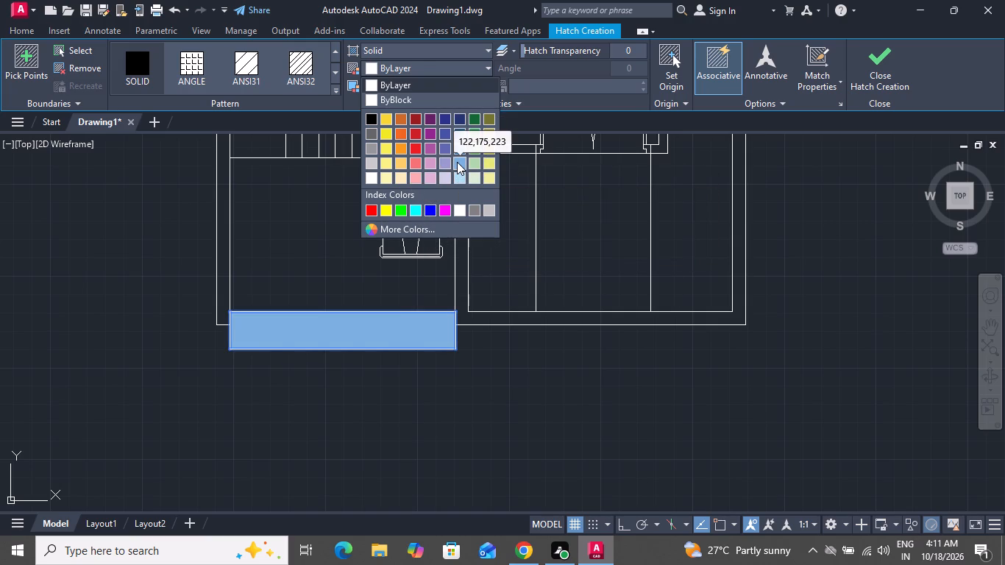
key(Escape)
Hatch the middle strip of the entrance area below the double door with the AR-CONC pattern.
scroll(433, 282, down, 1)
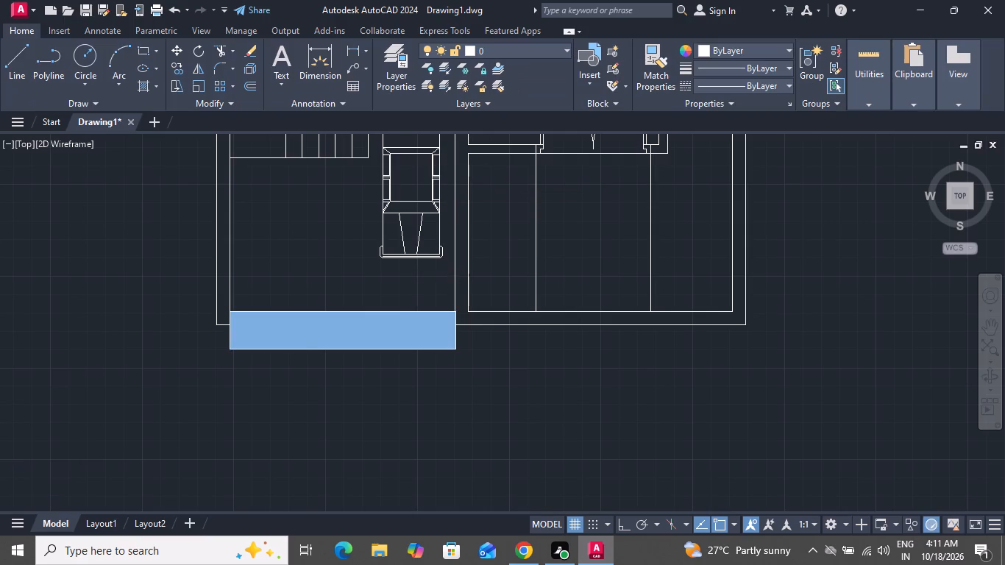
scroll(433, 282, down, 1)
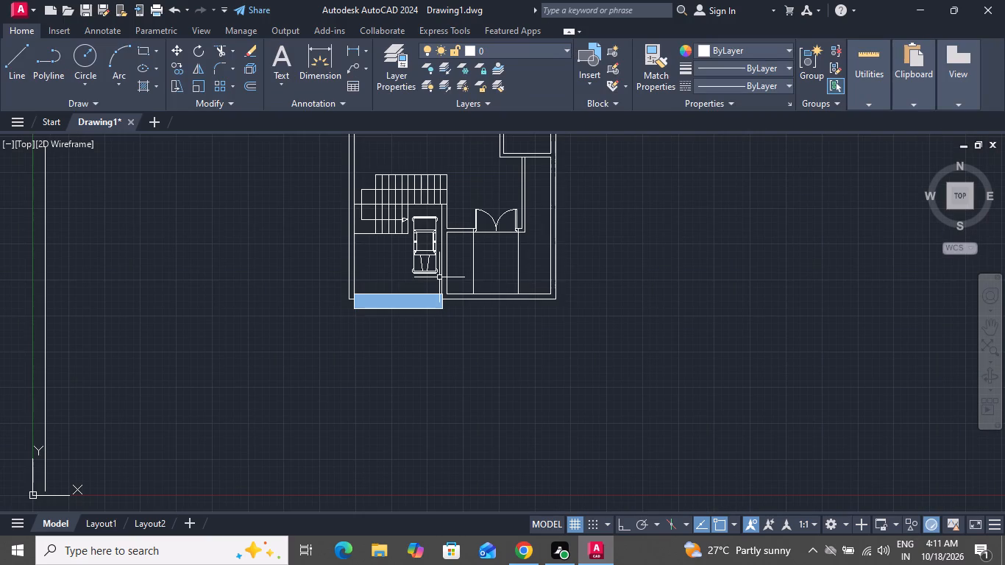
click(141, 77)
click(142, 88)
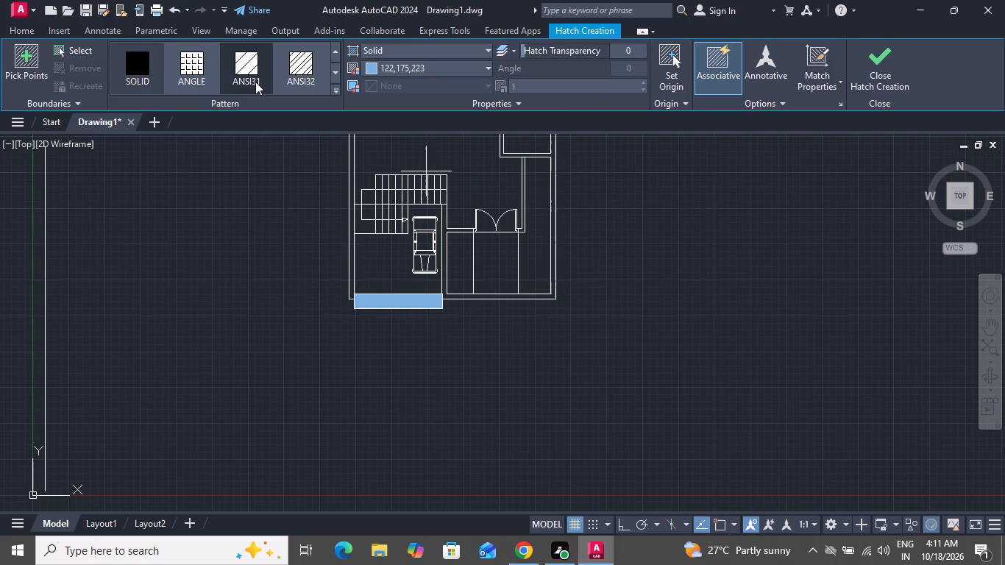
scroll(255, 81, up, 1)
scroll(255, 81, down, 3)
click(303, 68)
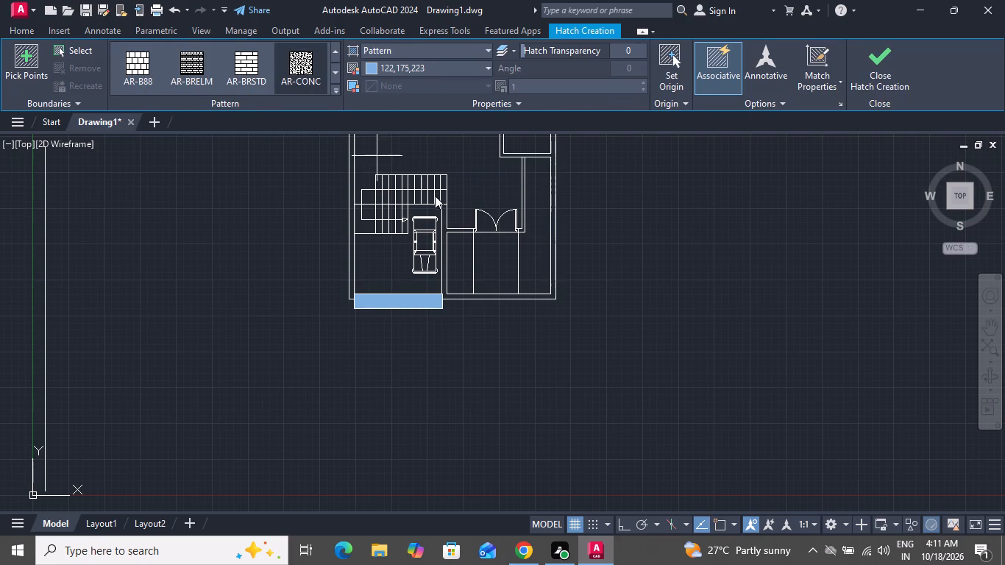
click(477, 256)
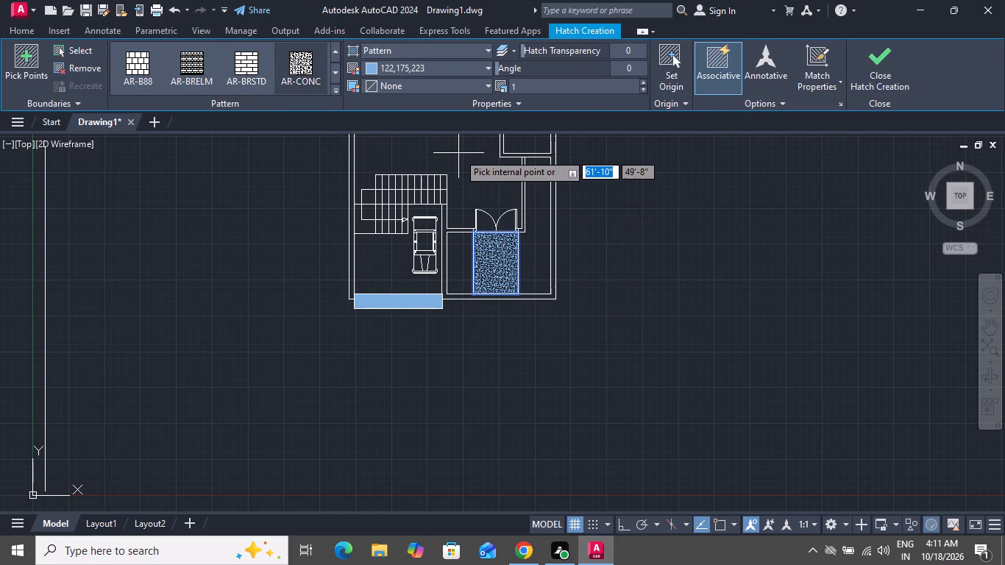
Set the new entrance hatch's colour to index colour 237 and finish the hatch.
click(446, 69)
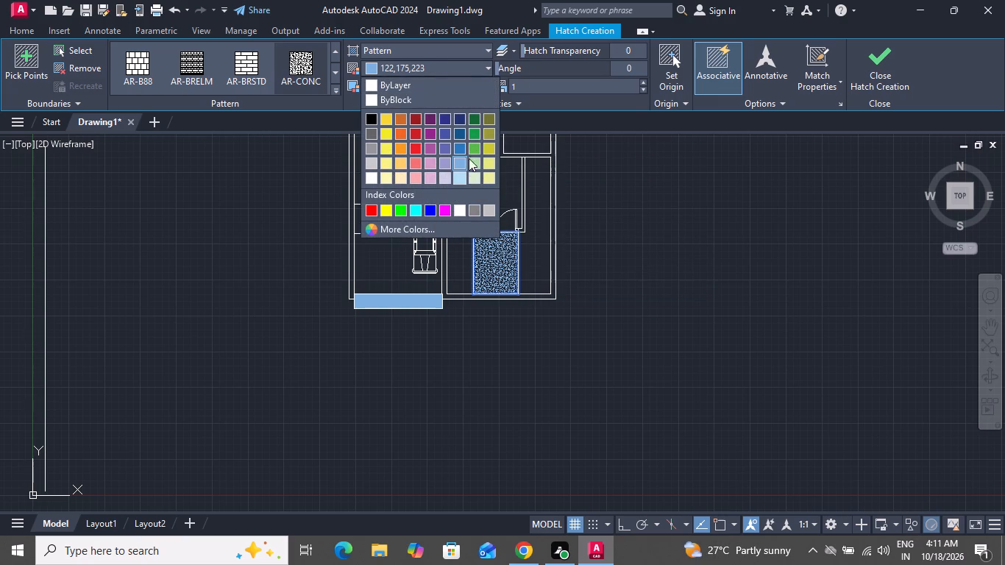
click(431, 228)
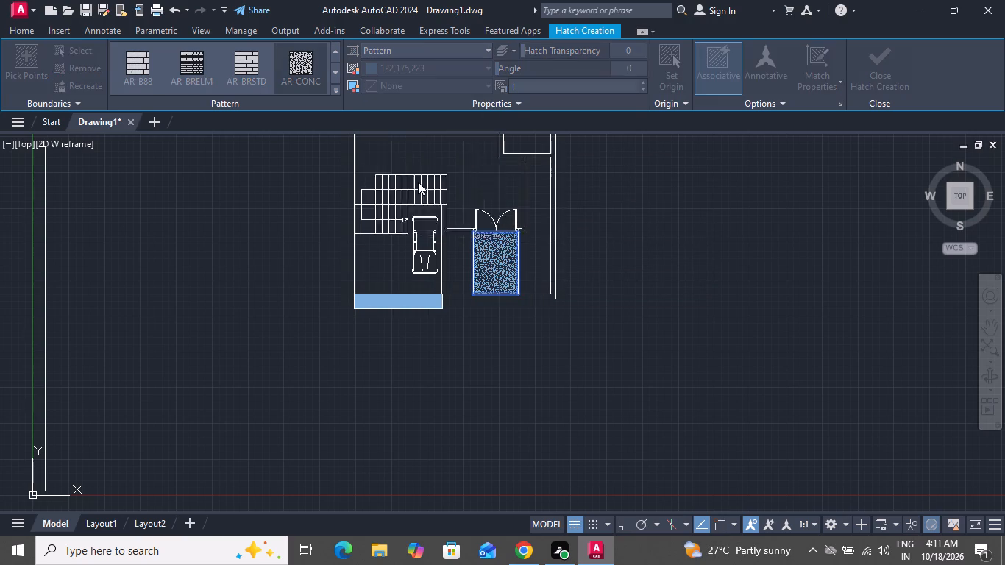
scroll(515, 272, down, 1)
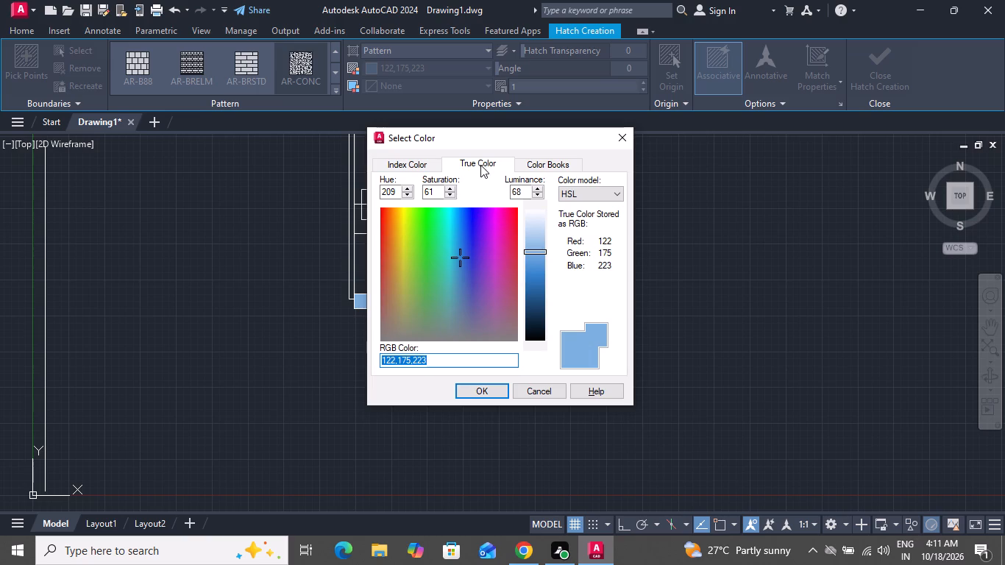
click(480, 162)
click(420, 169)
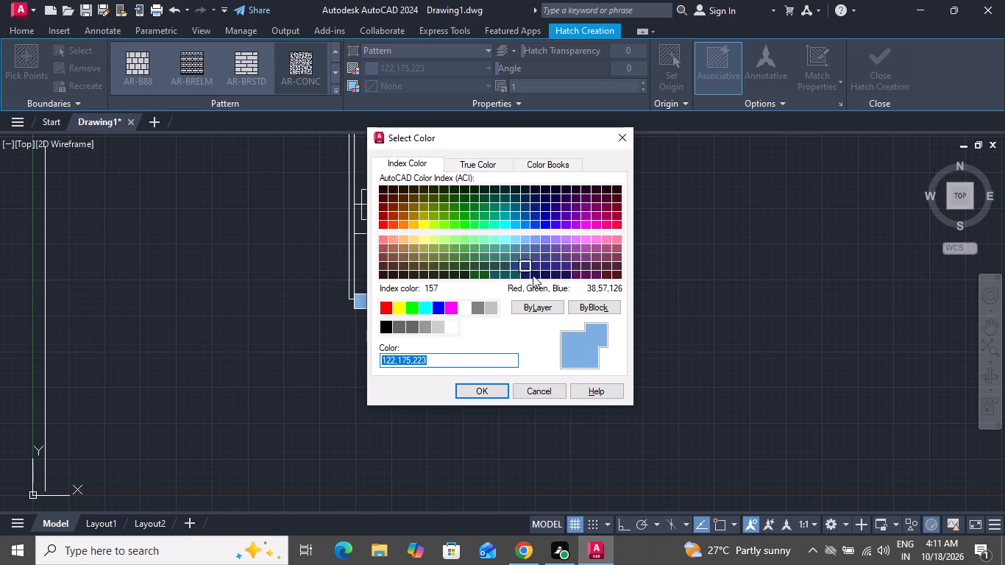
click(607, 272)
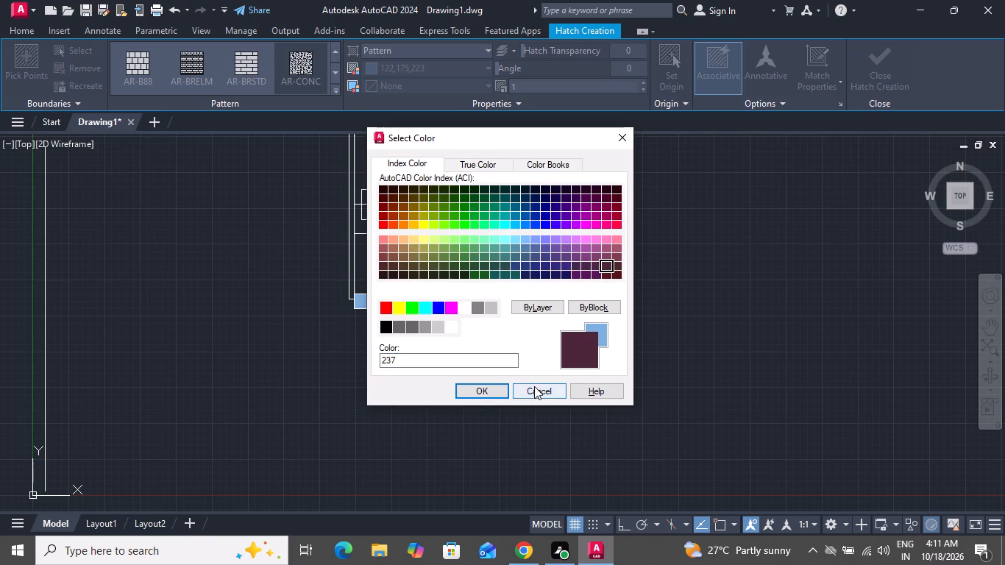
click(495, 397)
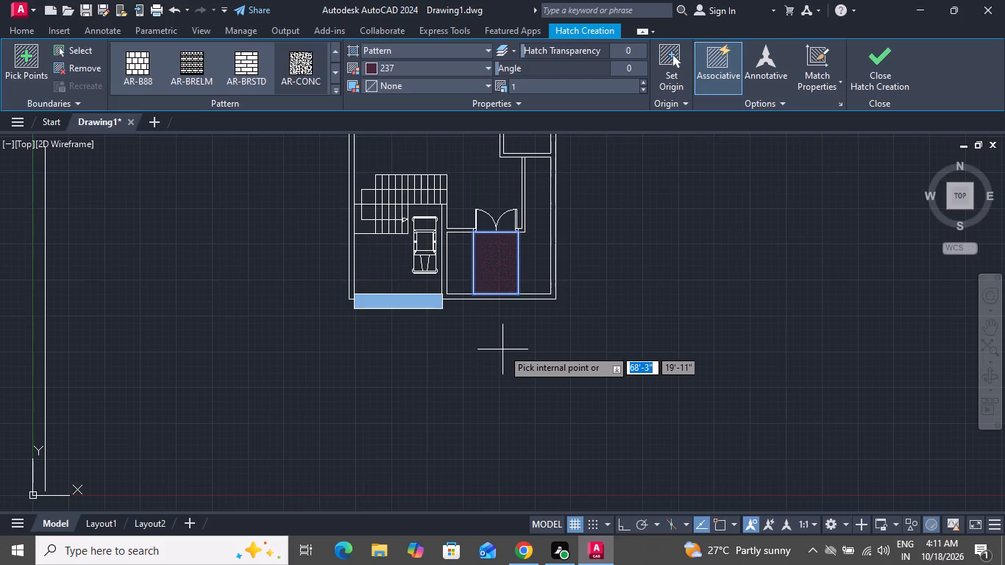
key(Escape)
Change the colour of the AR-CONC hatch below the double door to 169,83,160.
scroll(494, 270, down, 1)
scroll(494, 270, up, 1)
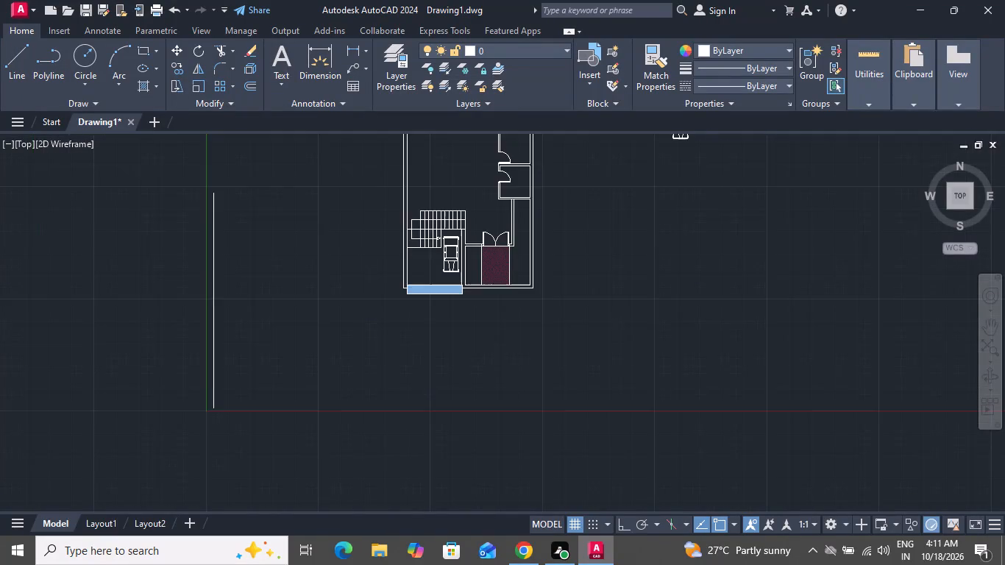
scroll(494, 270, down, 1)
scroll(494, 270, up, 1)
click(494, 270)
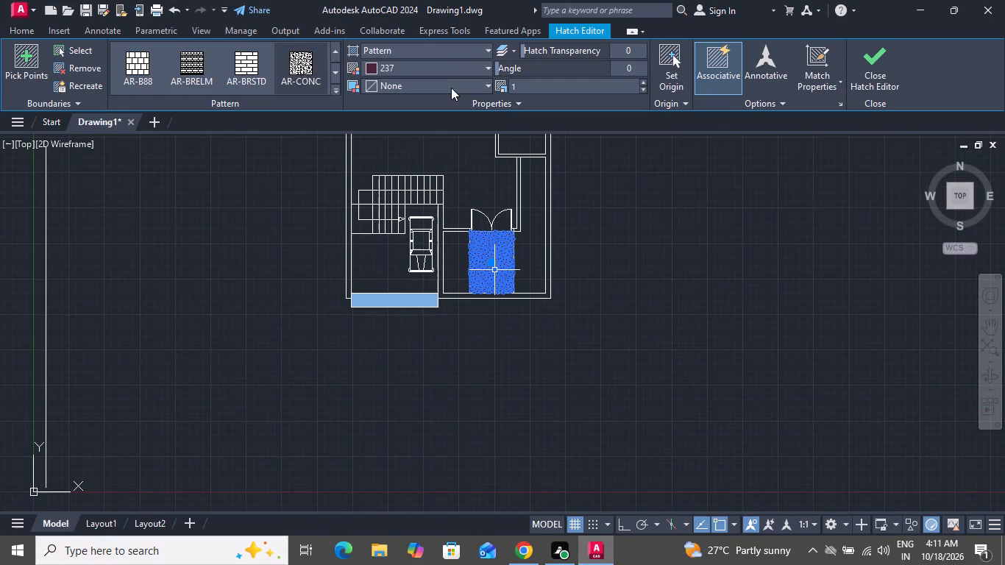
click(440, 71)
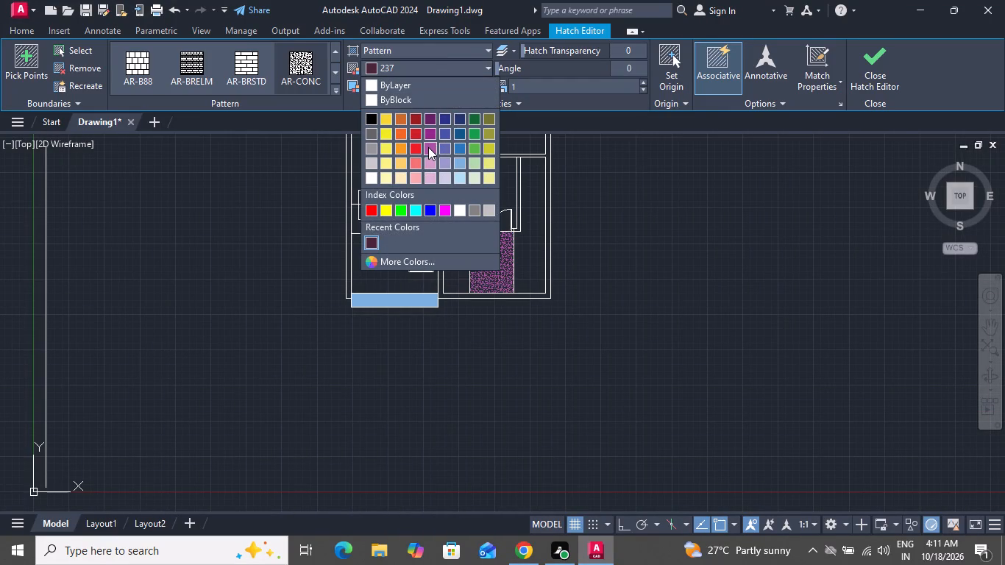
click(428, 147)
key(Escape)
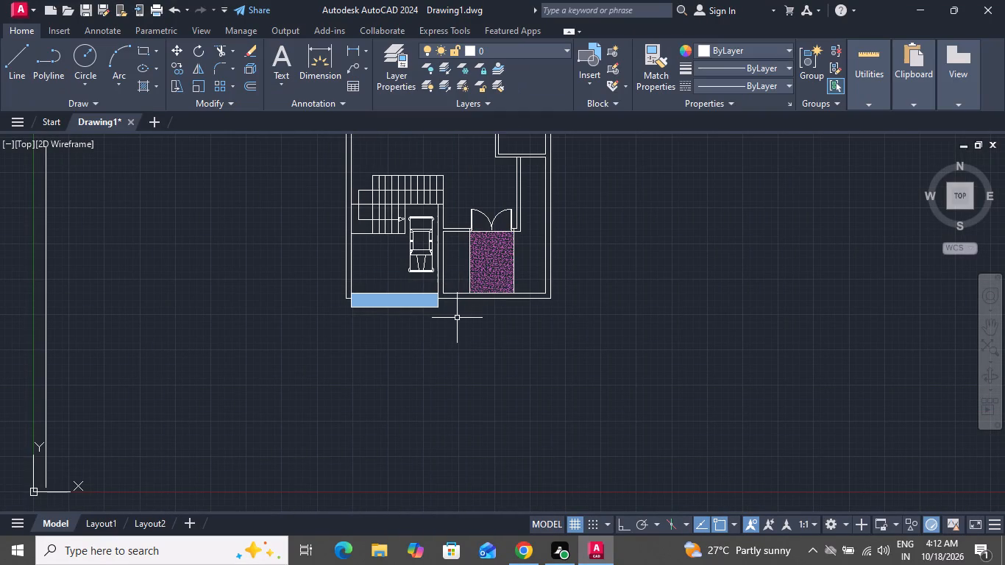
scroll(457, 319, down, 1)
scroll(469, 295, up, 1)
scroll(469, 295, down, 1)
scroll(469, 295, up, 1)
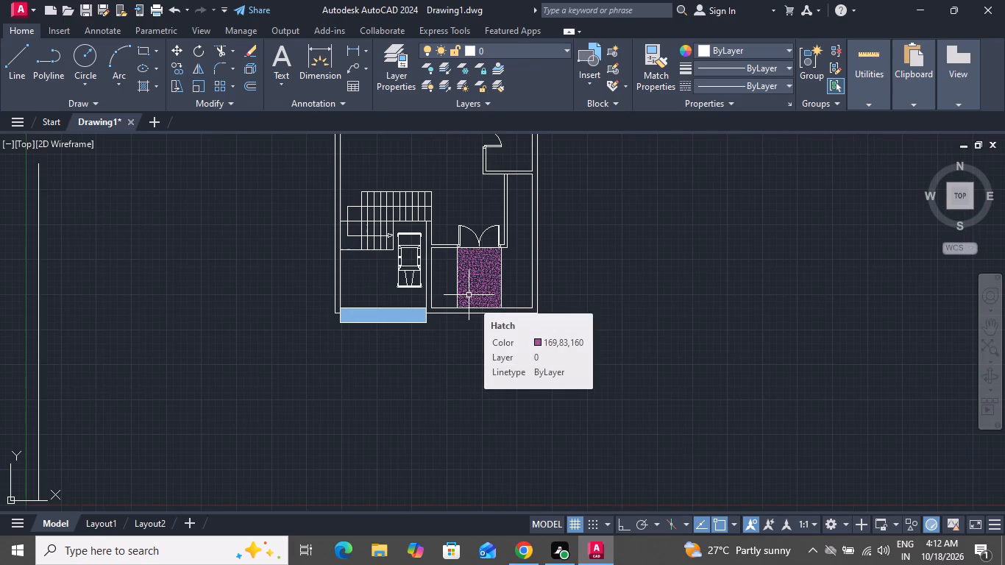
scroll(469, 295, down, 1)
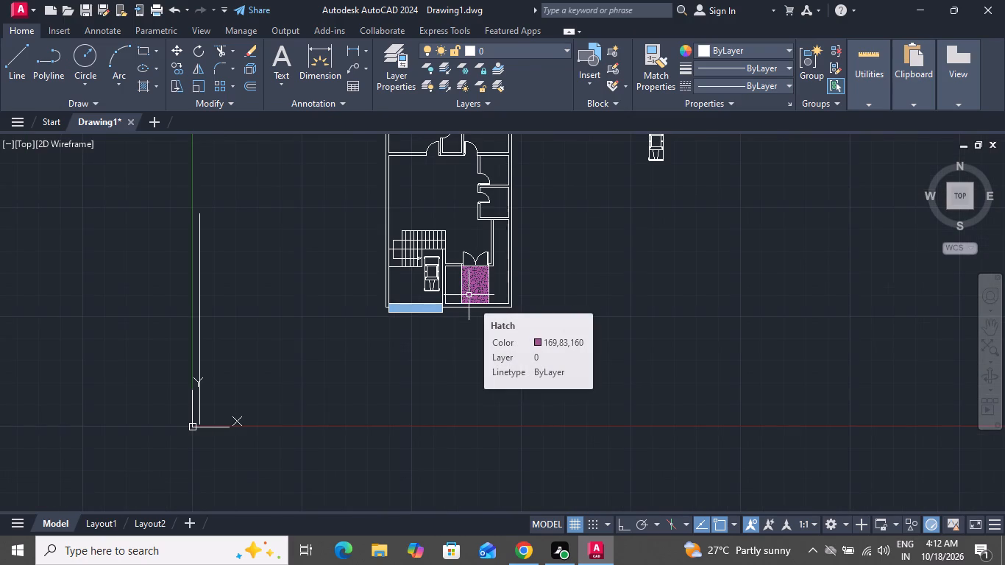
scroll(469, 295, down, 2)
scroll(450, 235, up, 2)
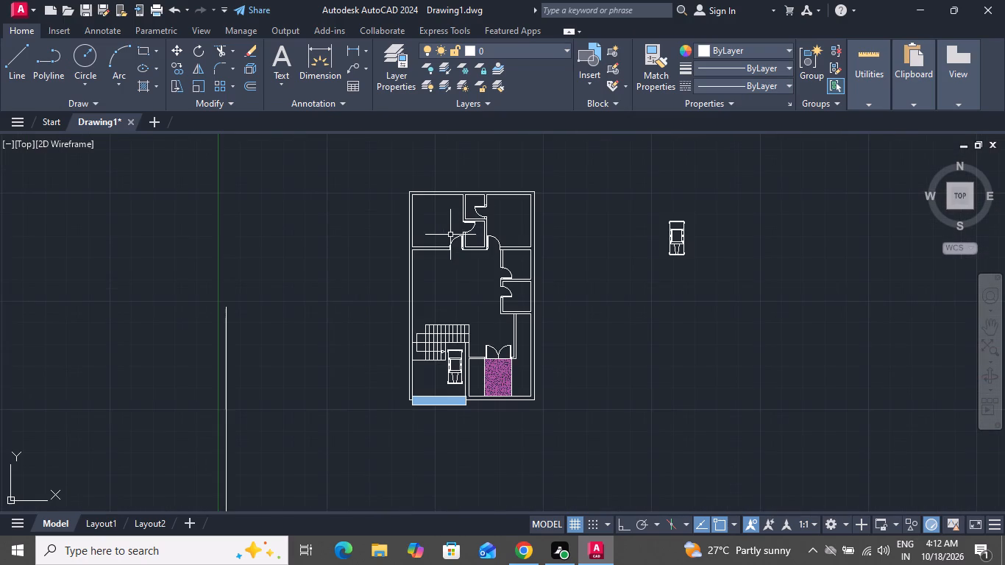
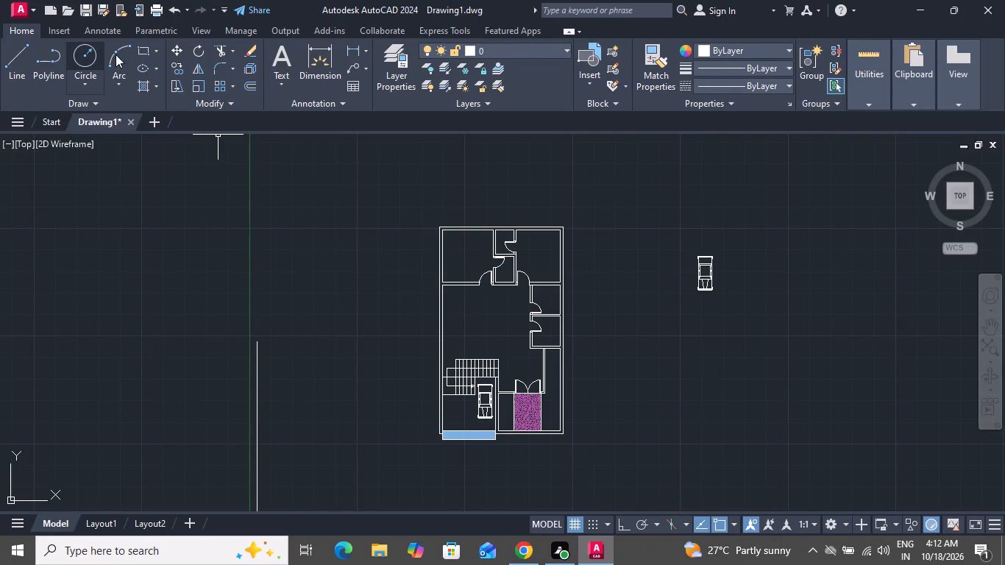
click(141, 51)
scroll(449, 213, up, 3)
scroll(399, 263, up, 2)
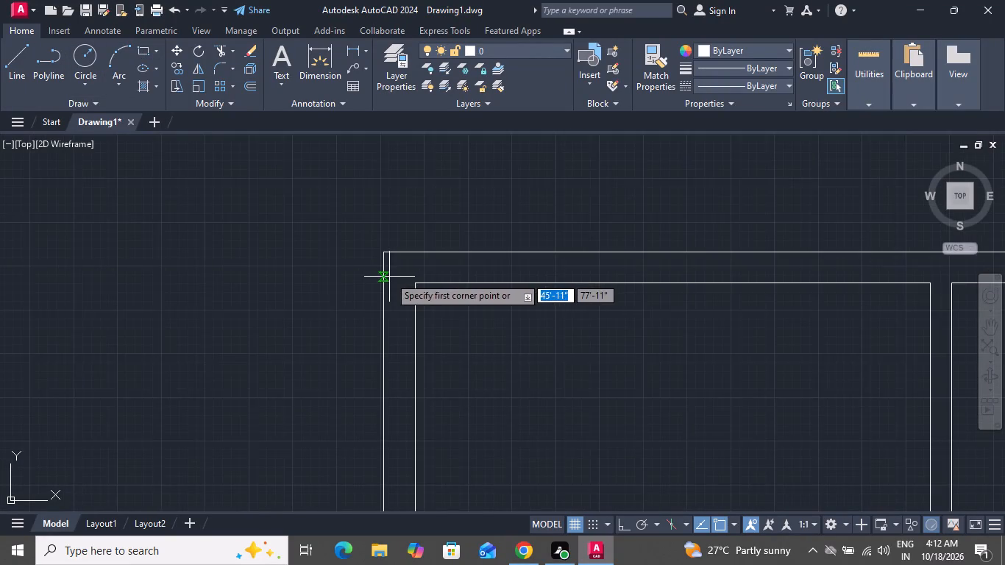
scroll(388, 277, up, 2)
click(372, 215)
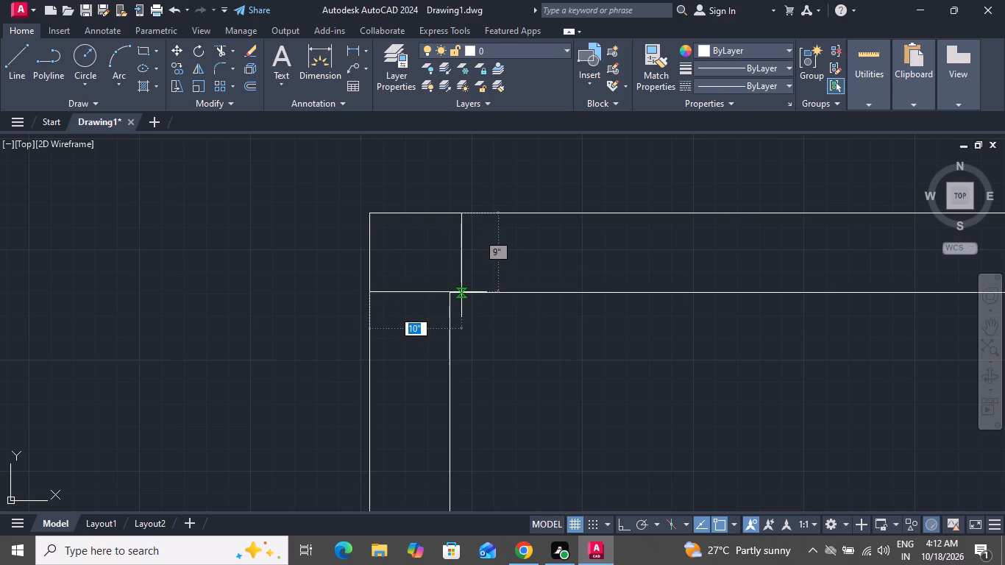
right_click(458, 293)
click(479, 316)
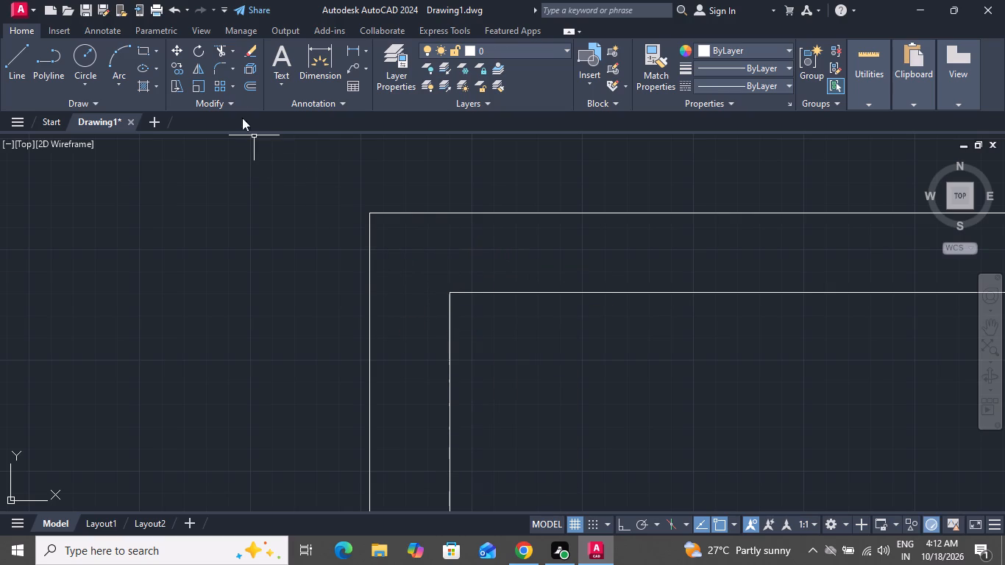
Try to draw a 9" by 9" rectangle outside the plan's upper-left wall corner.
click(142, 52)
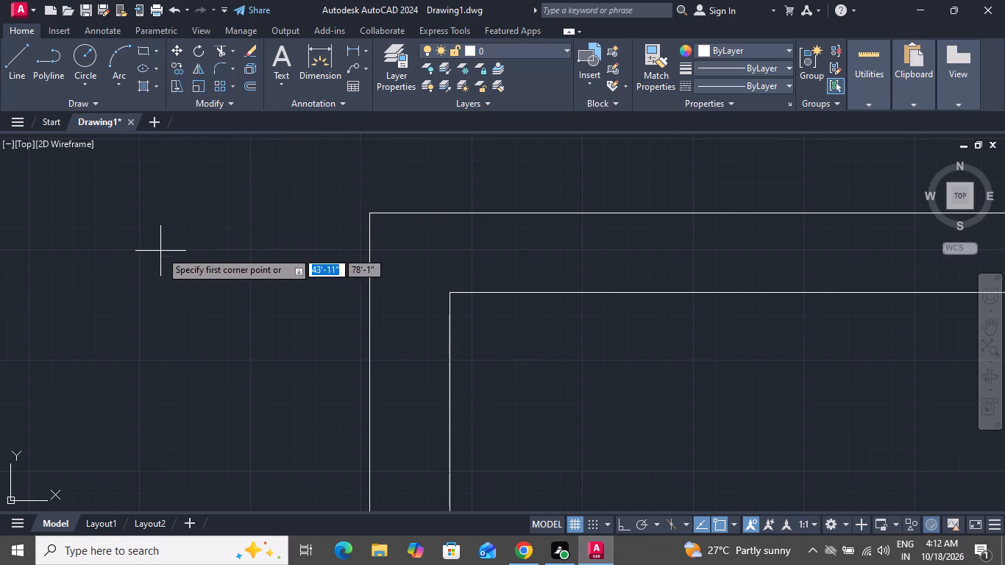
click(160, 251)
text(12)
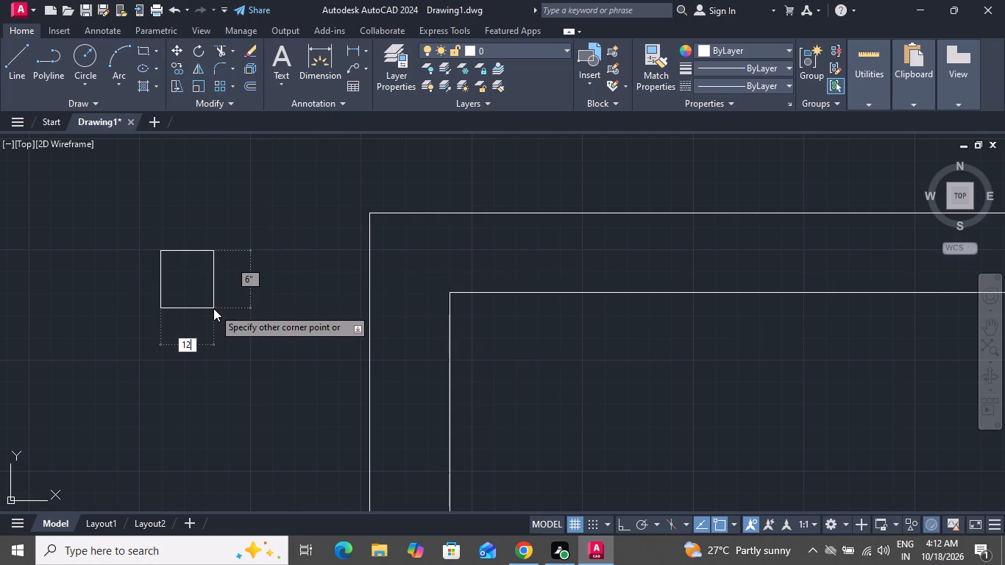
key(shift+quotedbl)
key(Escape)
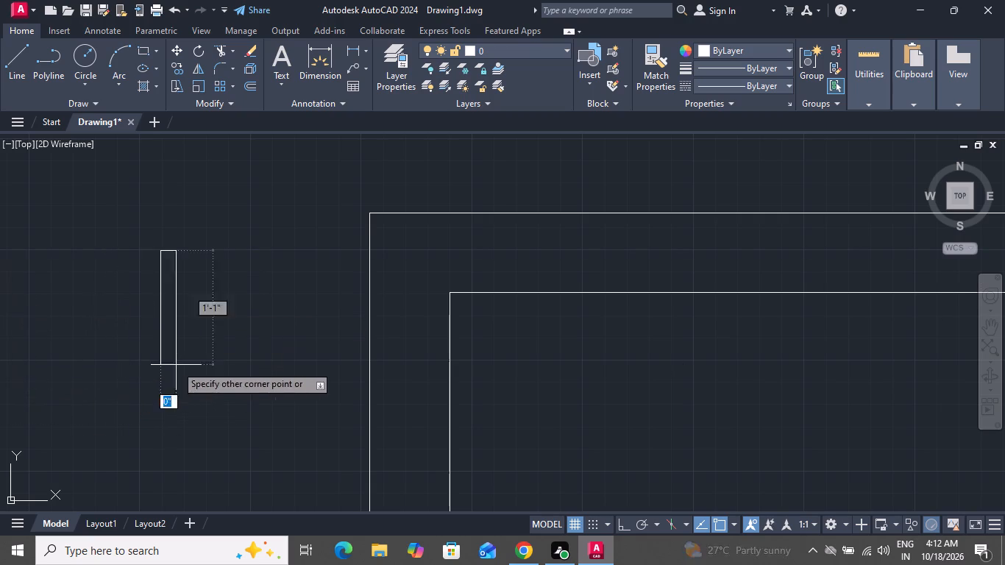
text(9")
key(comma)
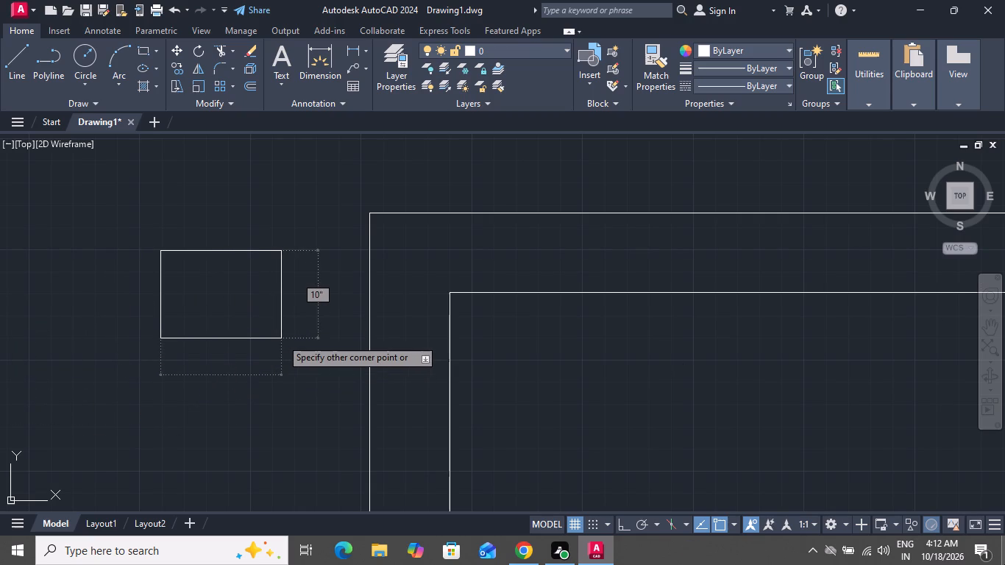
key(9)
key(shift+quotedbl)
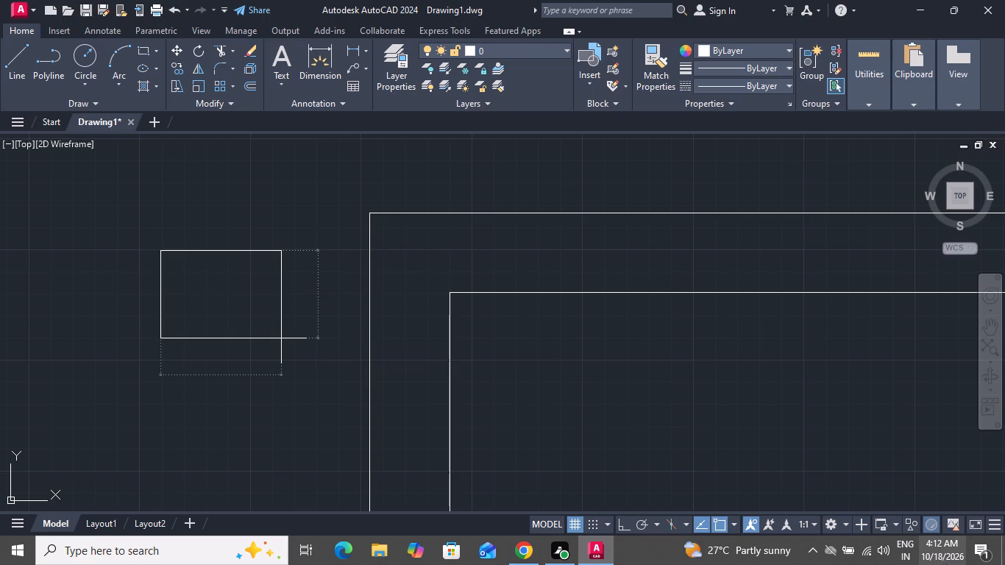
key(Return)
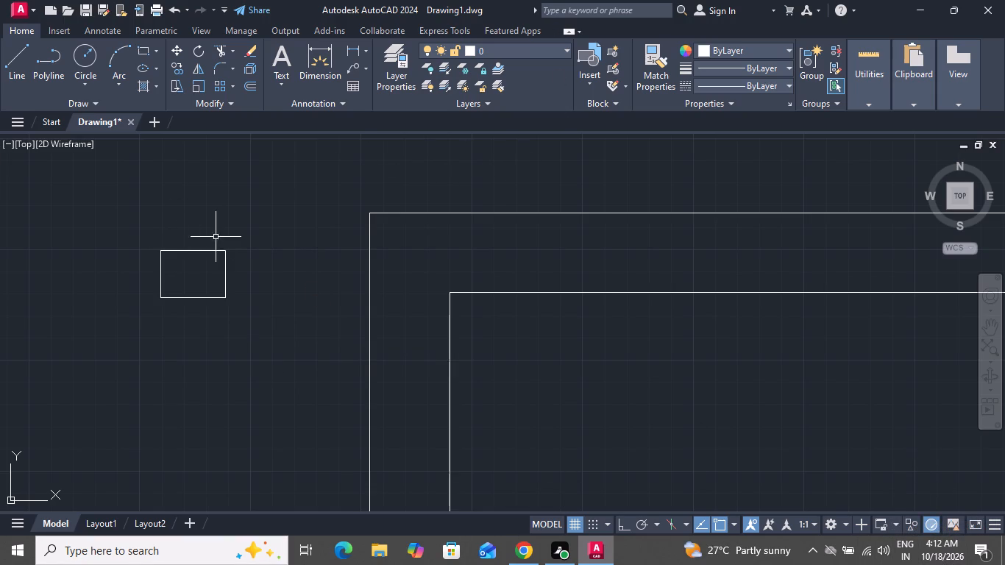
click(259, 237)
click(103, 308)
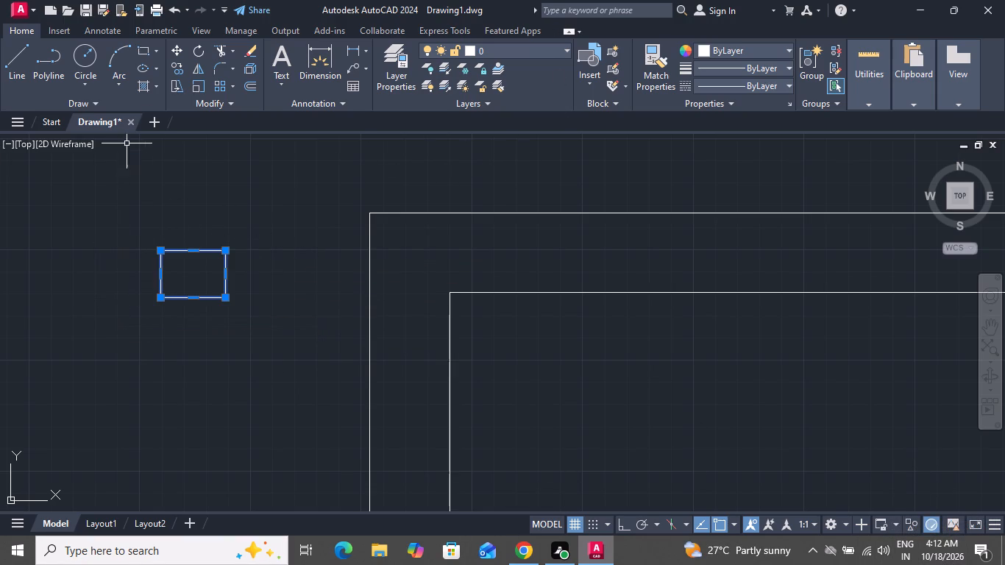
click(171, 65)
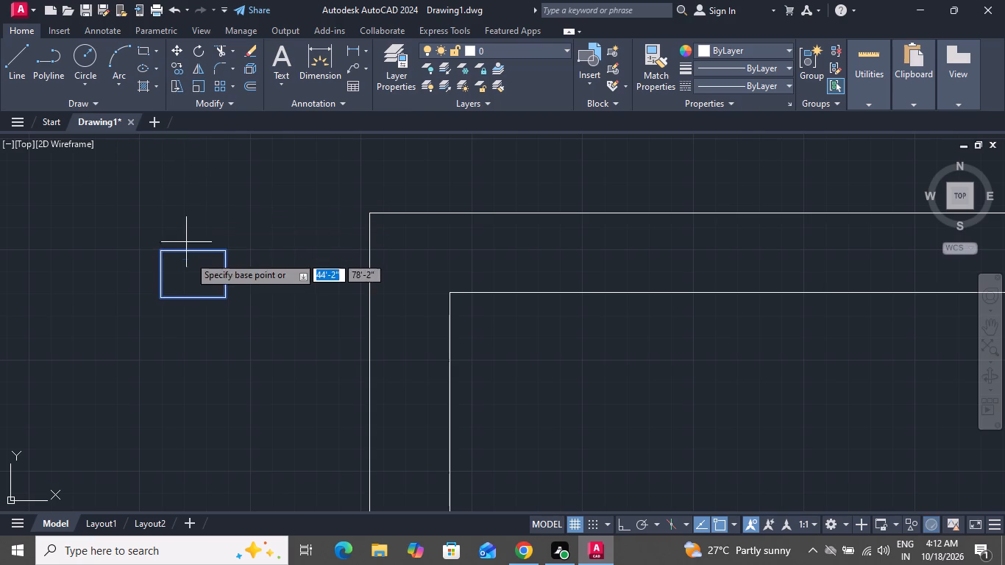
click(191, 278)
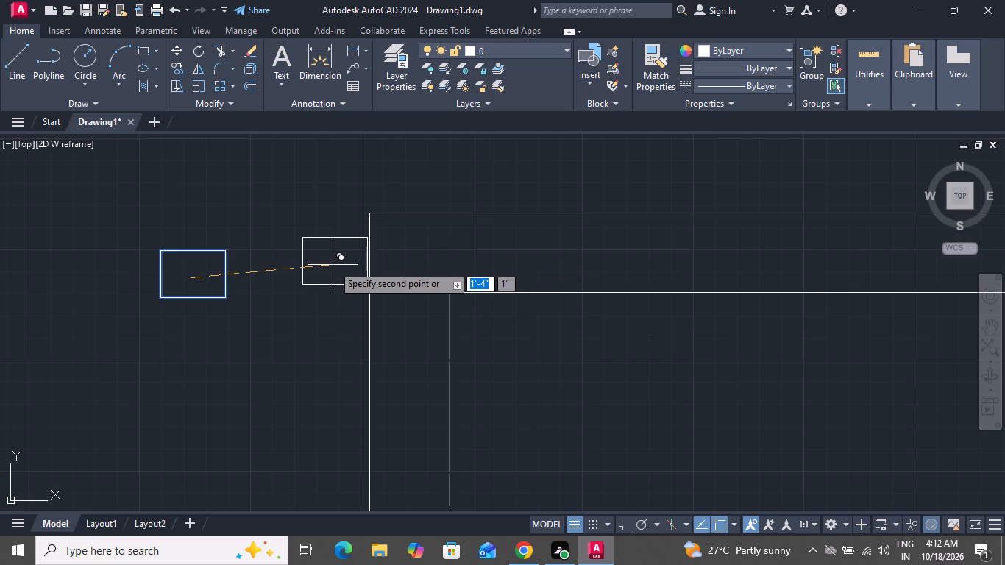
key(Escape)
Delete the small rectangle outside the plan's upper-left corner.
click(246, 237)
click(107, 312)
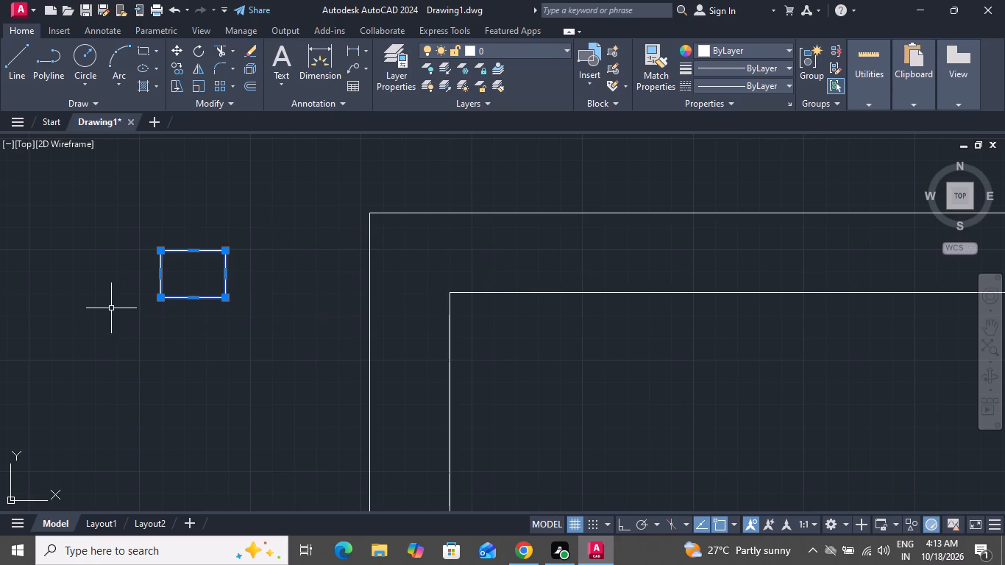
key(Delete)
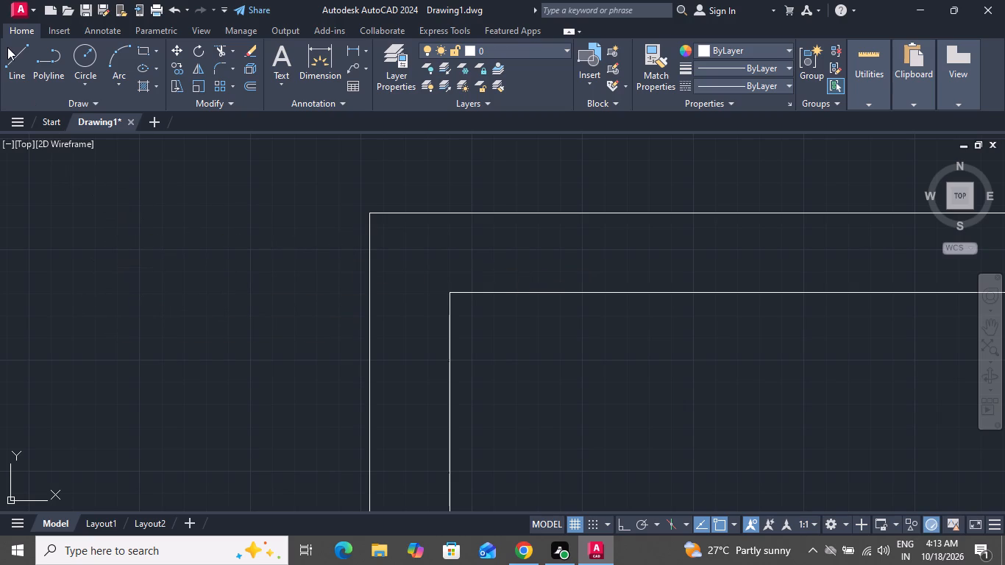
Draw a closed column outline 9" wide and 12" high from orthogonal lines outside the plan's upper-left corner.
click(15, 64)
click(124, 242)
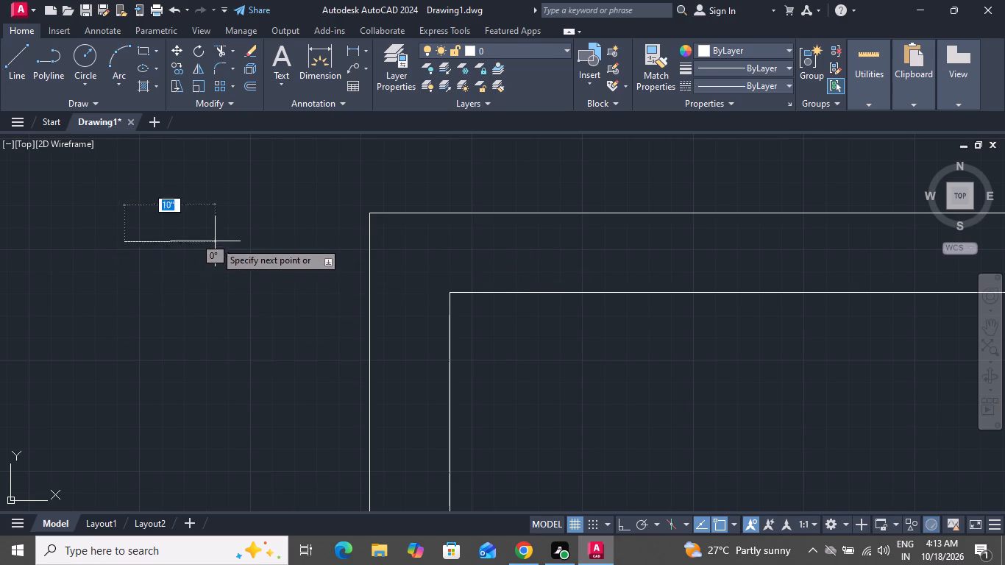
click(619, 525)
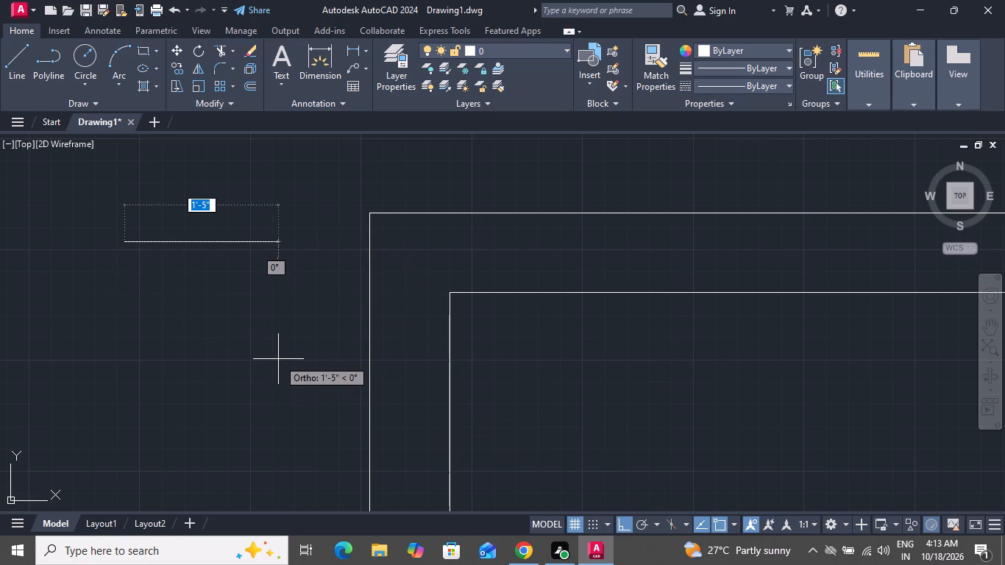
key(9)
key(shift+quotedbl)
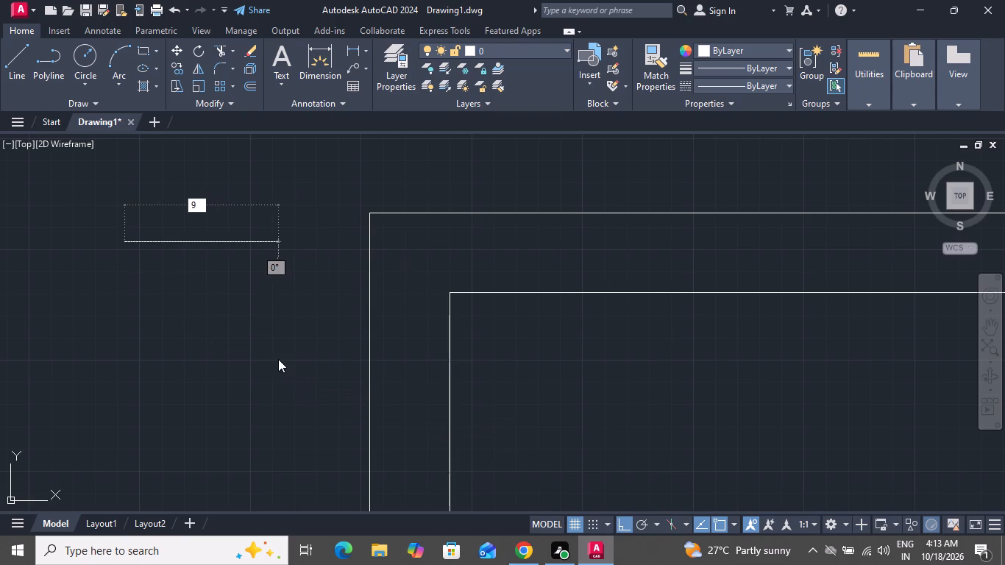
key(Return)
text(12)
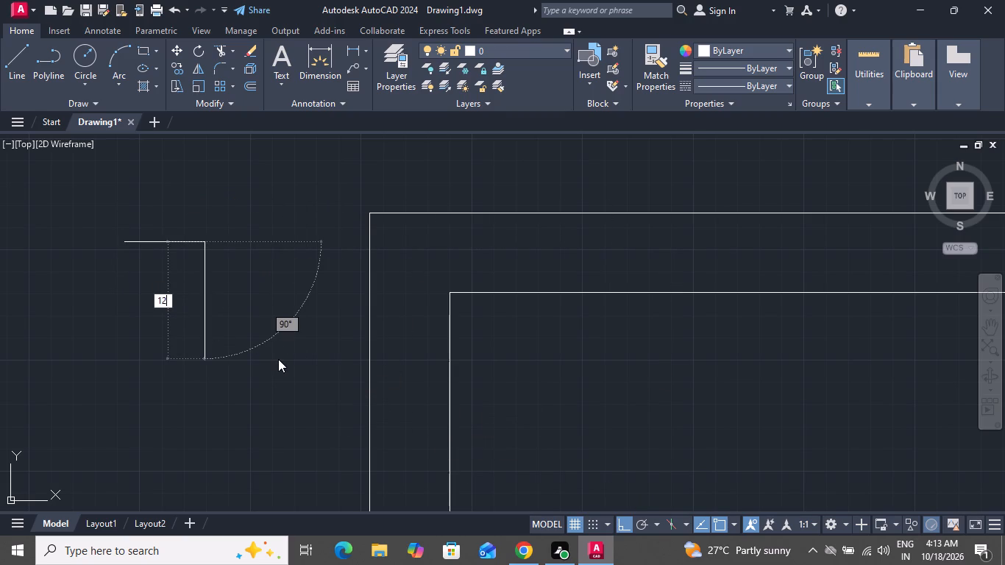
key(shift+quotedbl)
key(Return)
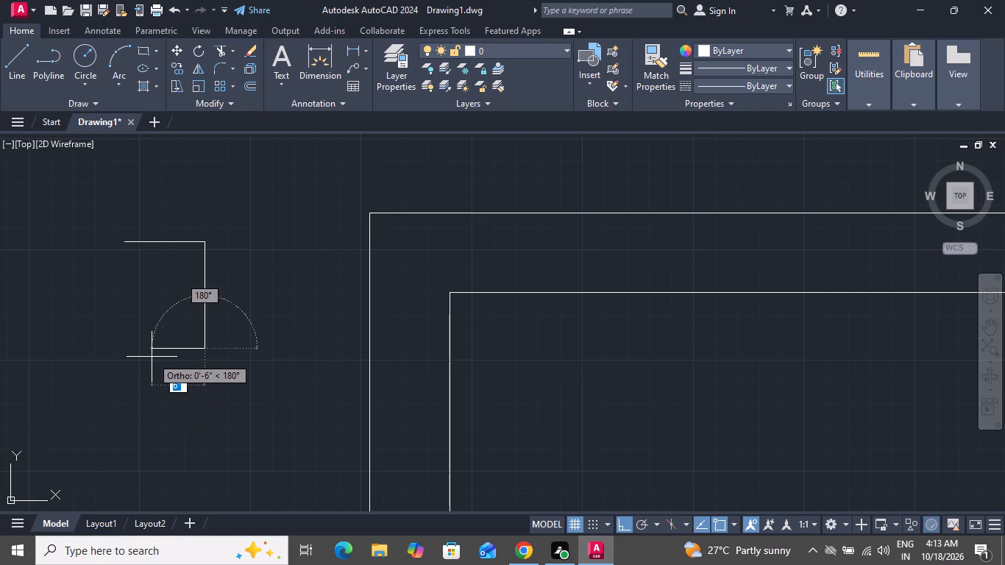
text(9")
key(Return)
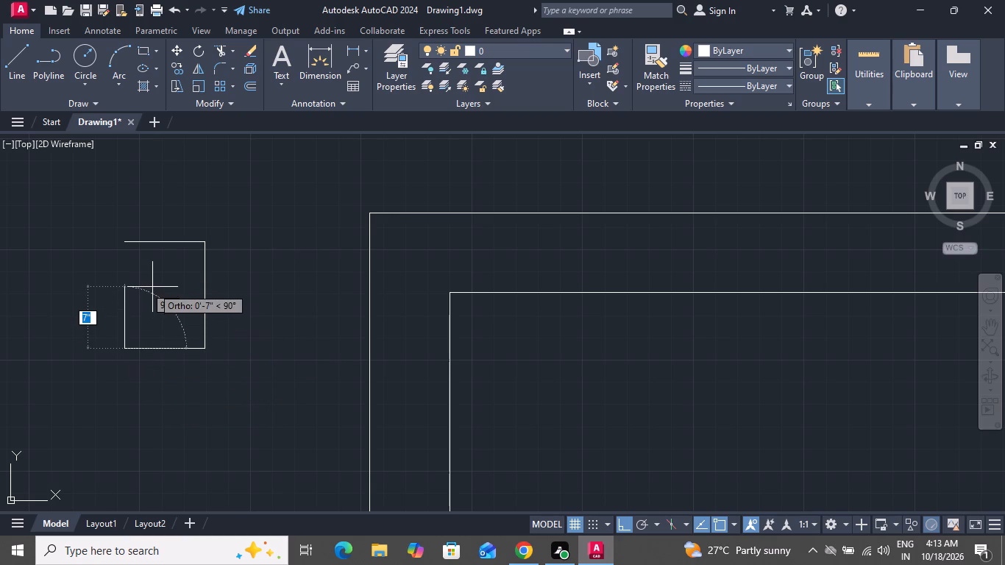
text(12)
key(shift+quotedbl)
key(Return)
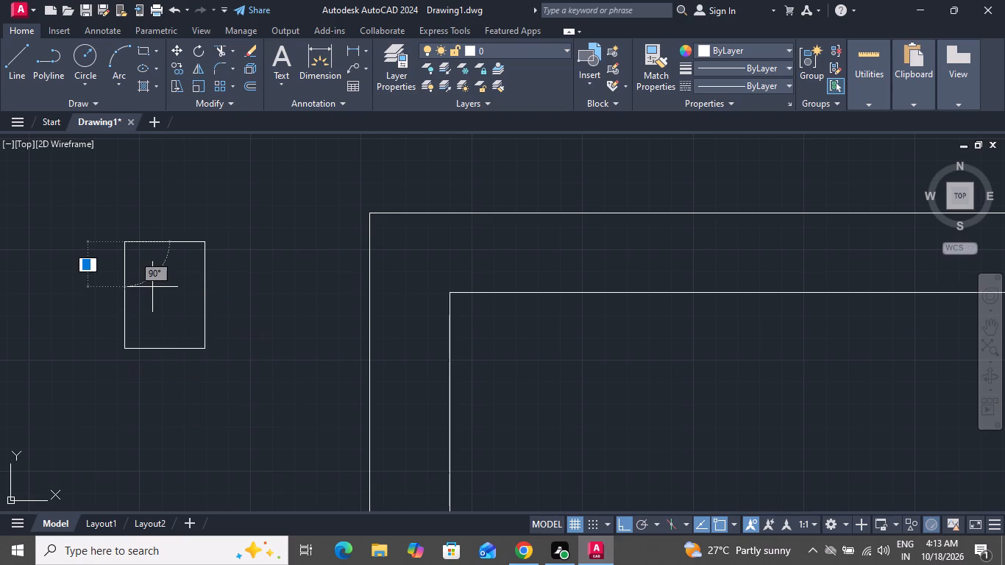
right_click(152, 287)
click(157, 313)
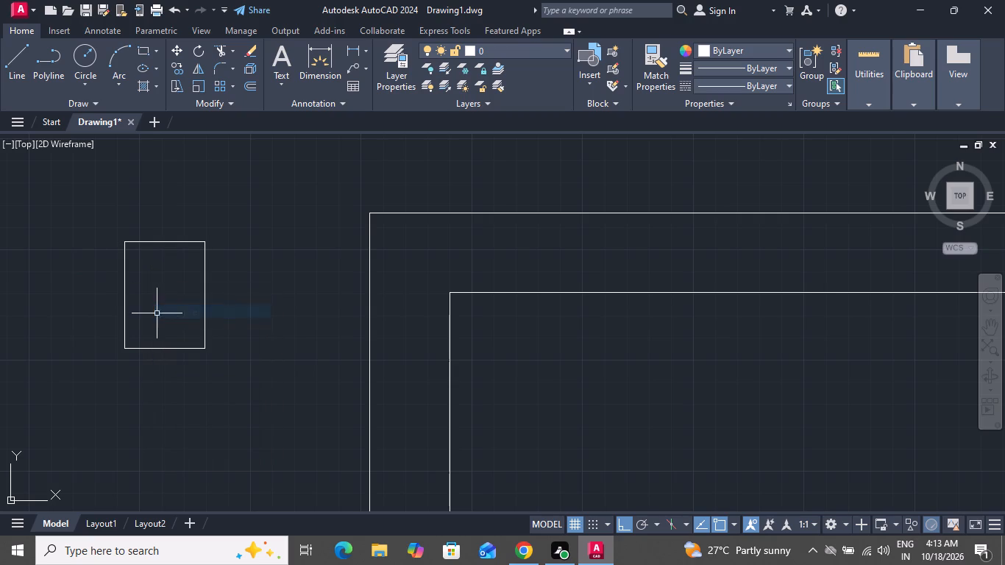
Copy the column outline by its lower-right corner into the plan's upper-left wall corner, flush with the wall faces.
drag(233, 242, 232, 252)
click(99, 349)
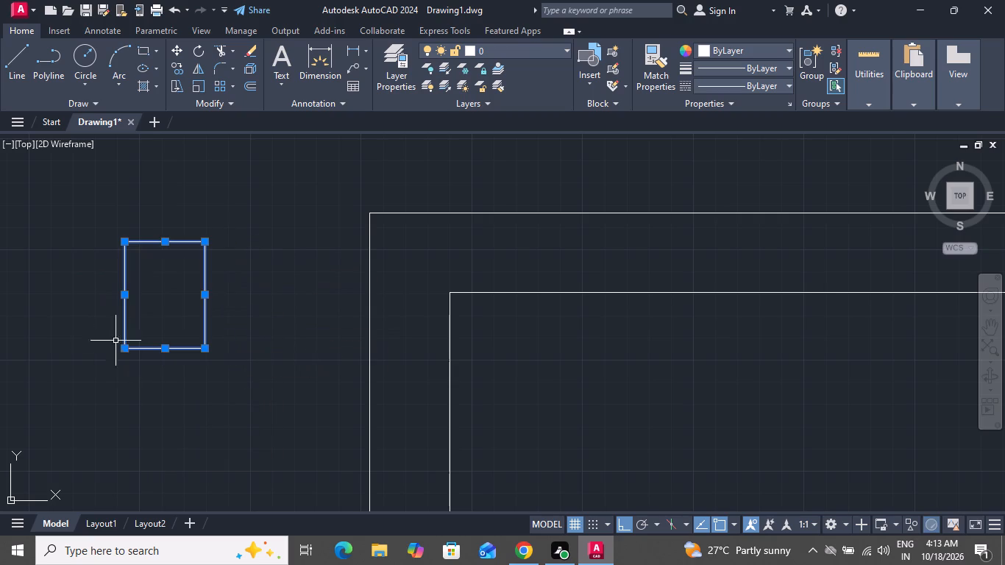
click(181, 70)
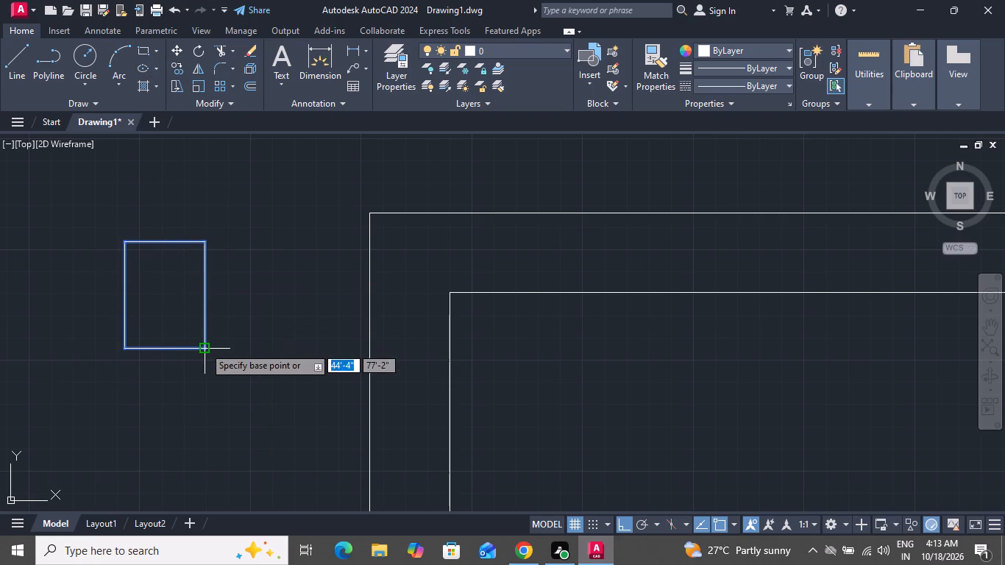
click(204, 347)
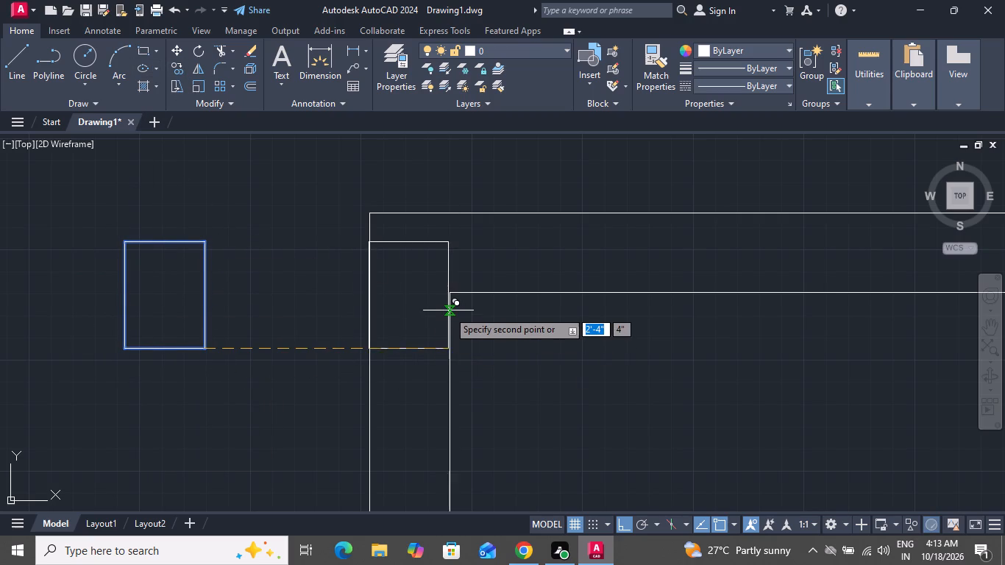
click(615, 520)
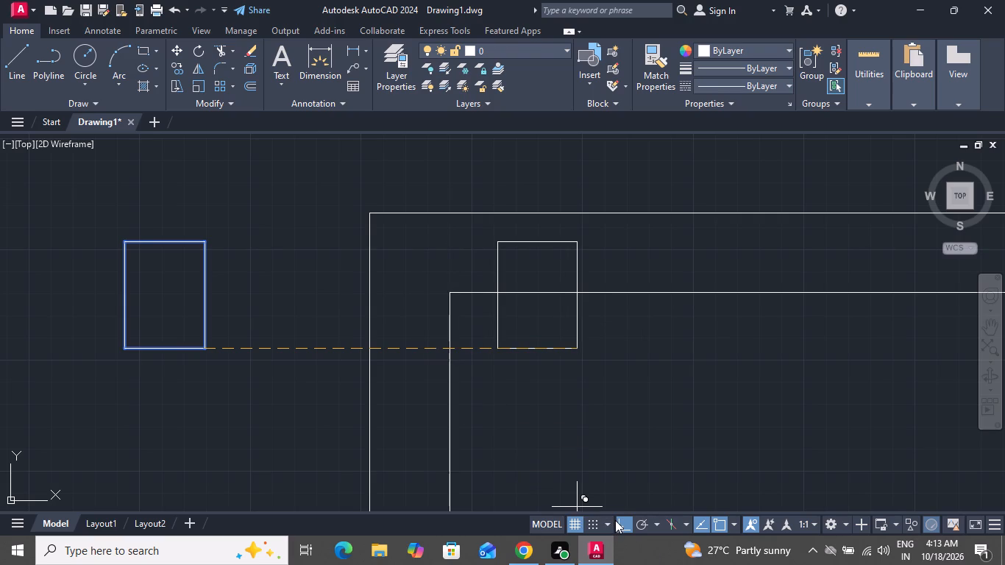
click(617, 519)
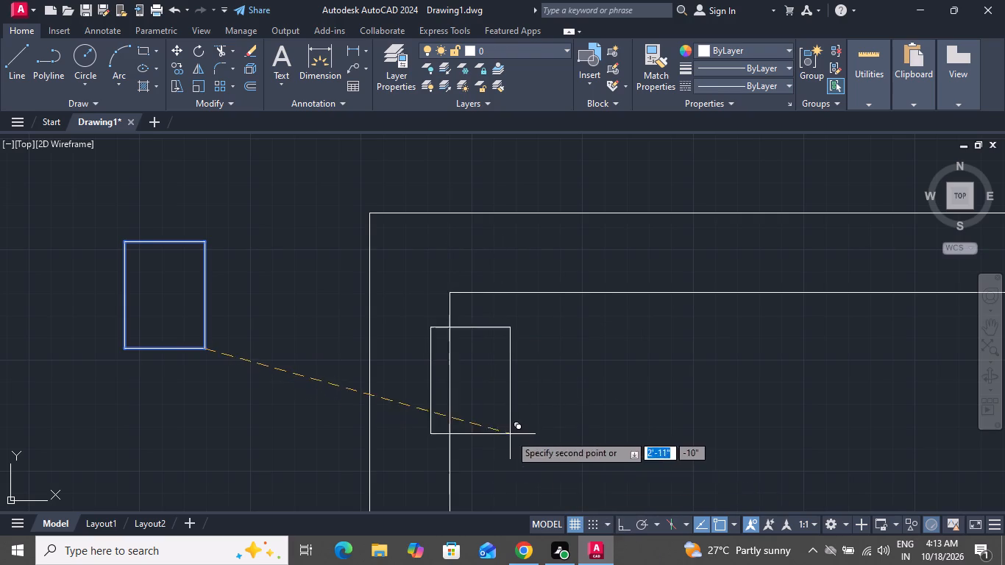
scroll(463, 316, up, 1)
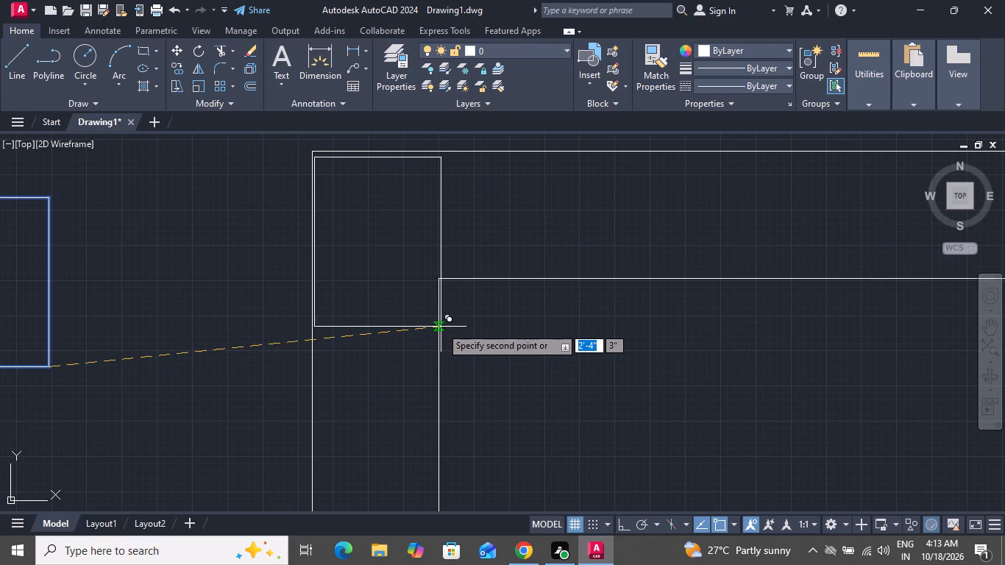
click(439, 321)
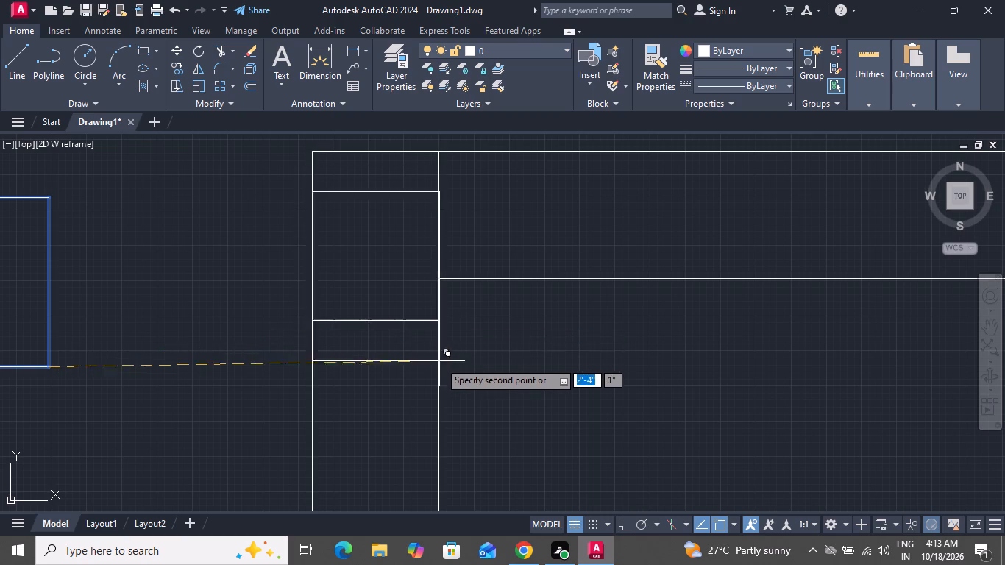
Place another column copy where the left outer wall meets the lower wall of the upper-left room.
scroll(450, 370, down, 1)
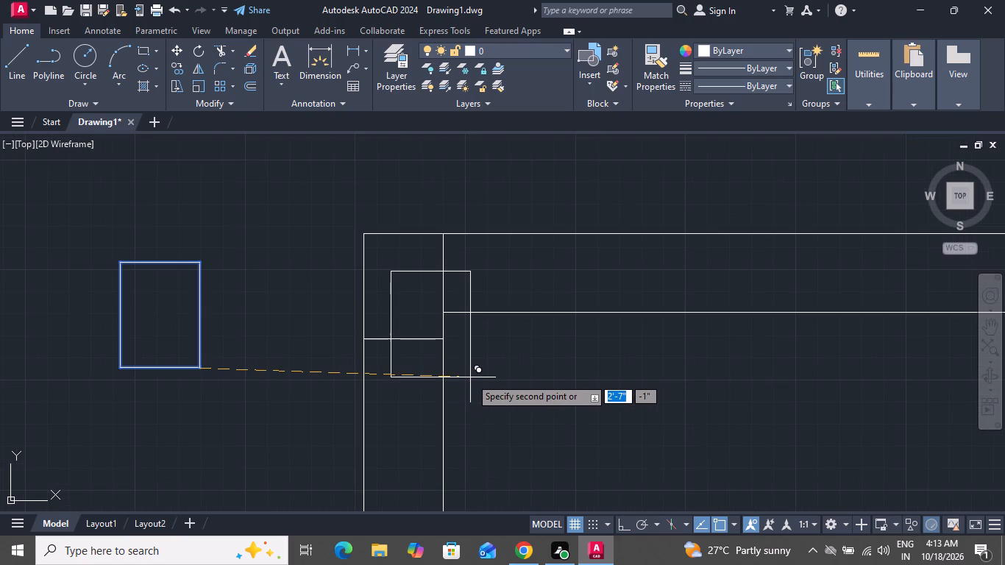
scroll(474, 416, down, 4)
scroll(494, 344, down, 3)
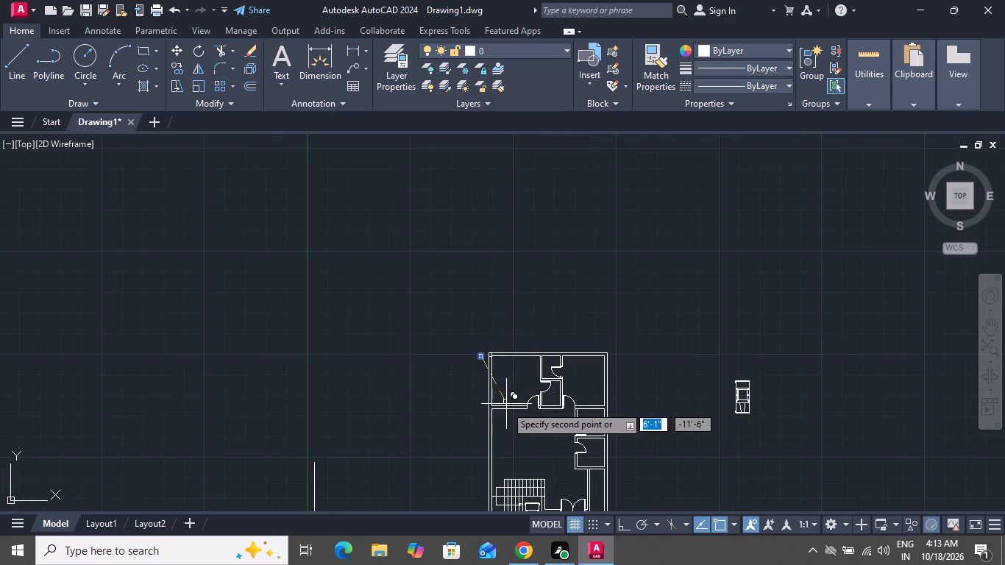
scroll(497, 412, up, 5)
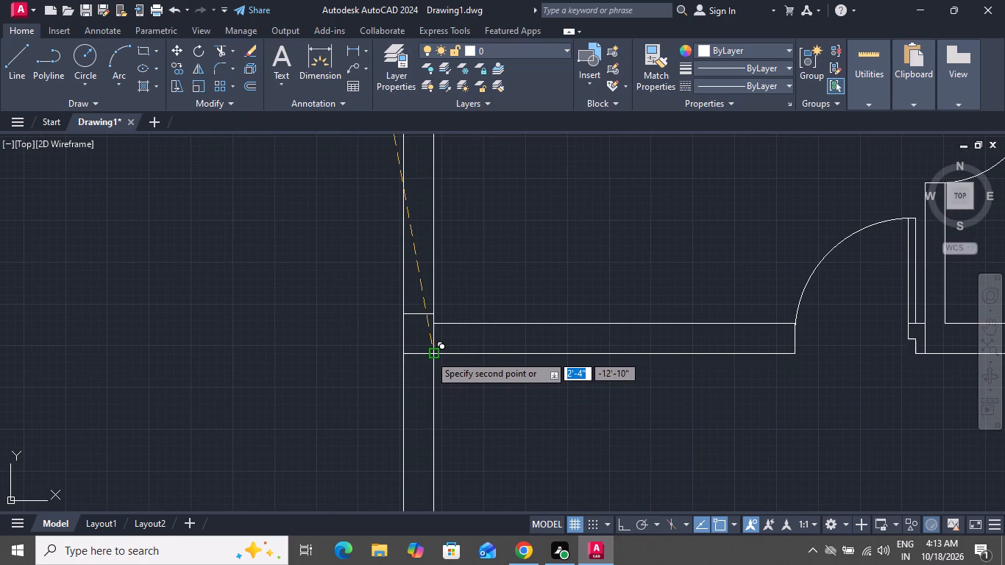
click(430, 355)
Place a column copy in the left outer wall a short distance above the staircase, flush with the wall faces.
scroll(455, 268, down, 4)
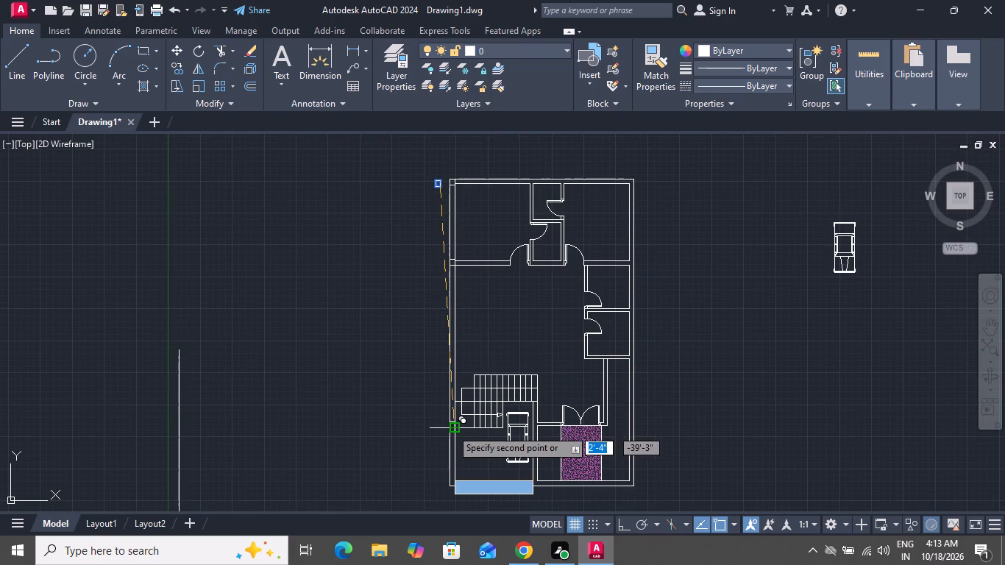
scroll(456, 375, up, 3)
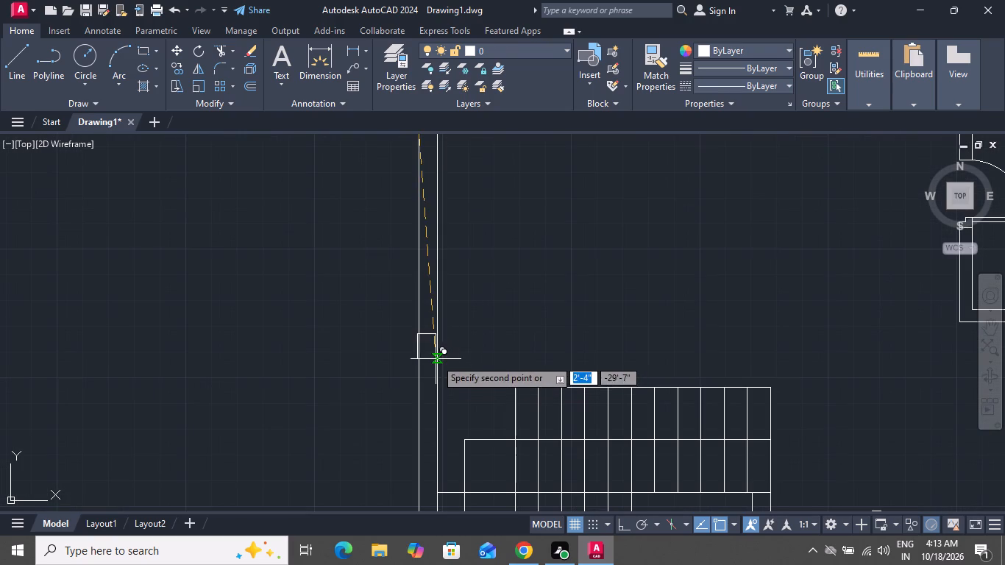
click(438, 314)
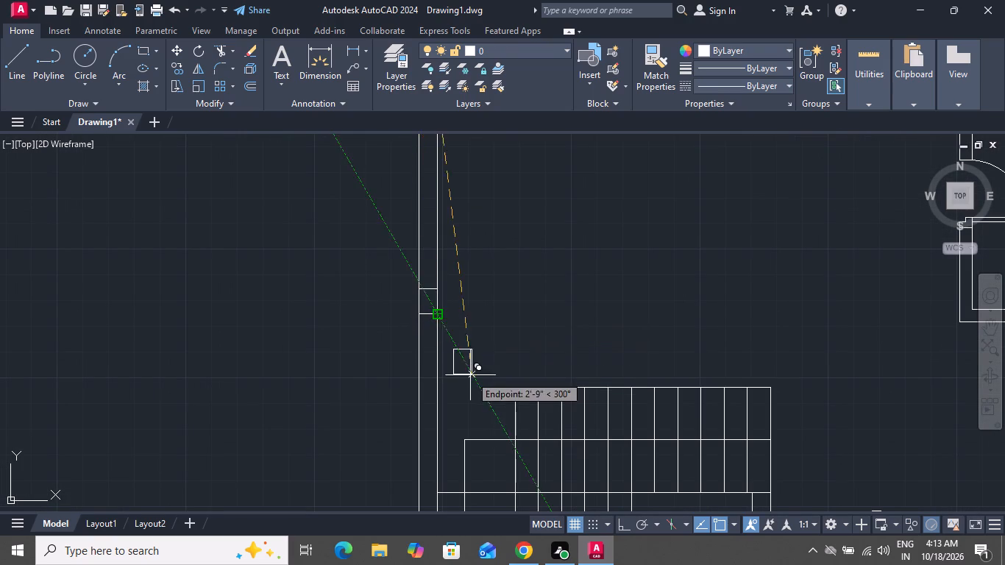
Place a column copy in the left outer wall, with its base aligned to the staircase's lower edge.
scroll(483, 339, down, 4)
scroll(481, 408, up, 3)
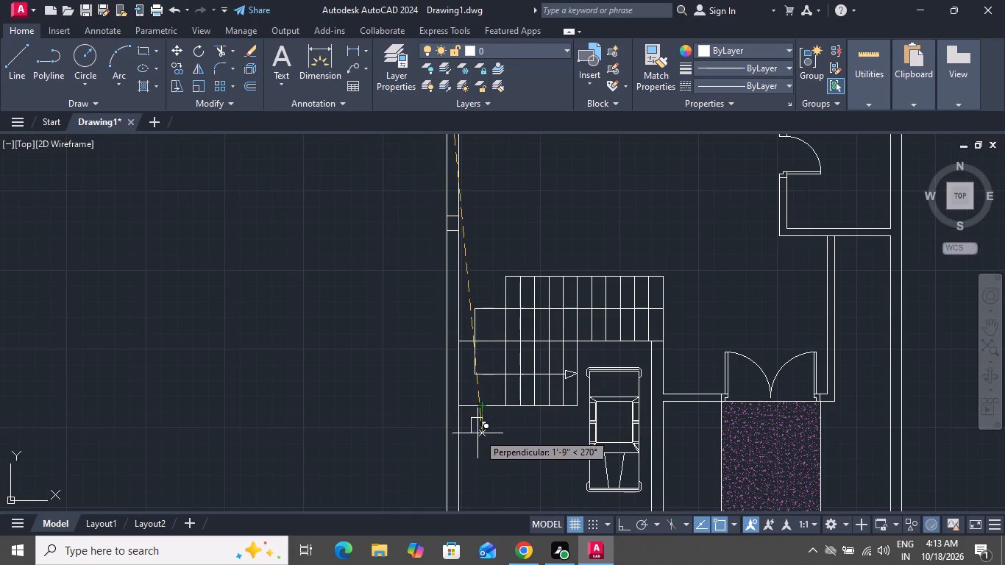
scroll(474, 444, up, 3)
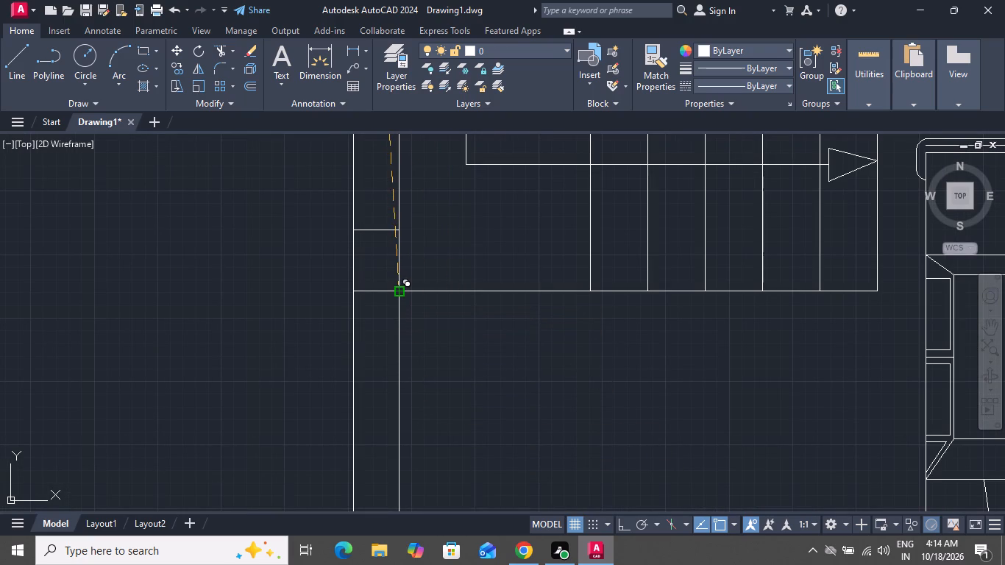
click(397, 291)
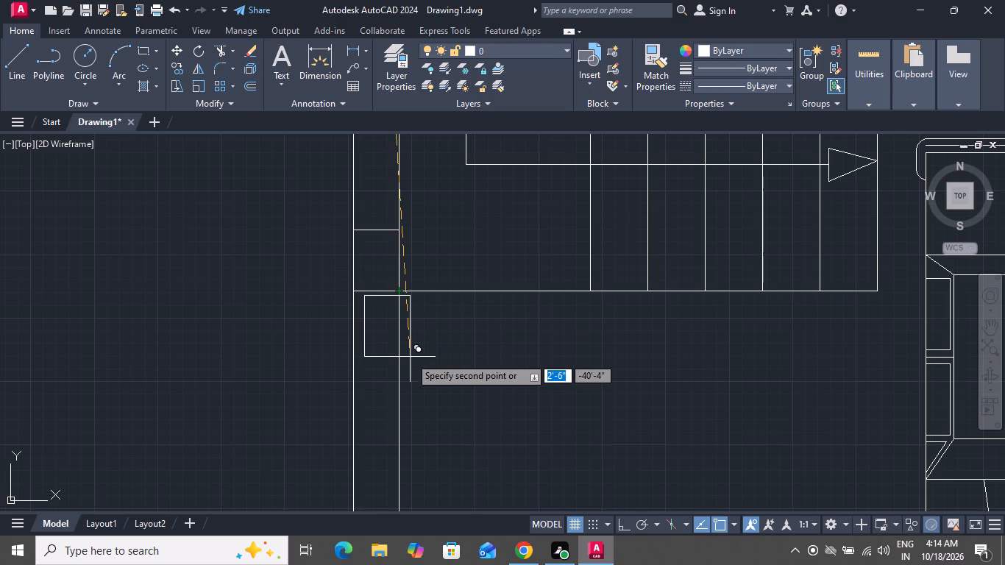
Place a column copy in the plan's lower-left outer wall corner, beside the blue-filled strip.
scroll(410, 357, down, 4)
scroll(414, 430, up, 3)
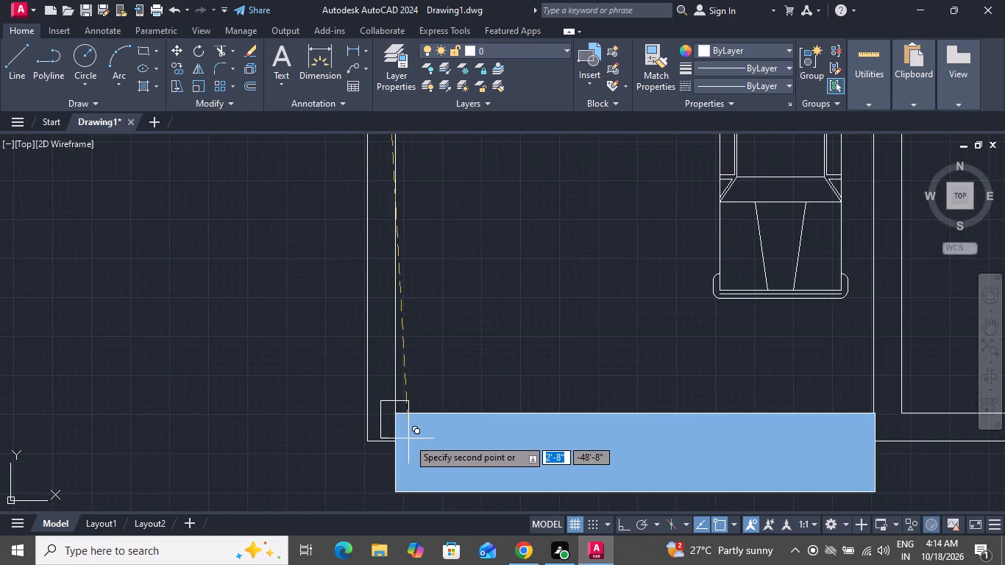
scroll(402, 442, up, 2)
click(377, 440)
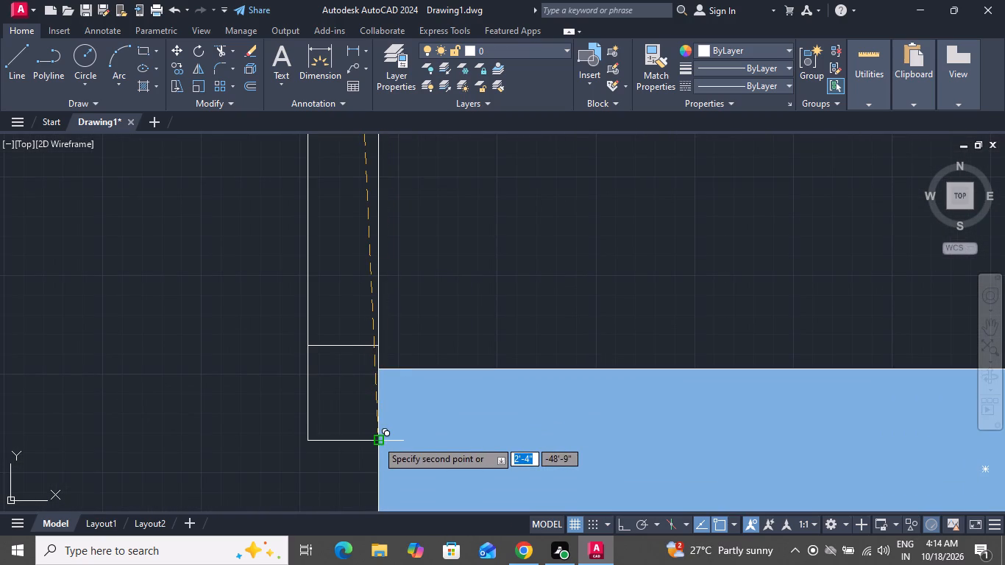
Place a column copy at the lower end of the wall between the car parking and the entrance area.
scroll(377, 440, down, 5)
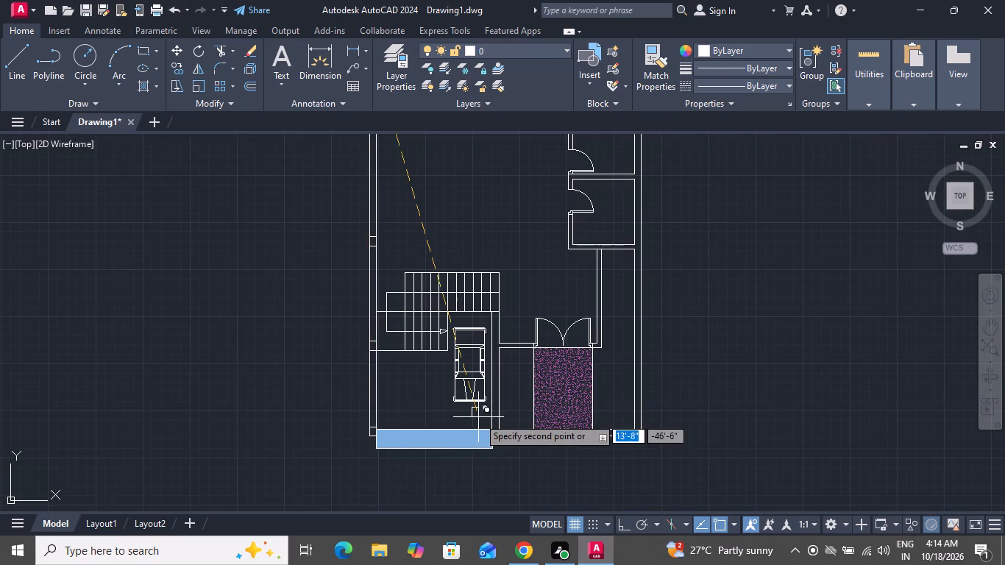
scroll(478, 417, up, 5)
scroll(547, 436, down, 1)
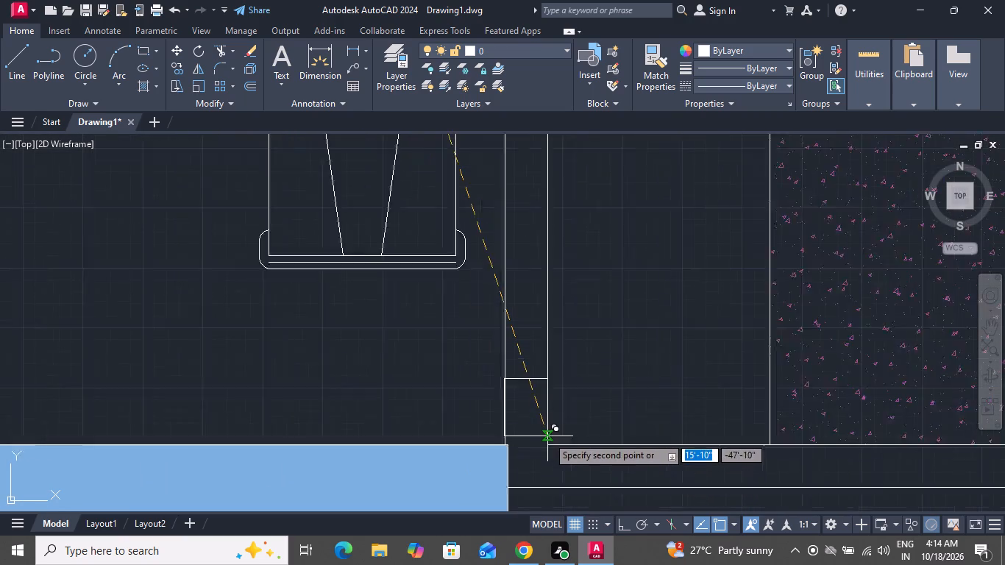
scroll(547, 436, down, 1)
scroll(553, 459, up, 3)
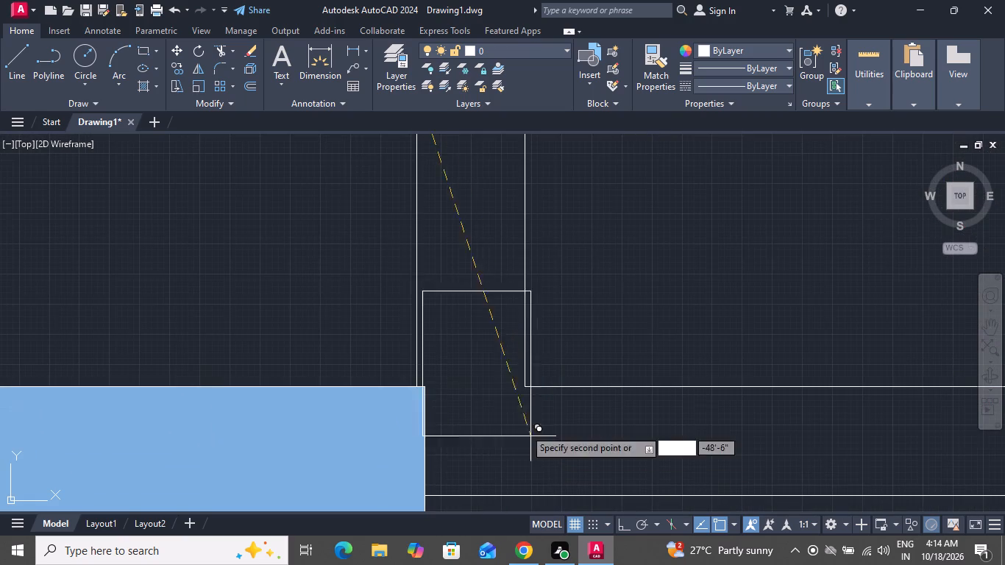
click(526, 390)
Place a column copy in the same parking-side wall, just below the staircase and level with the car's upper end.
scroll(543, 452, down, 2)
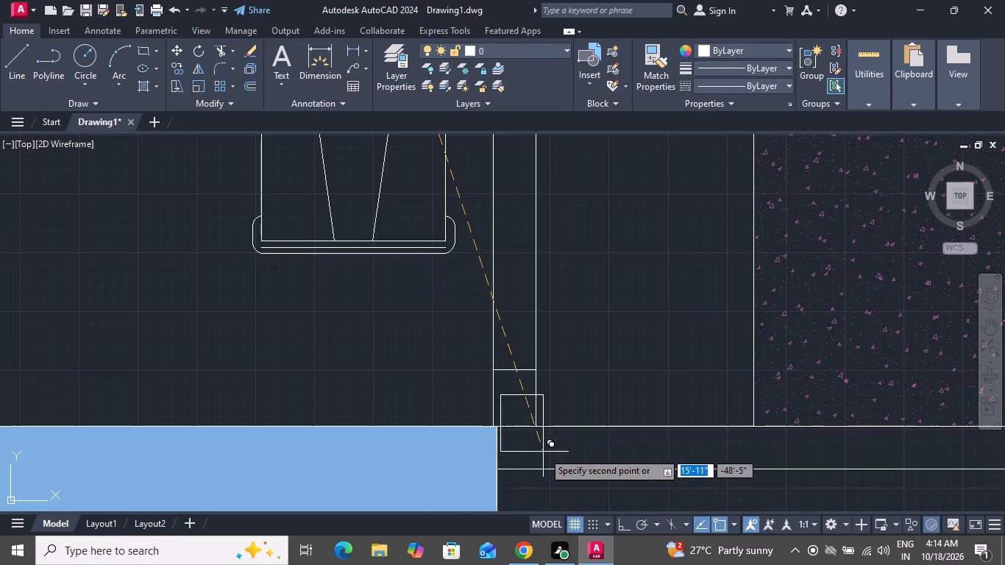
scroll(543, 452, down, 2)
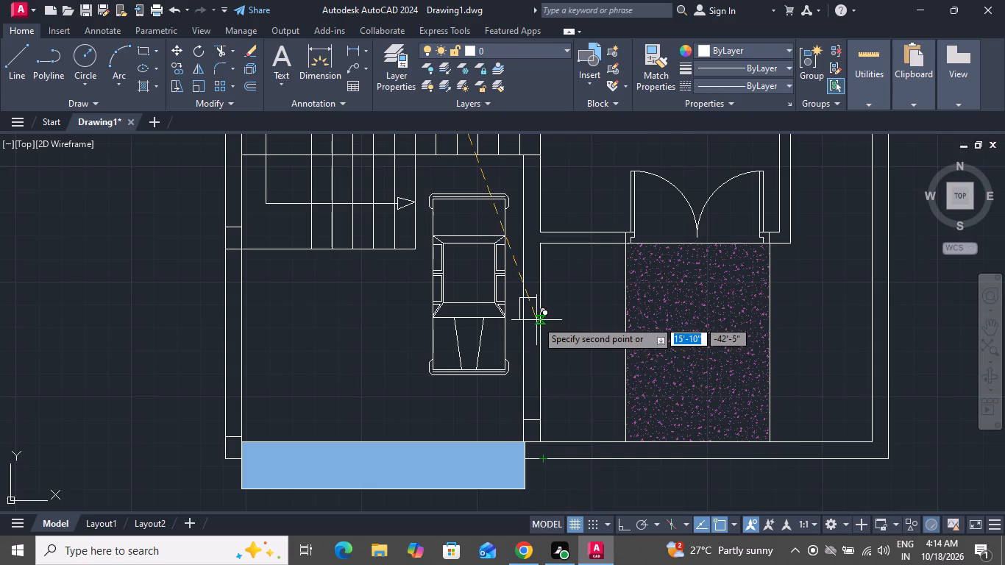
scroll(536, 320, down, 2)
scroll(527, 274, up, 2)
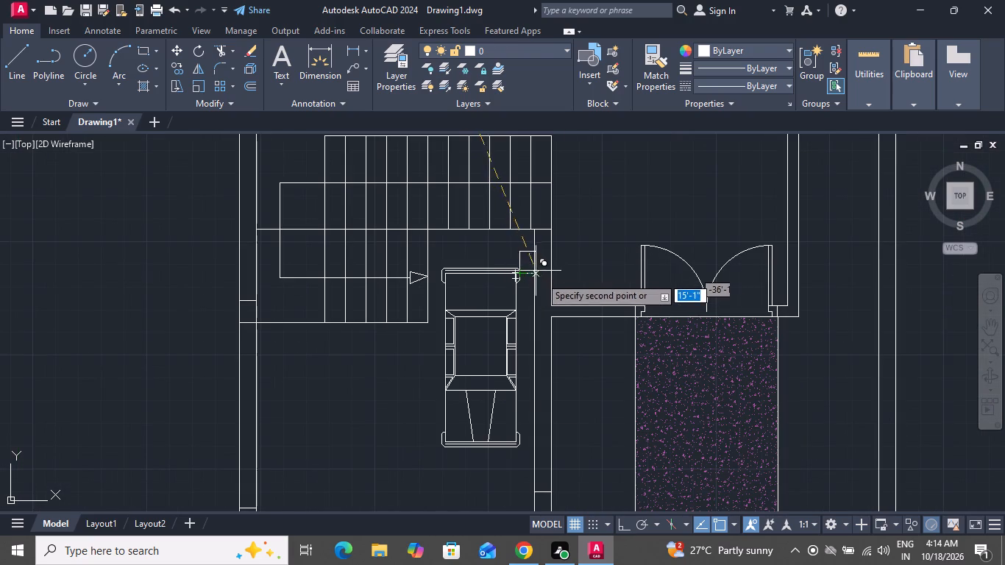
scroll(551, 288, up, 2)
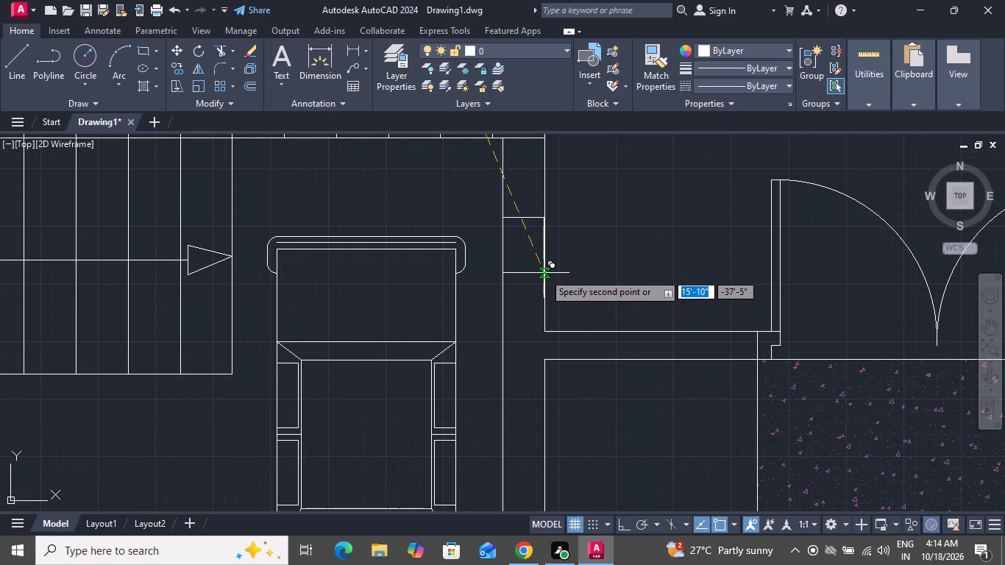
click(544, 273)
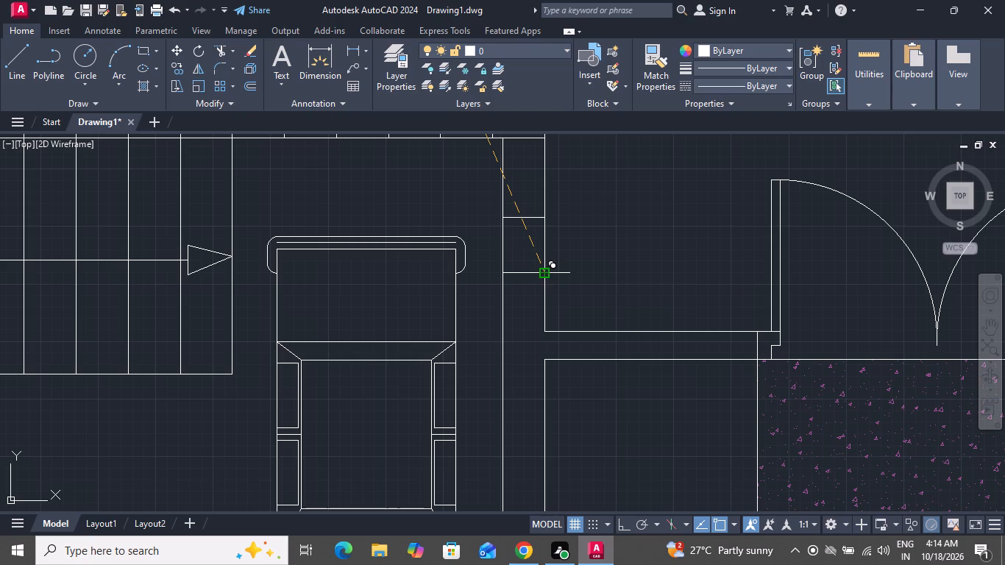
Place a column copy in the right outer wall, roughly level with the double entrance door.
scroll(540, 274, down, 2)
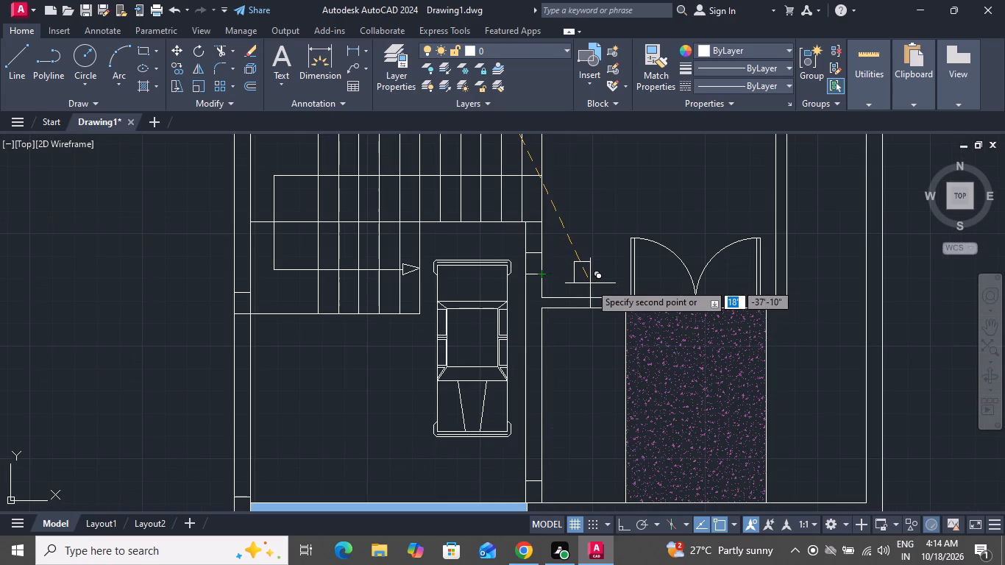
scroll(590, 283, down, 2)
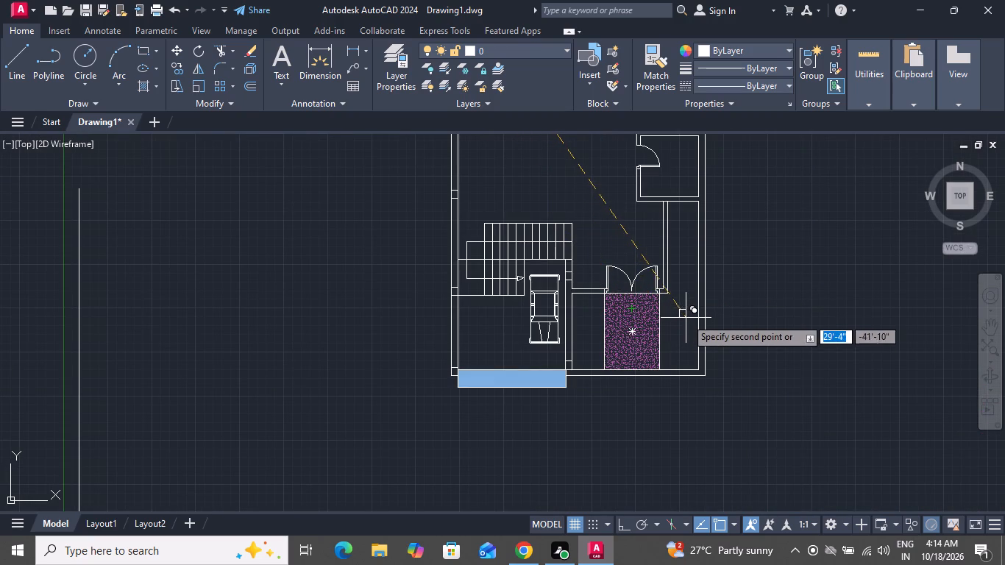
scroll(675, 284, up, 4)
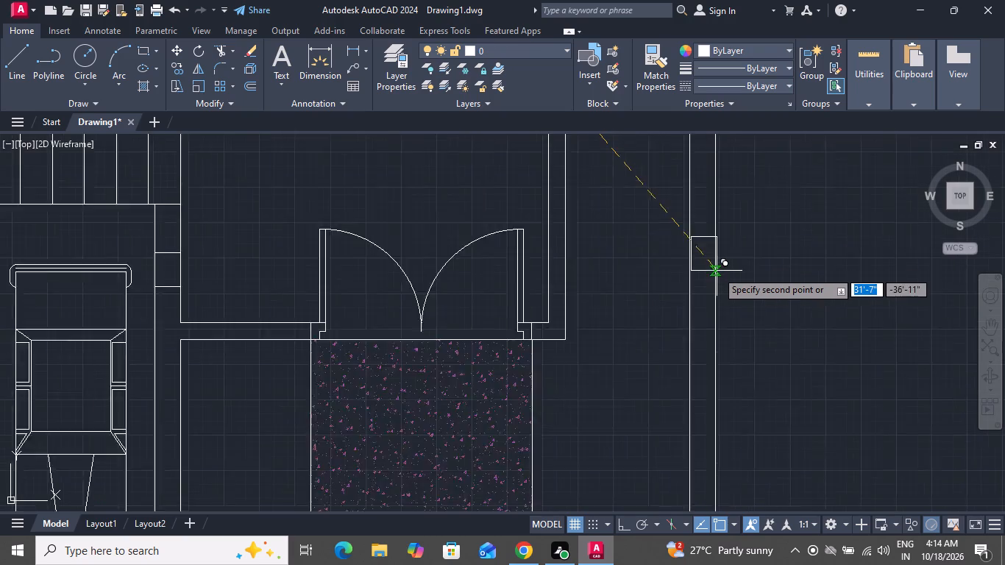
scroll(717, 271, up, 1)
click(706, 277)
Place a column copy in the right outer wall where the partition between the two small right-hand rooms meets it.
scroll(687, 347, down, 2)
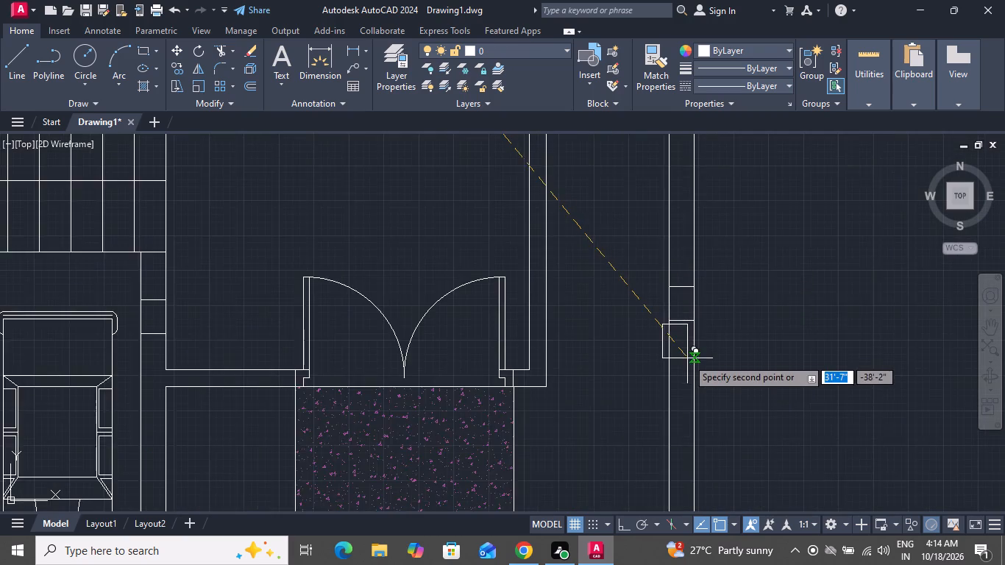
scroll(687, 358, down, 4)
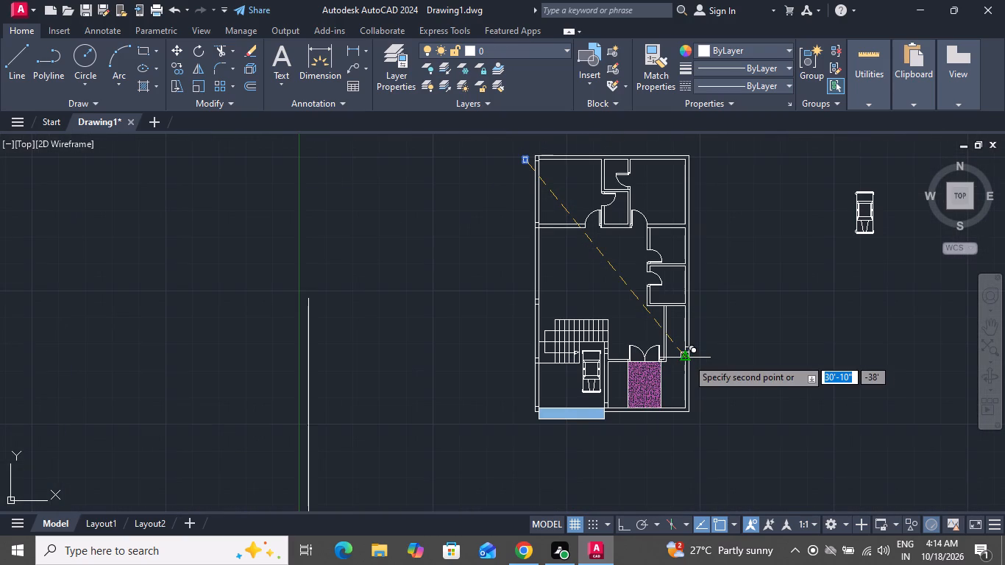
scroll(687, 358, down, 1)
scroll(675, 306, up, 2)
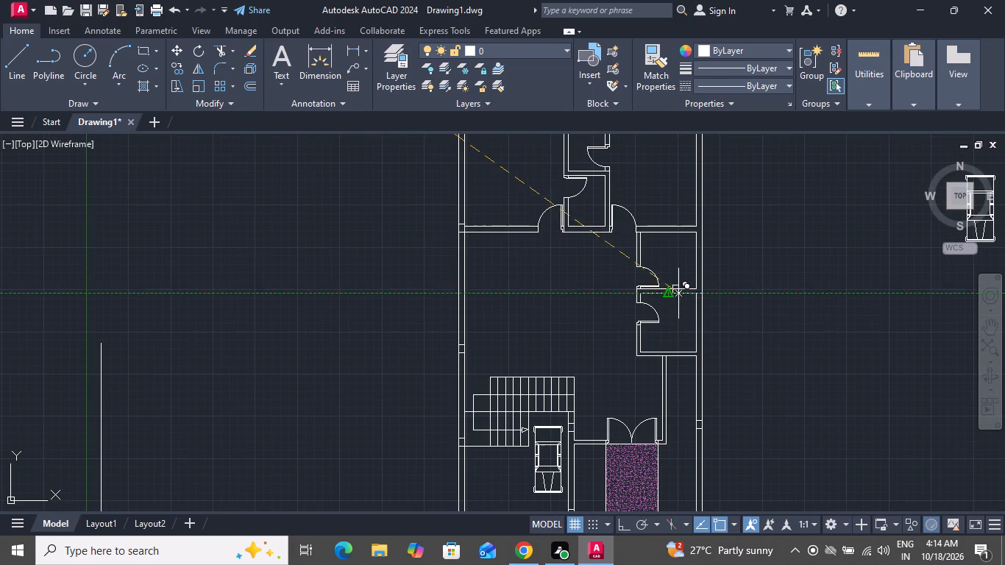
scroll(689, 288, up, 3)
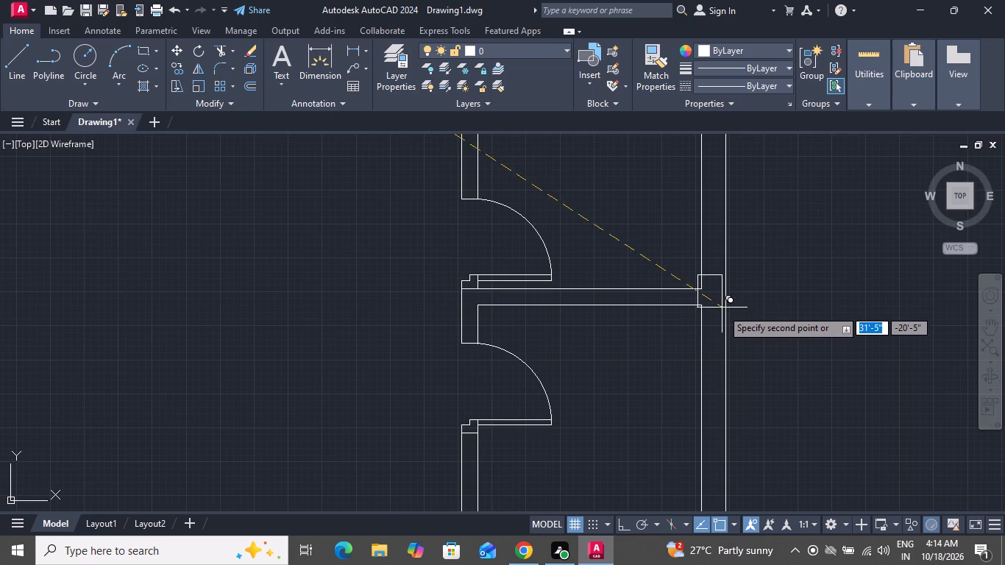
click(726, 309)
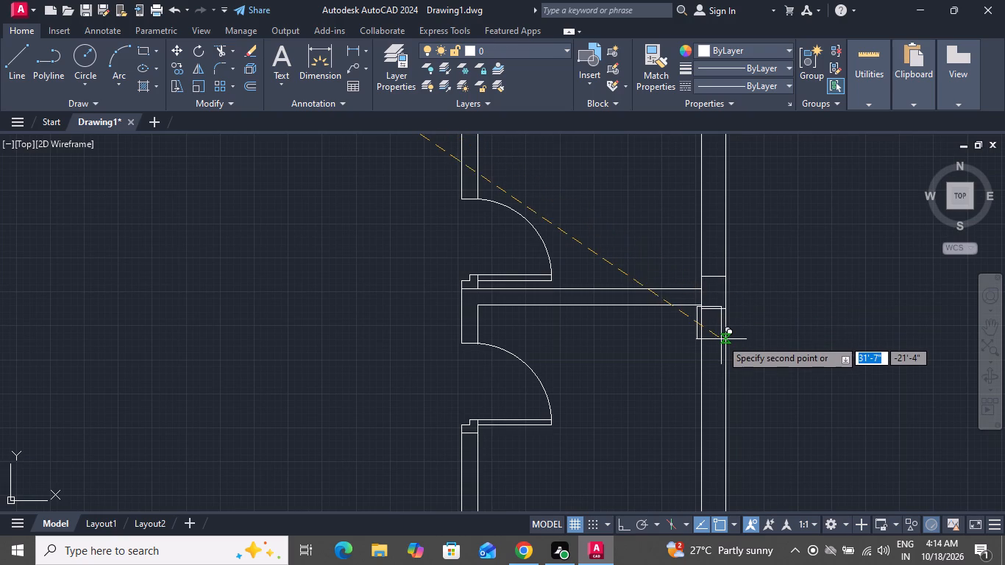
Place a column copy at the inner end of that partition, between the doors of the two small rooms.
scroll(722, 343, down, 1)
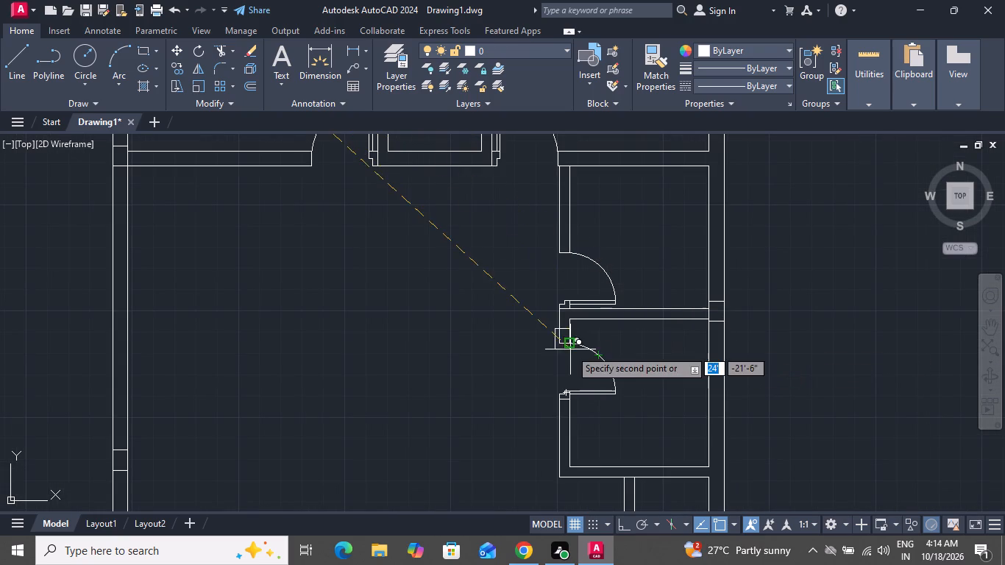
scroll(571, 335, up, 3)
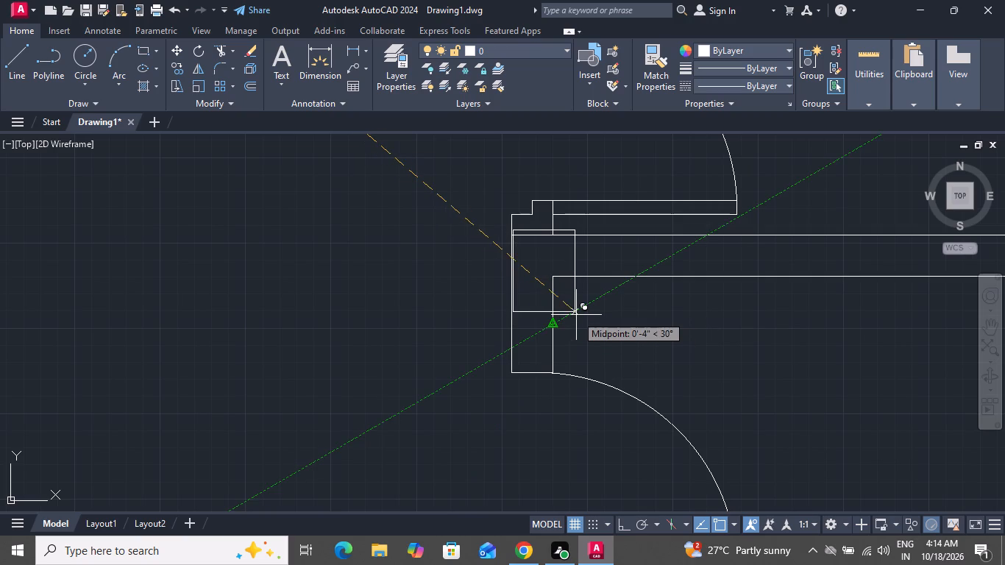
click(576, 323)
Place a column copy where the right outer wall meets the lower wall of the upper-right room.
scroll(564, 376, down, 2)
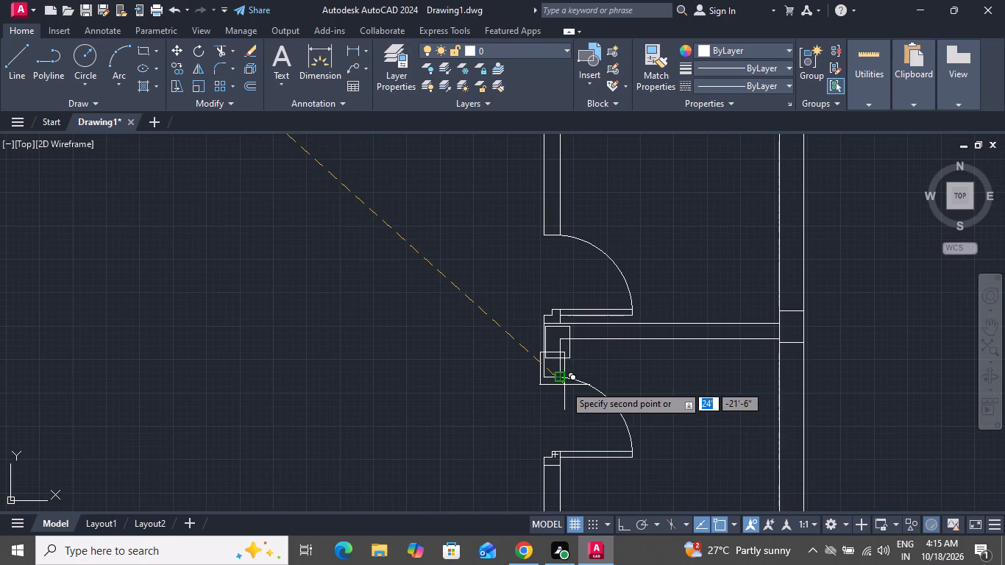
scroll(564, 385, down, 2)
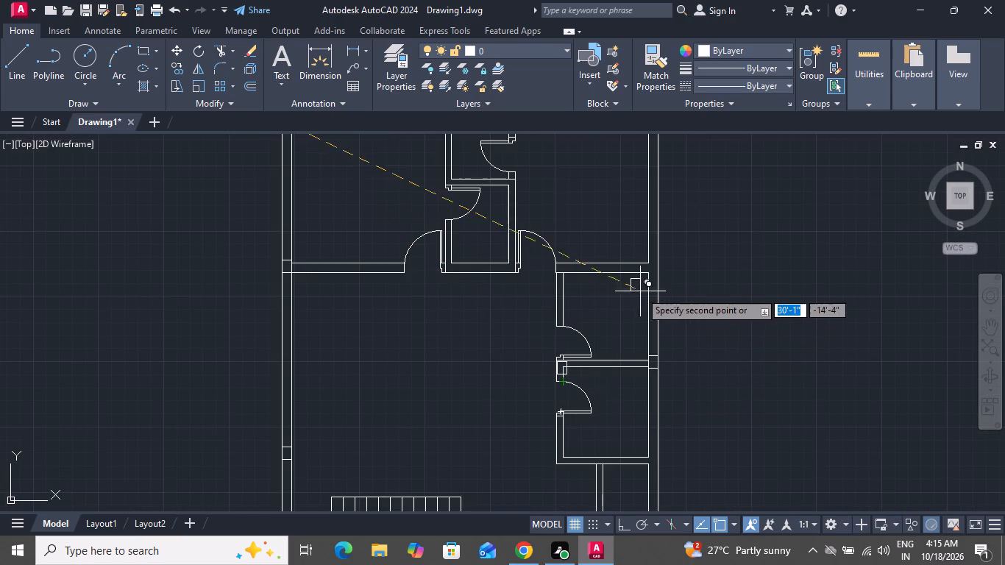
scroll(648, 274, up, 3)
scroll(652, 274, down, 1)
click(662, 273)
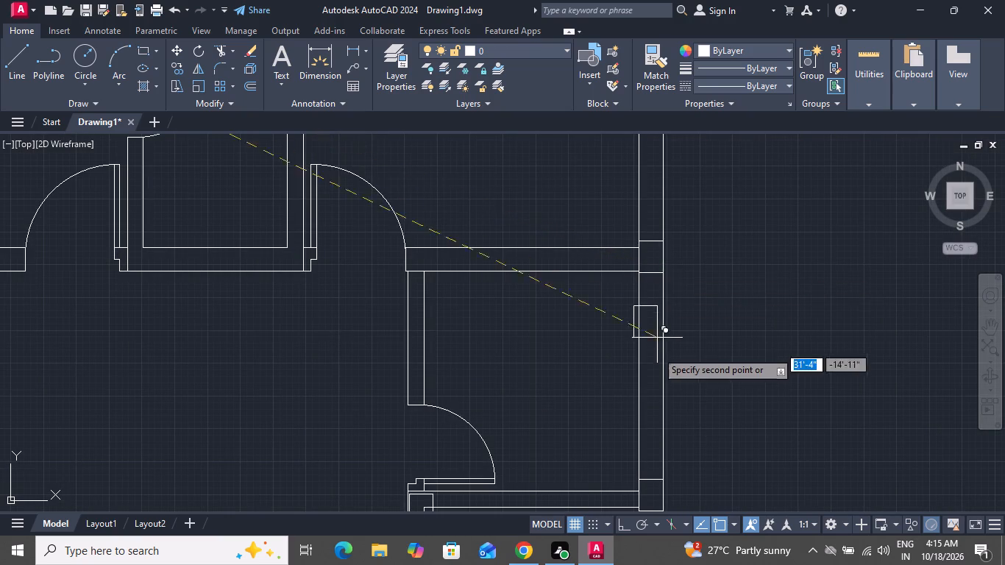
Place a column copy in the plan's upper-right outer wall corner.
scroll(656, 385, down, 2)
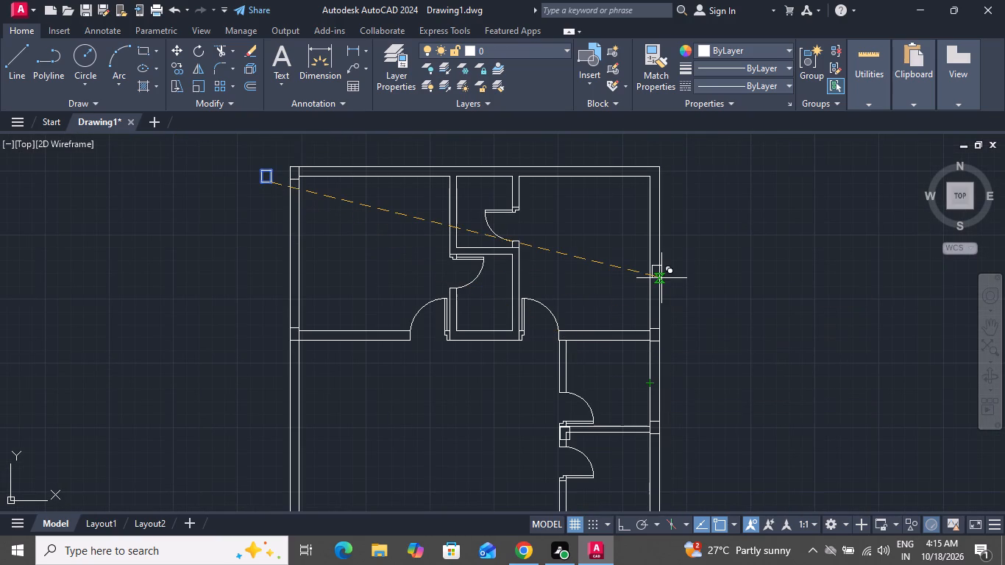
scroll(651, 175, up, 3)
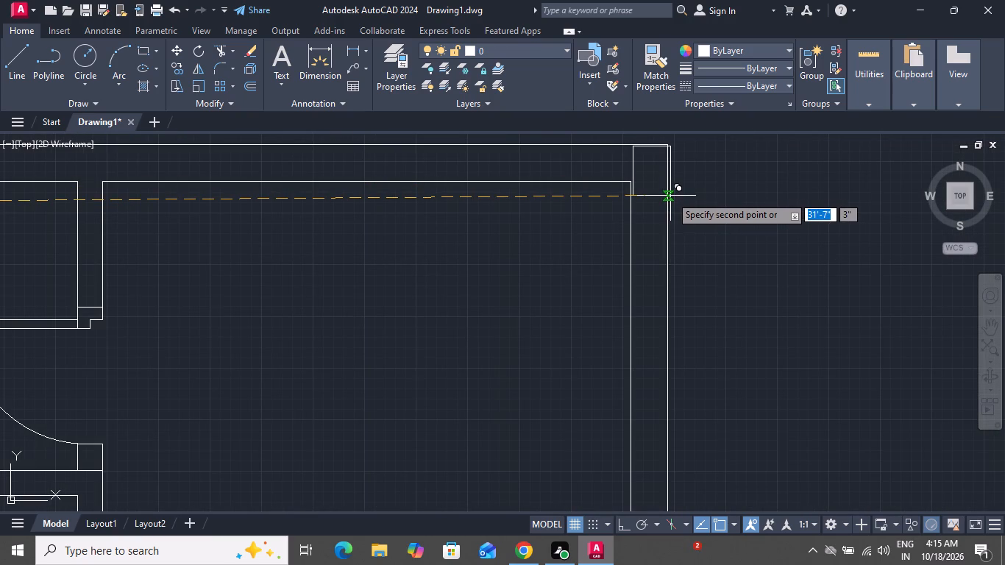
click(668, 196)
Place a column copy at the top of the partition on the upper-left room's right side, just below the top outer wall.
scroll(475, 364, down, 3)
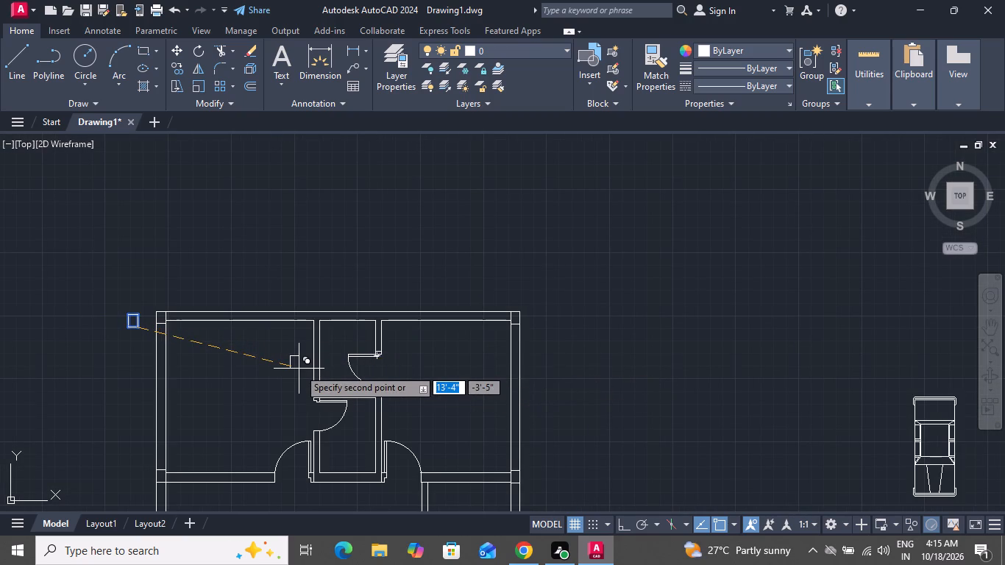
scroll(299, 369, up, 2)
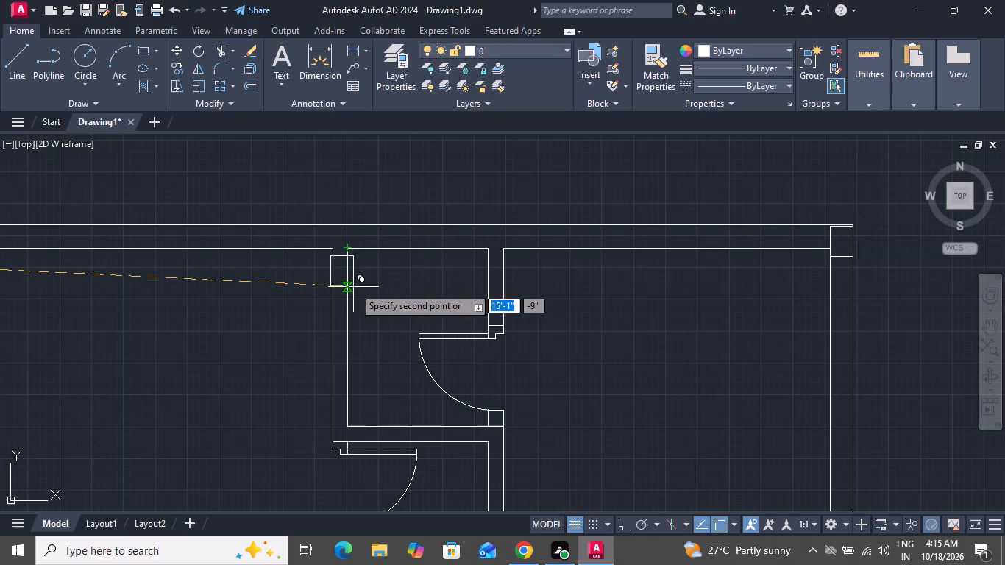
click(351, 278)
right_click(351, 278)
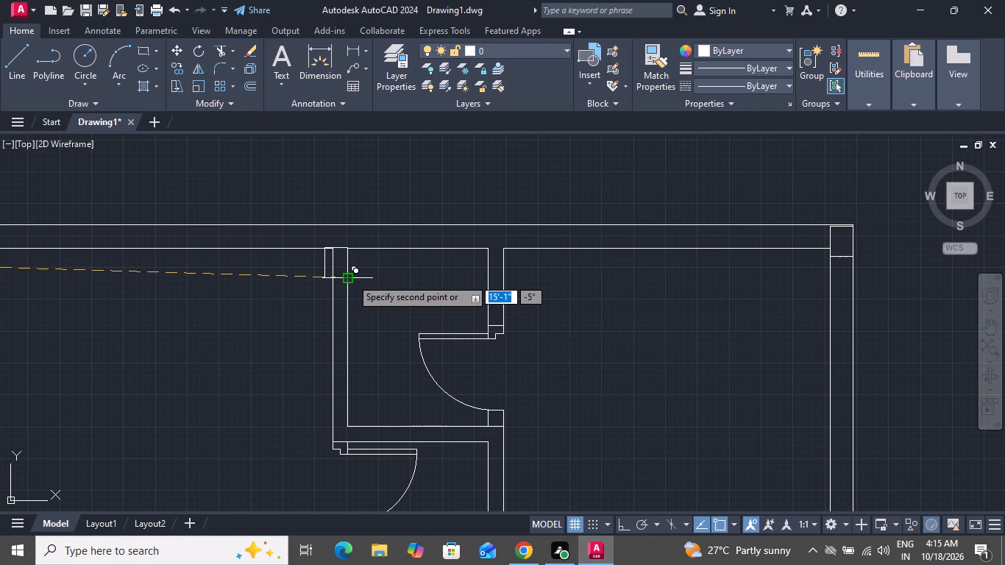
click(351, 277)
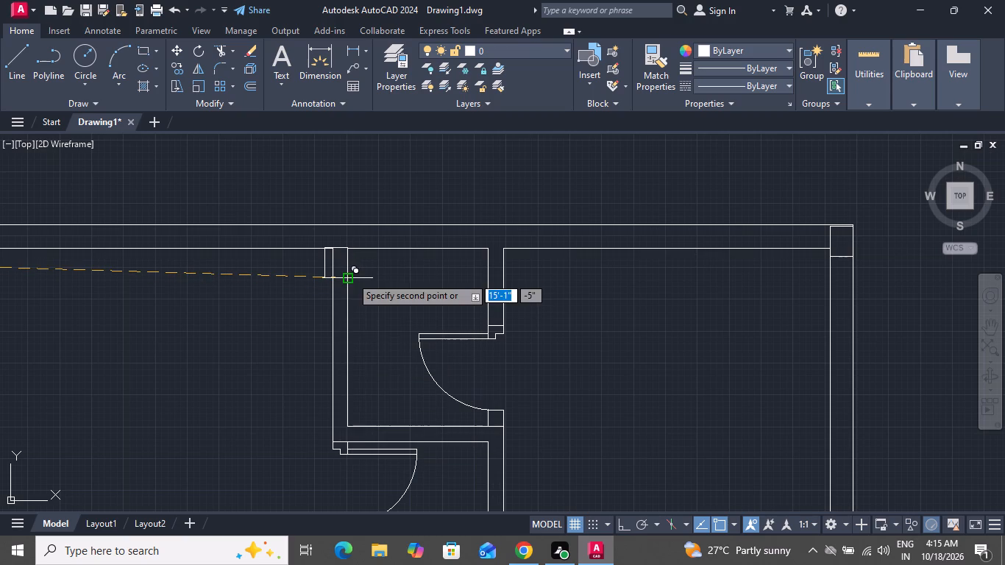
Place a final column copy in the lower-left corner of the small central room, between the two bedroom doors, and end copying.
scroll(405, 345, down, 3)
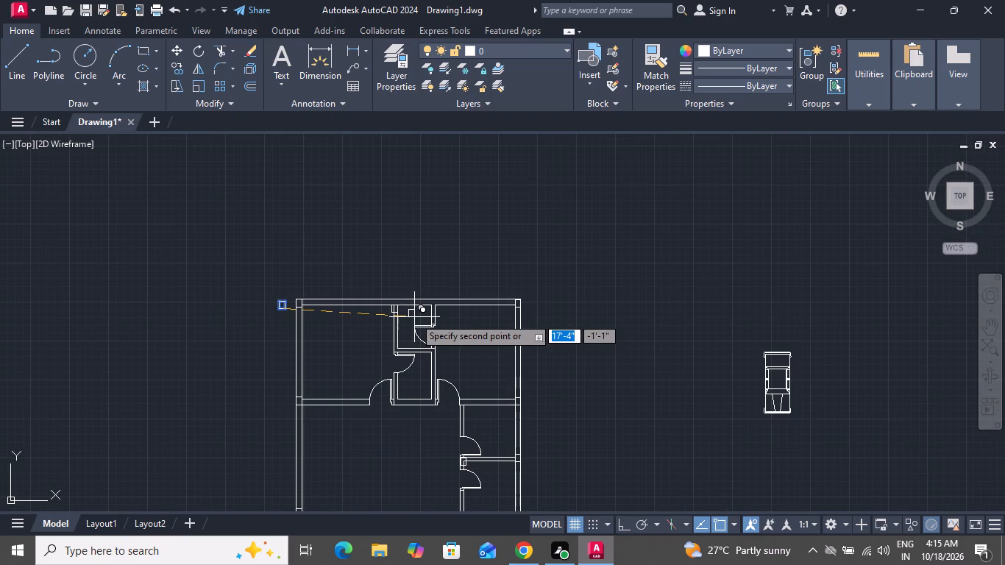
scroll(408, 402, up, 2)
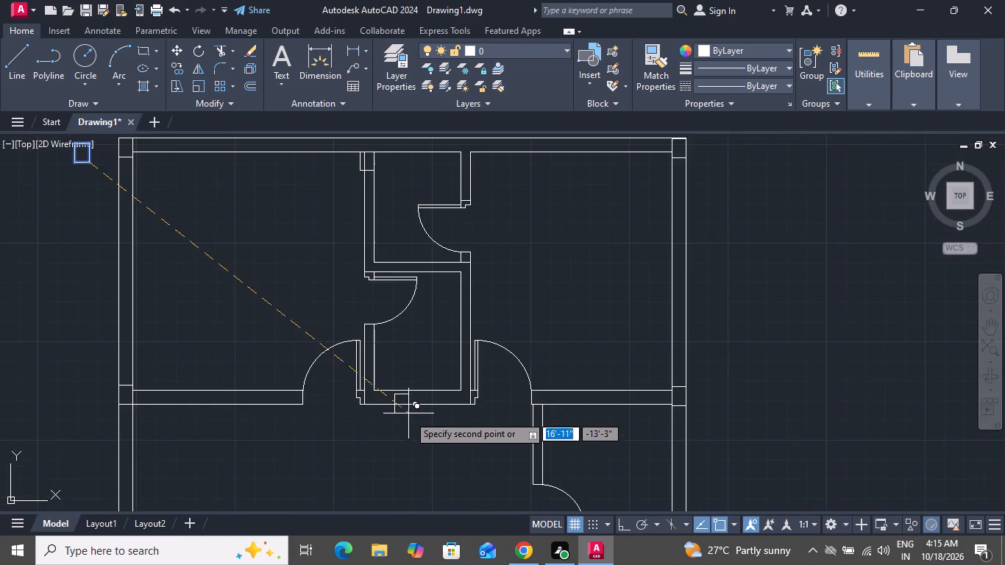
scroll(401, 423, up, 3)
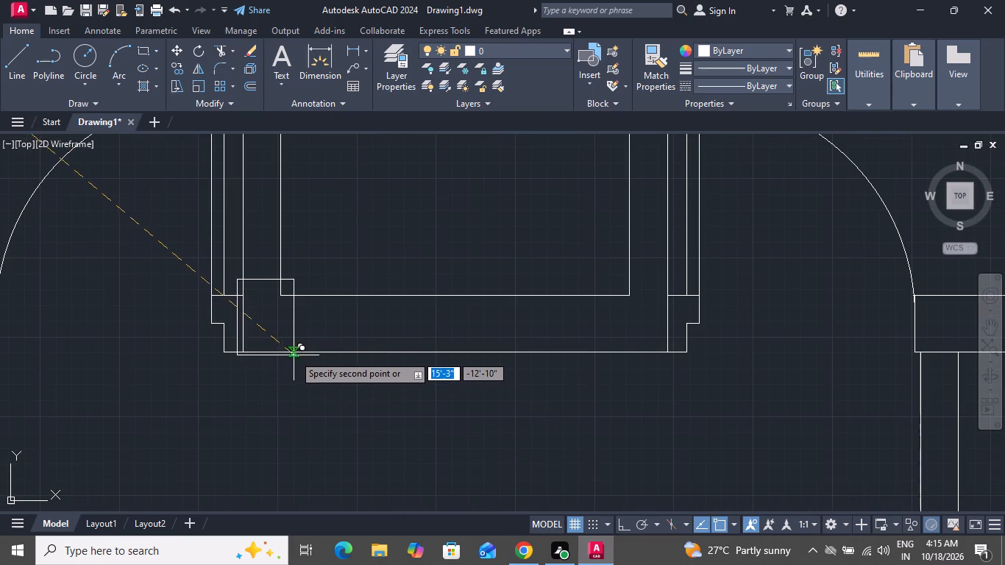
click(299, 352)
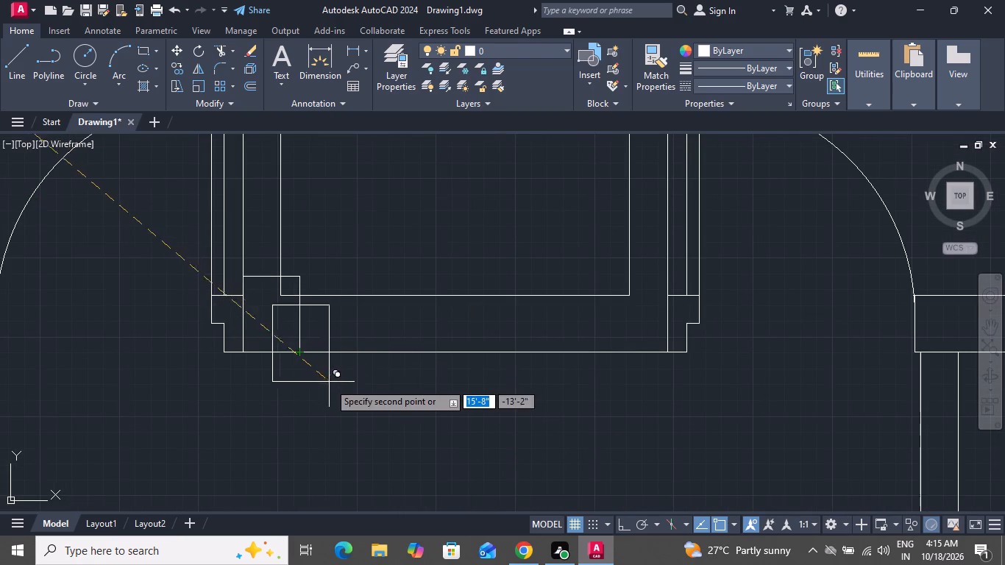
scroll(335, 398, down, 2)
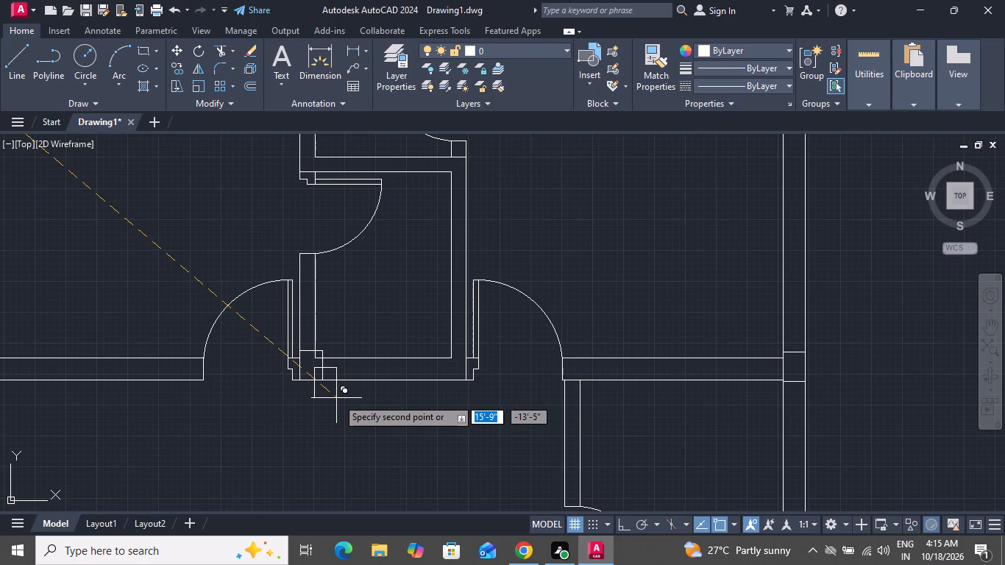
scroll(341, 397, down, 5)
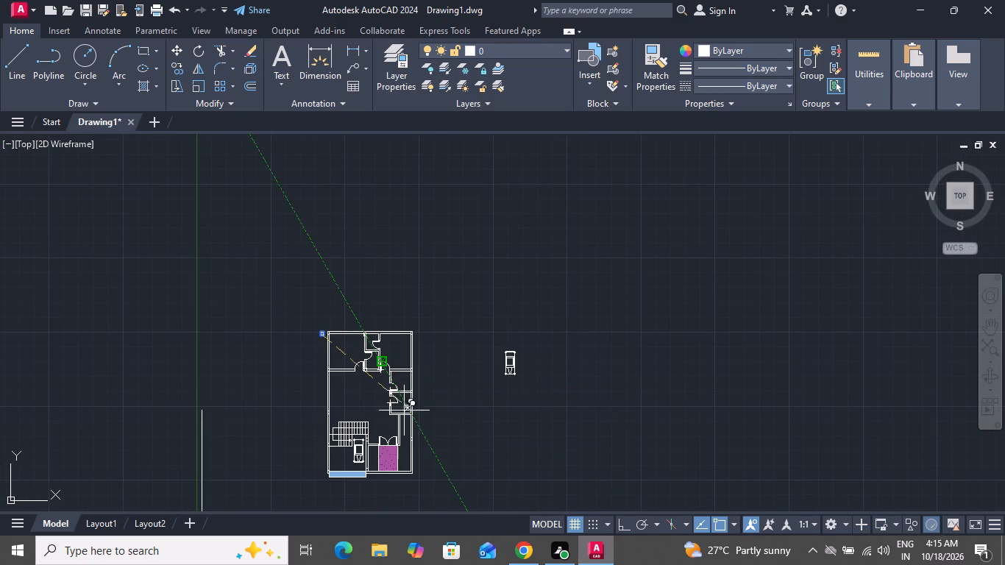
scroll(376, 447, up, 2)
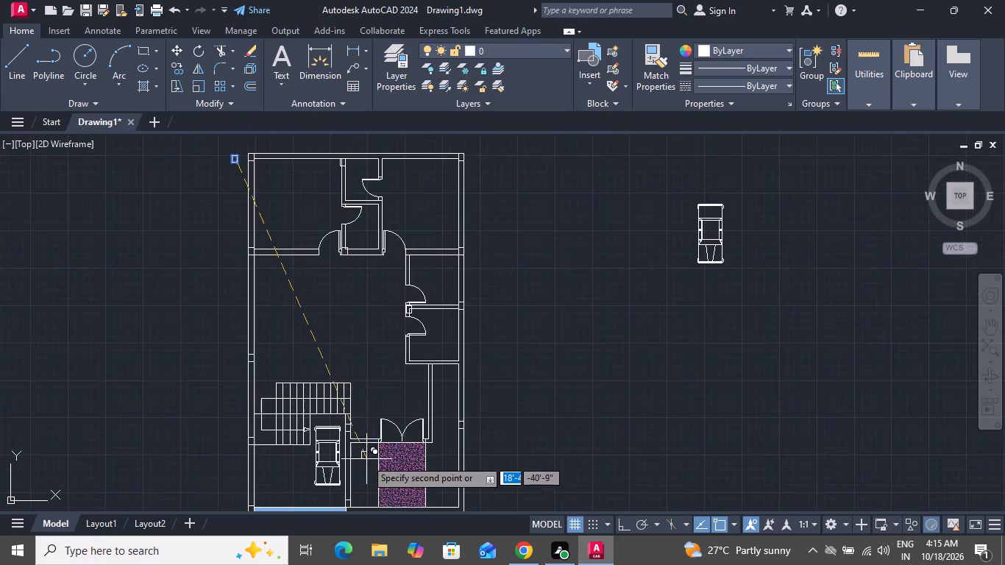
scroll(363, 461, up, 1)
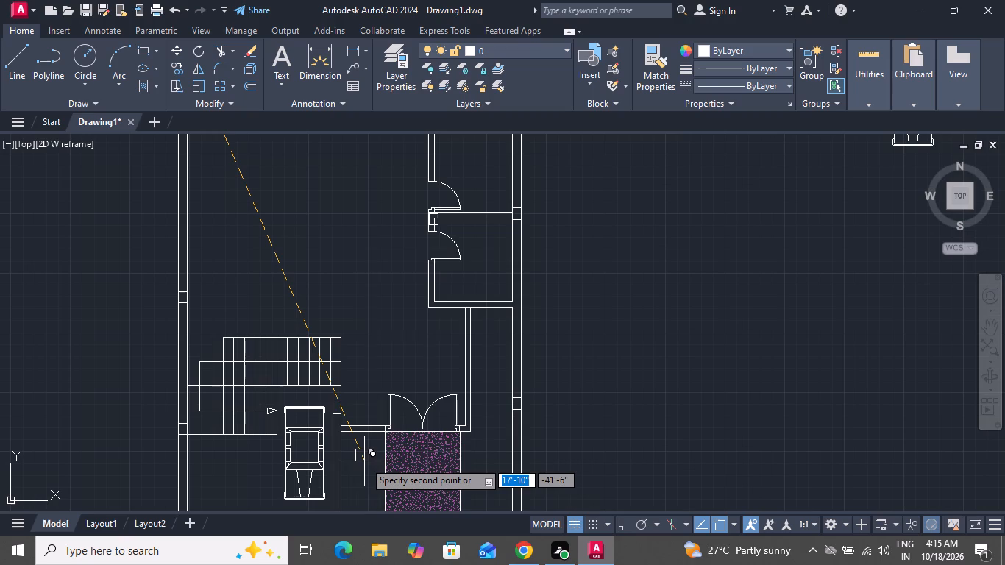
right_click(364, 461)
click(424, 279)
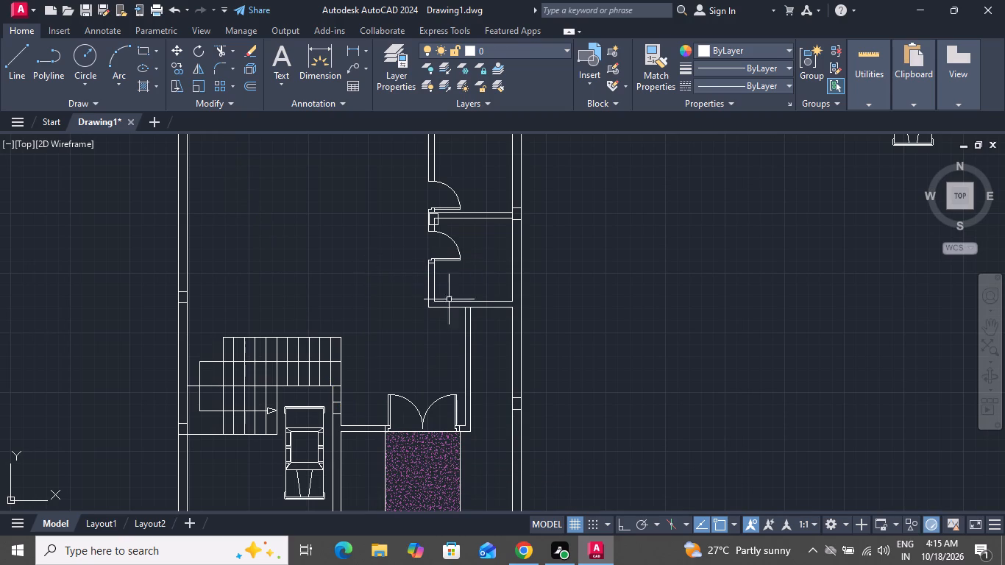
Move the column between the two small right-hand rooms' doors flush with the partition's upper line and the wall's outer face.
scroll(450, 214, up, 5)
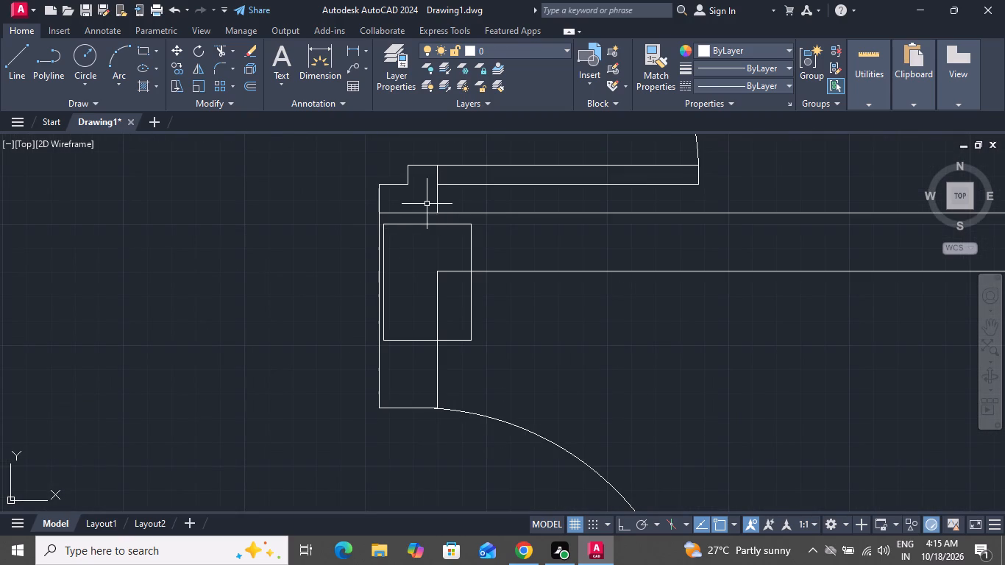
click(420, 224)
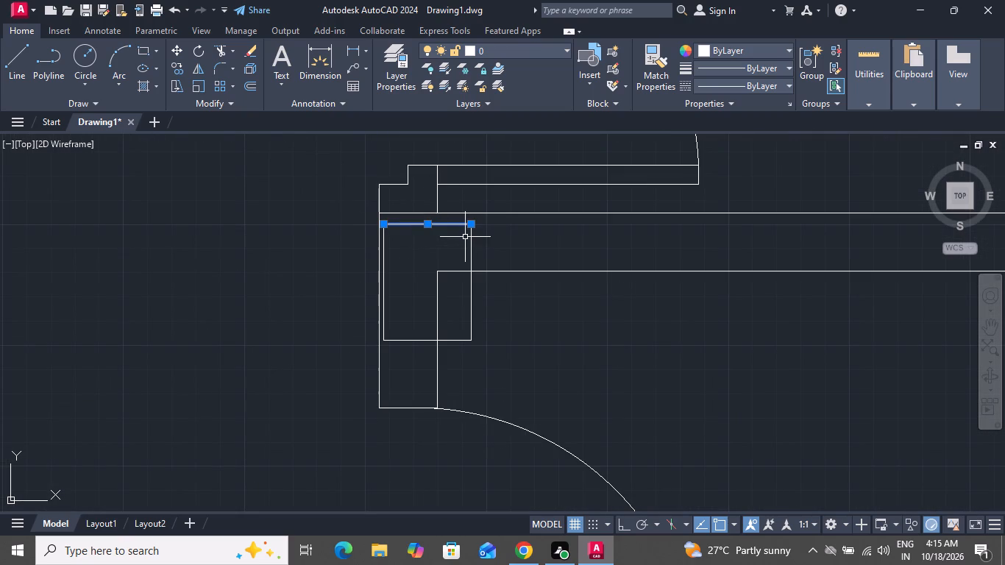
click(473, 234)
click(477, 317)
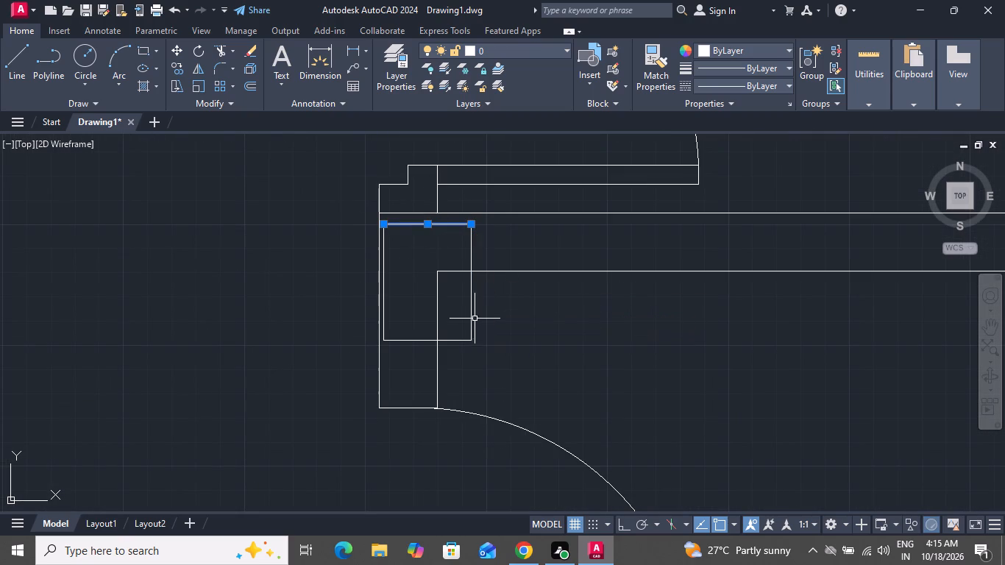
click(474, 319)
click(468, 321)
click(426, 343)
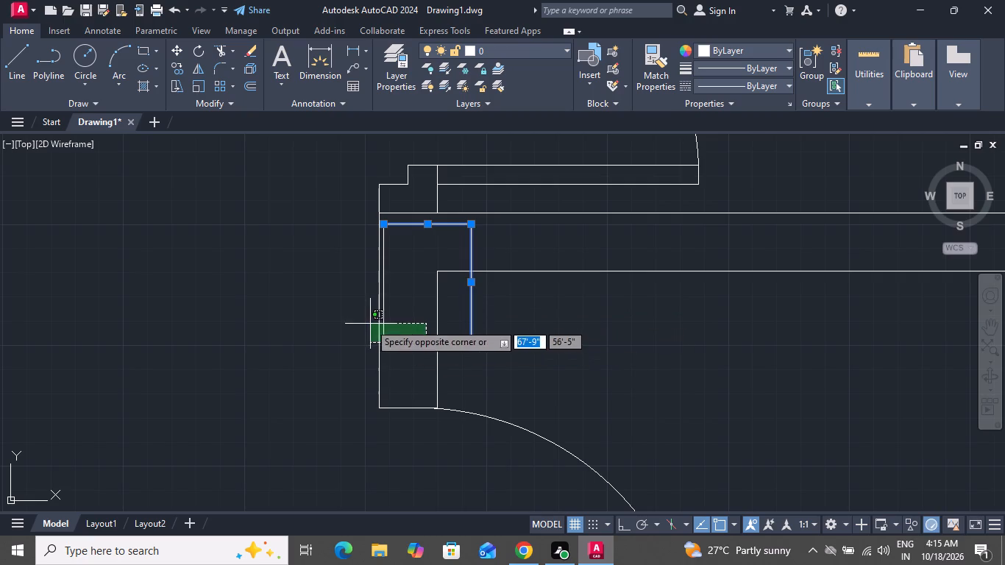
click(383, 302)
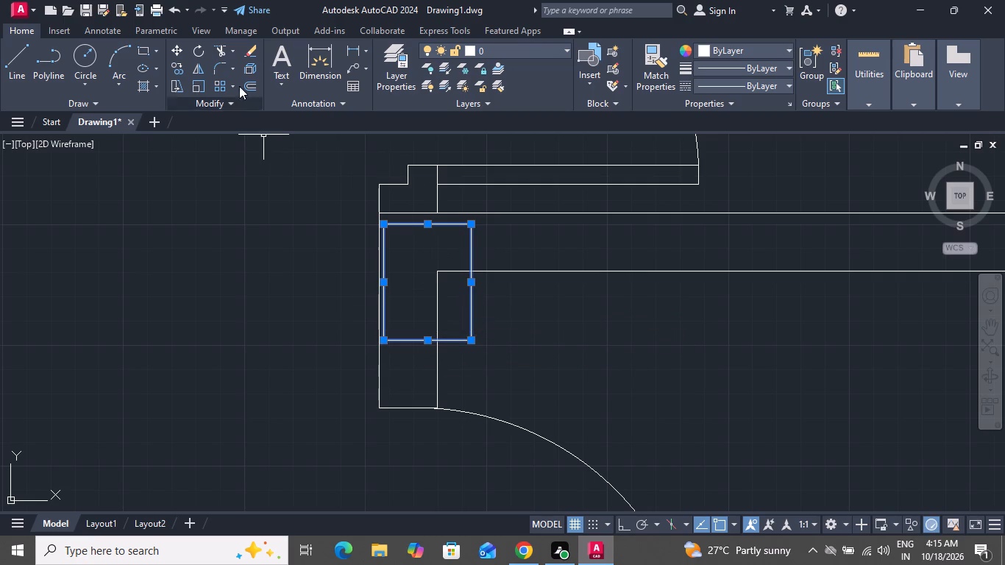
click(171, 49)
click(407, 228)
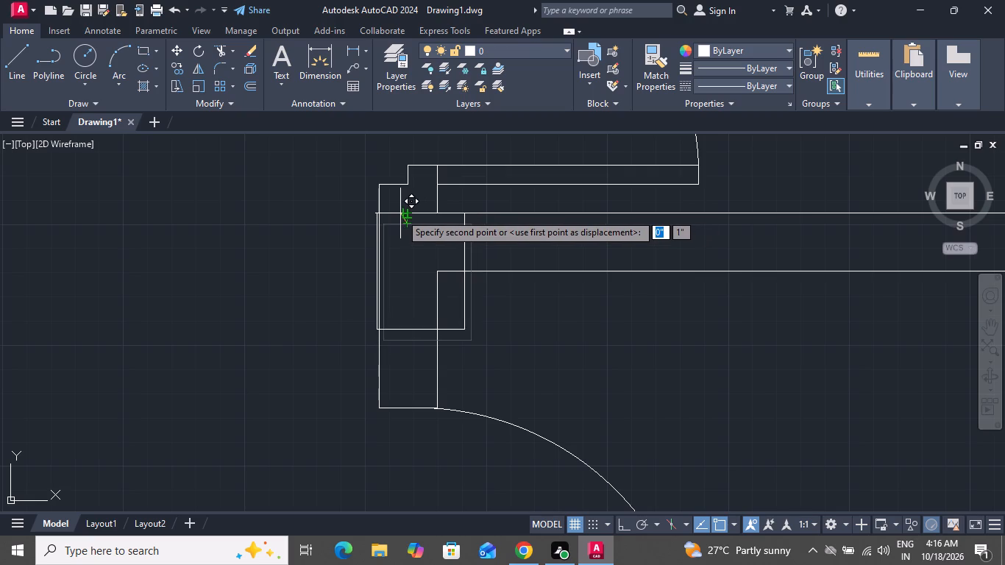
scroll(400, 215, up, 1)
scroll(400, 215, down, 1)
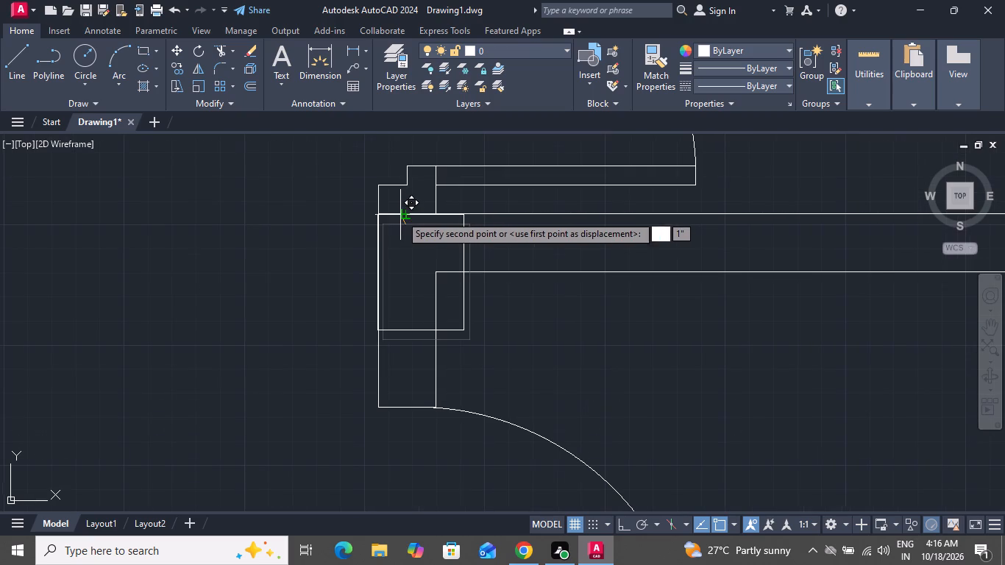
scroll(400, 215, up, 1)
scroll(400, 215, down, 1)
scroll(400, 215, up, 1)
scroll(400, 215, down, 1)
scroll(400, 215, up, 2)
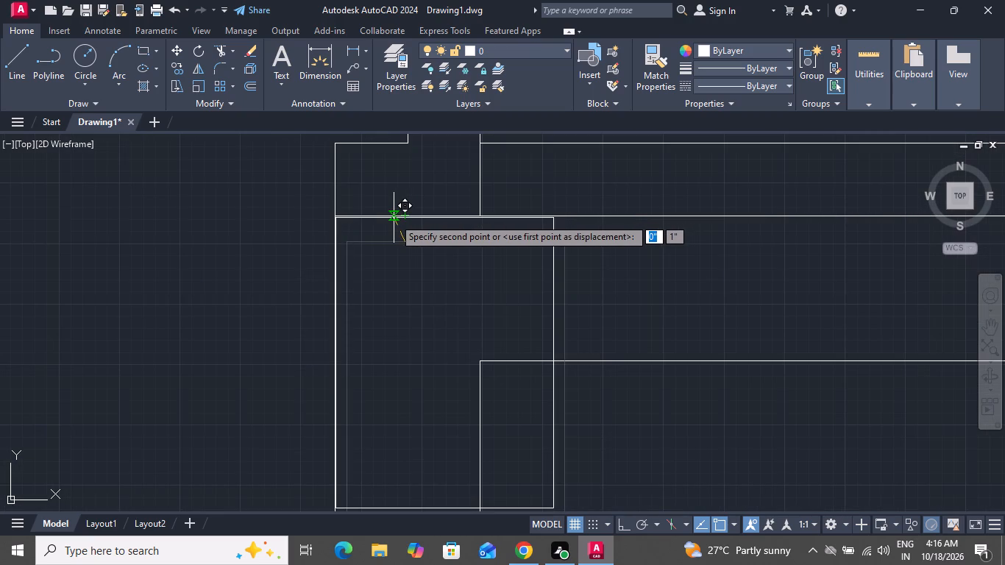
click(394, 218)
Trim the parts of that column's outline that project past the walls into the lower small room.
scroll(437, 238, down, 1)
scroll(437, 238, up, 1)
click(224, 57)
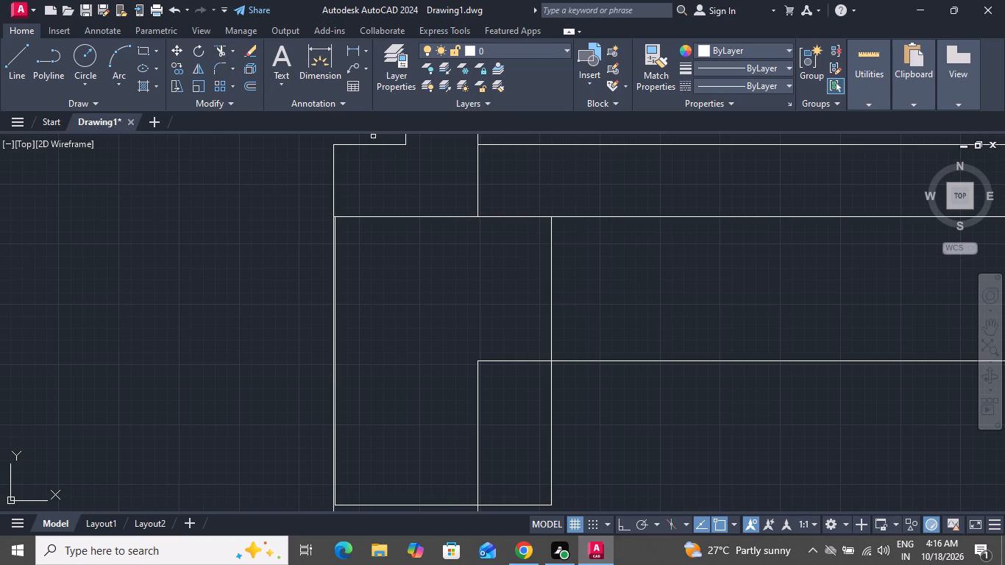
click(575, 465)
click(524, 464)
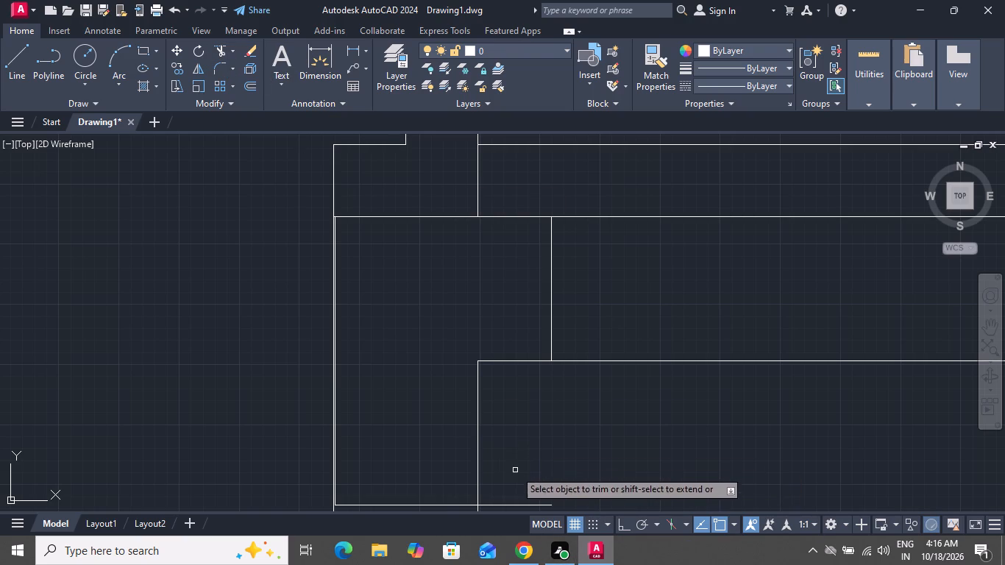
drag(514, 474, 523, 519)
click(525, 522)
Trim the projecting parts of the column outline in the small central room's lower-left corner.
scroll(534, 444, down, 1)
scroll(534, 444, up, 1)
scroll(535, 444, down, 4)
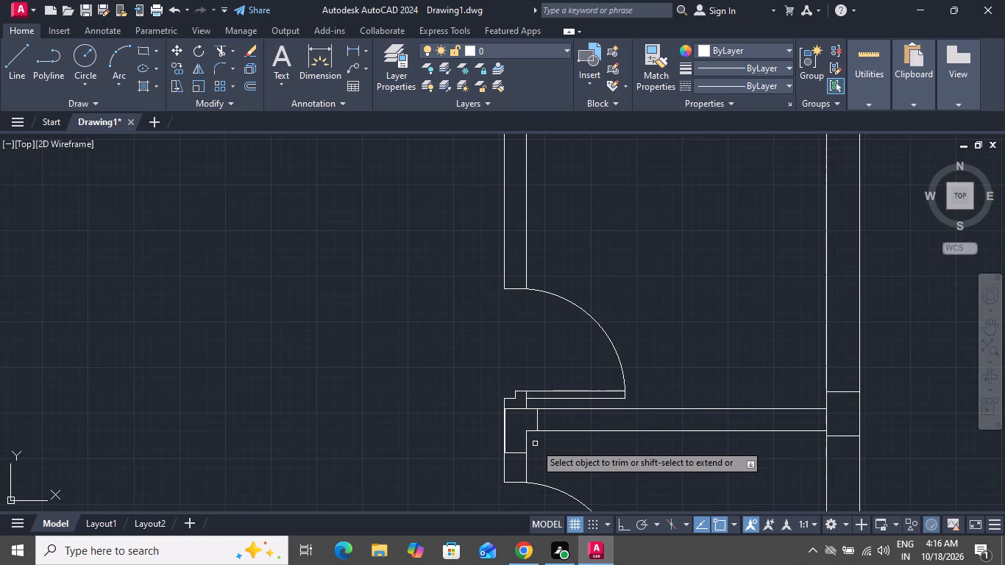
scroll(539, 440, down, 1)
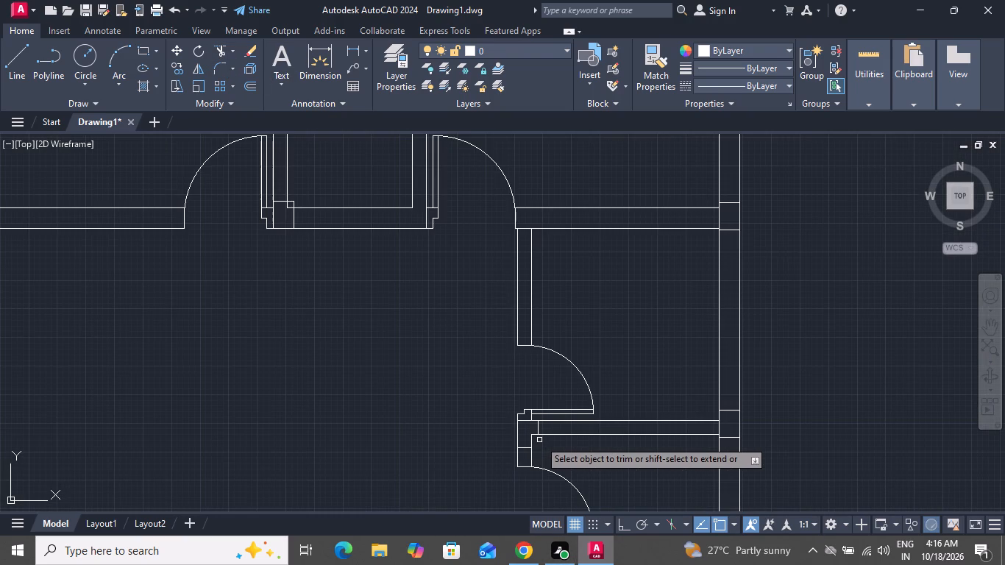
scroll(541, 447, down, 2)
scroll(447, 368, up, 4)
click(423, 314)
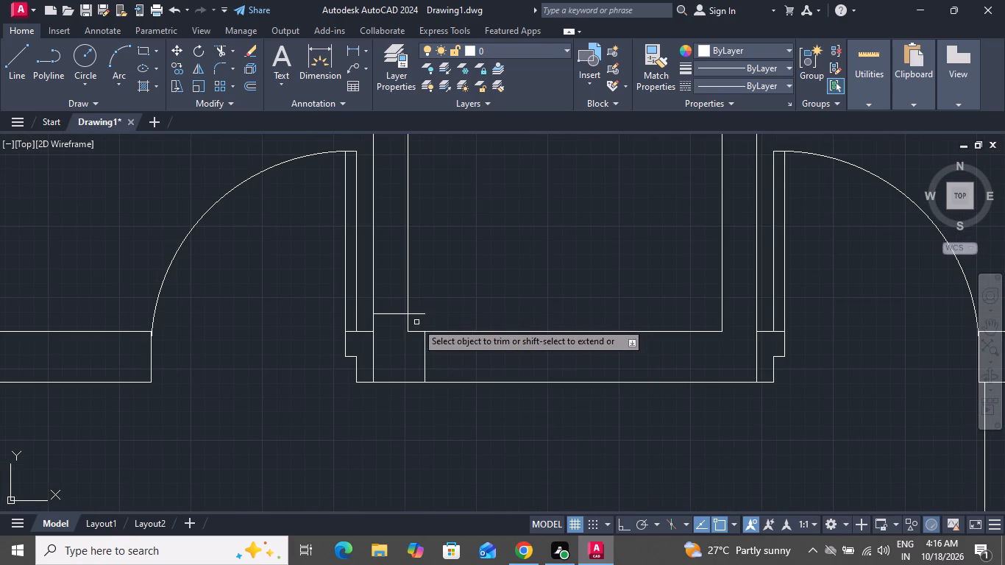
click(418, 314)
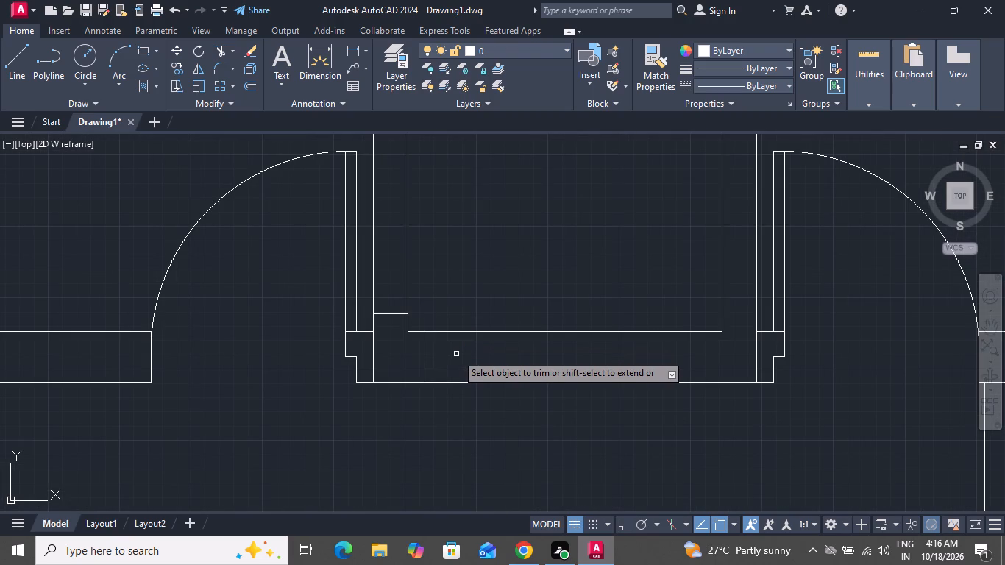
Trim the wall line crossing the junction where the vertical wall meets the lower small room's bottom wall.
scroll(458, 355, up, 1)
scroll(458, 355, down, 6)
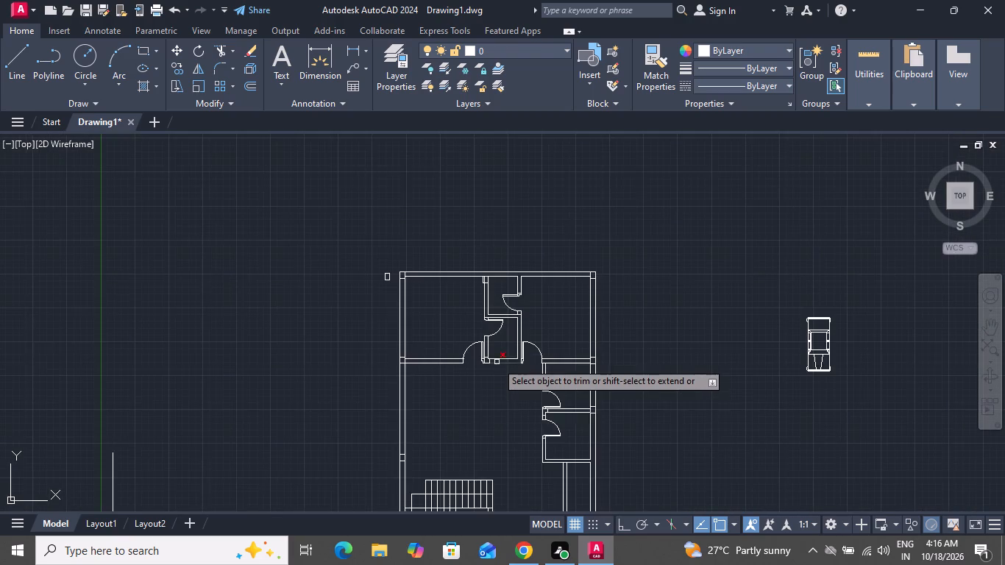
scroll(559, 420, down, 2)
scroll(558, 465, up, 5)
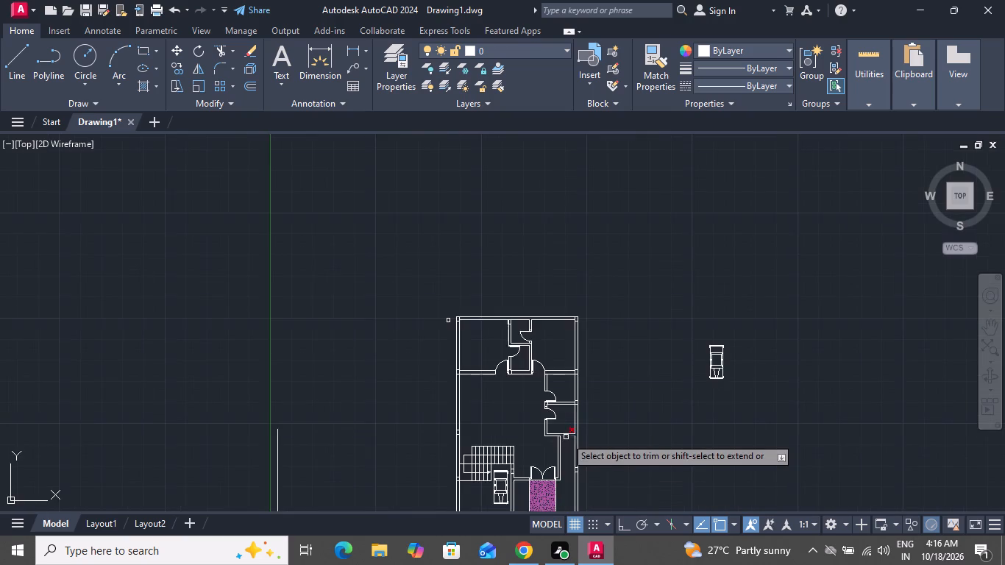
scroll(561, 429, up, 3)
scroll(499, 347, up, 2)
scroll(498, 346, down, 1)
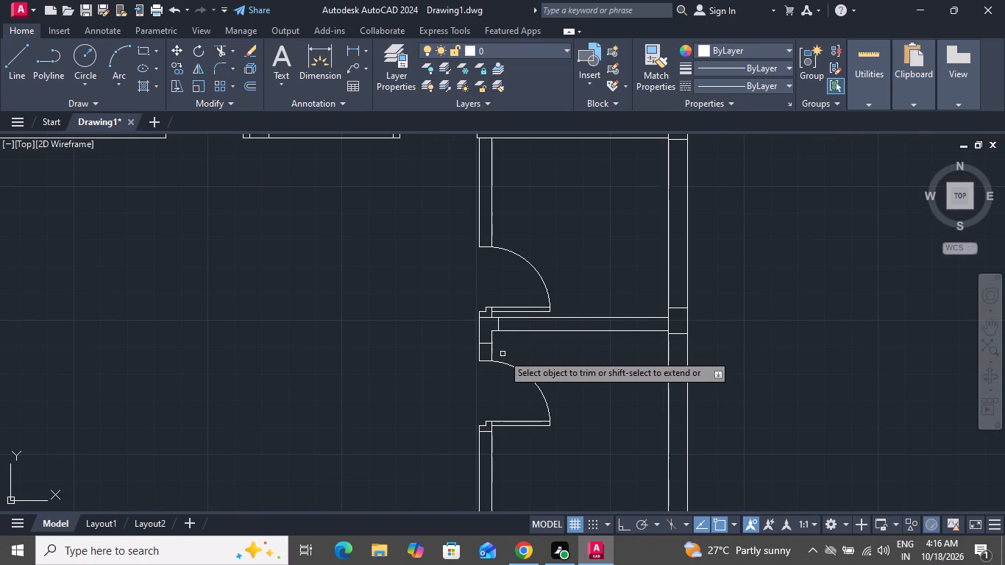
scroll(502, 352, up, 1)
scroll(502, 352, down, 1)
scroll(502, 352, up, 1)
scroll(505, 353, down, 3)
scroll(505, 353, up, 1)
scroll(505, 353, down, 1)
scroll(536, 440, down, 4)
scroll(536, 448, up, 3)
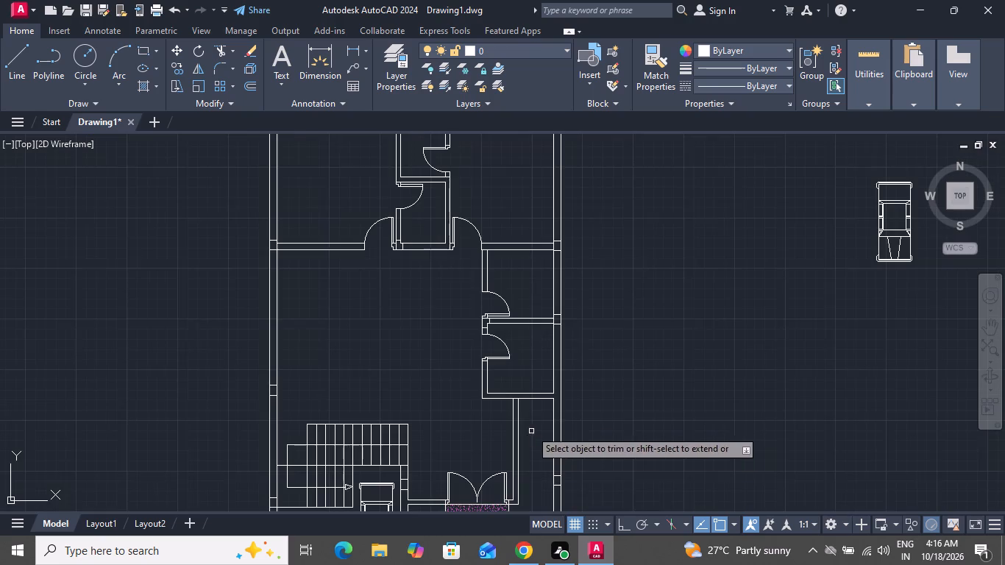
scroll(525, 416, up, 2)
scroll(523, 408, down, 1)
scroll(516, 404, up, 4)
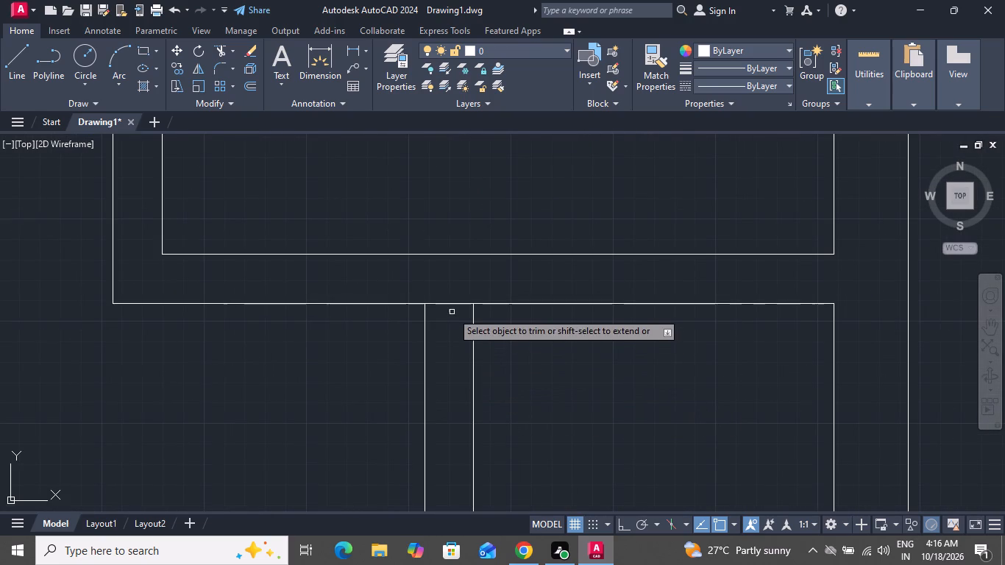
click(452, 312)
click(452, 299)
scroll(482, 299, down, 5)
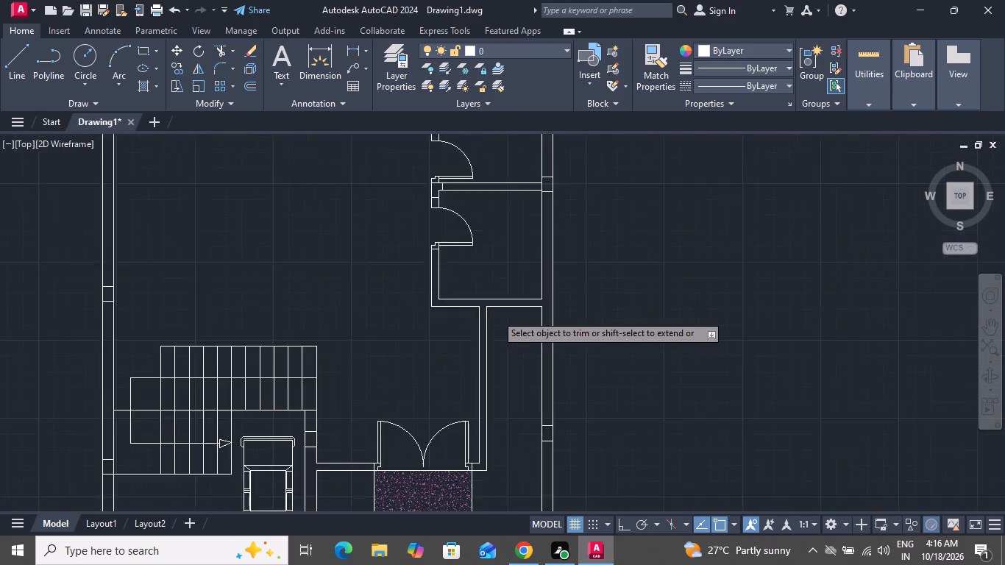
scroll(499, 313, down, 2)
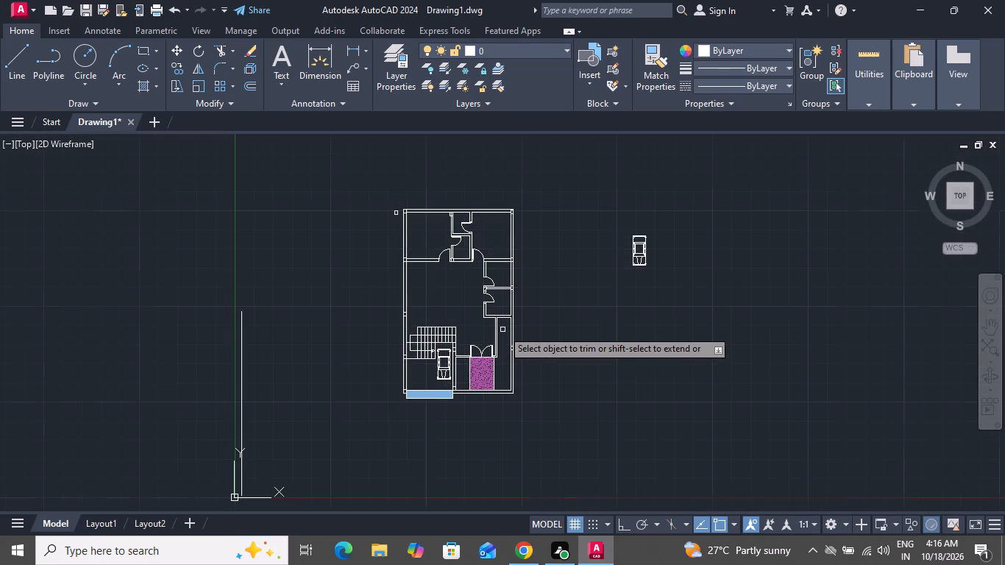
key(Escape)
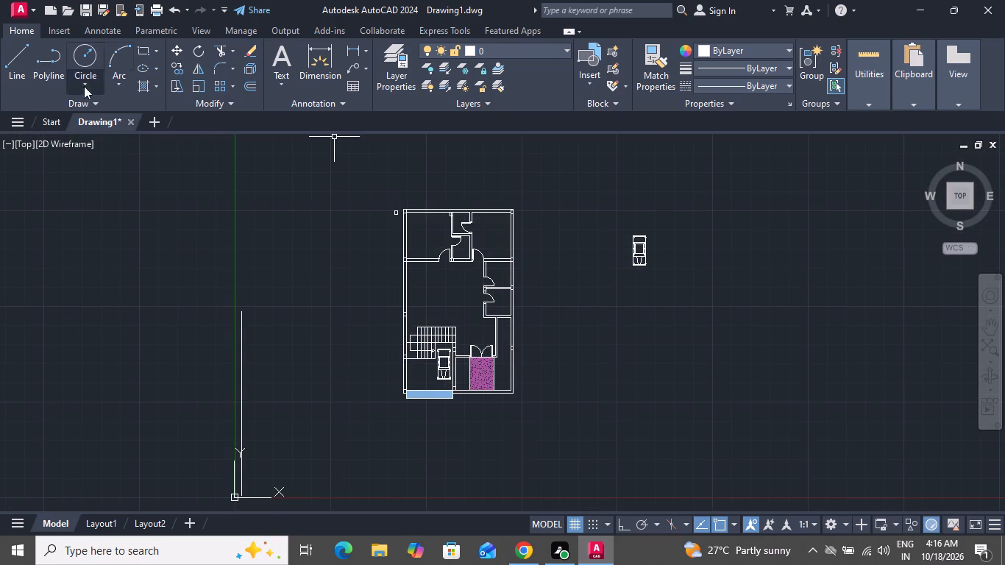
Start a hatch with the SOLID pattern and fill the column at the floor plan's upper-left corner.
click(142, 85)
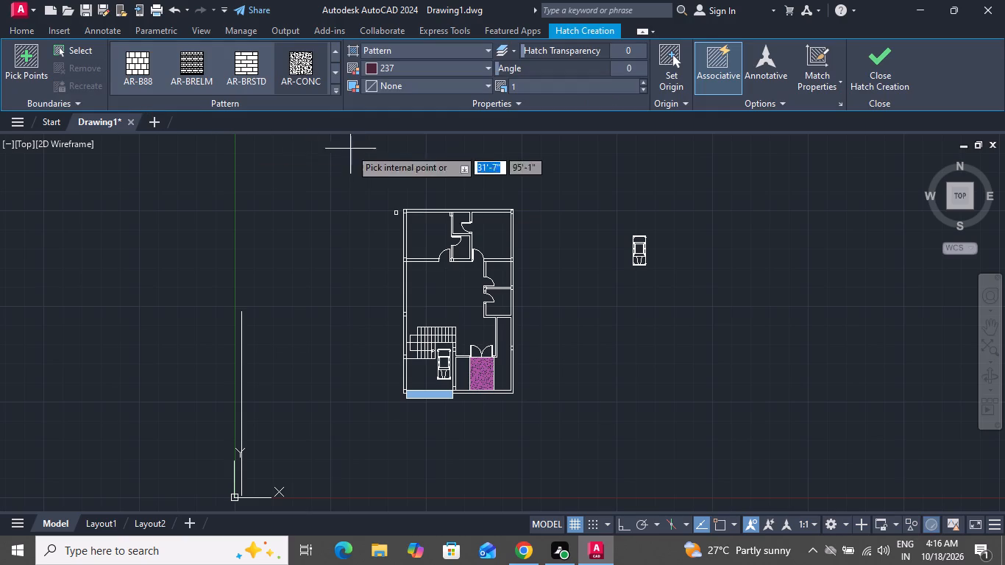
scroll(363, 206, up, 3)
scroll(507, 237, up, 2)
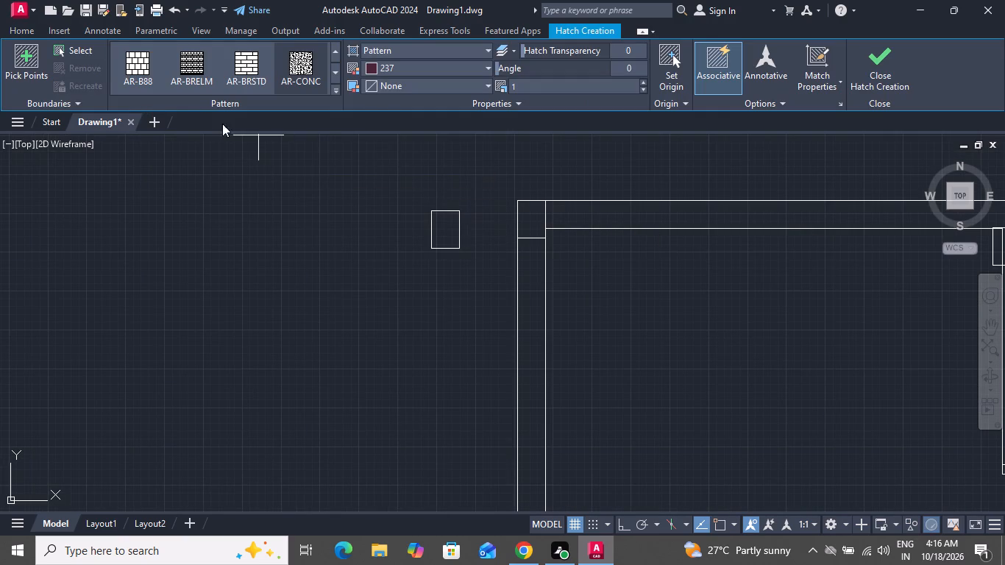
scroll(203, 105, up, 5)
scroll(208, 90, down, 1)
scroll(208, 90, up, 3)
scroll(208, 88, down, 1)
scroll(208, 88, up, 3)
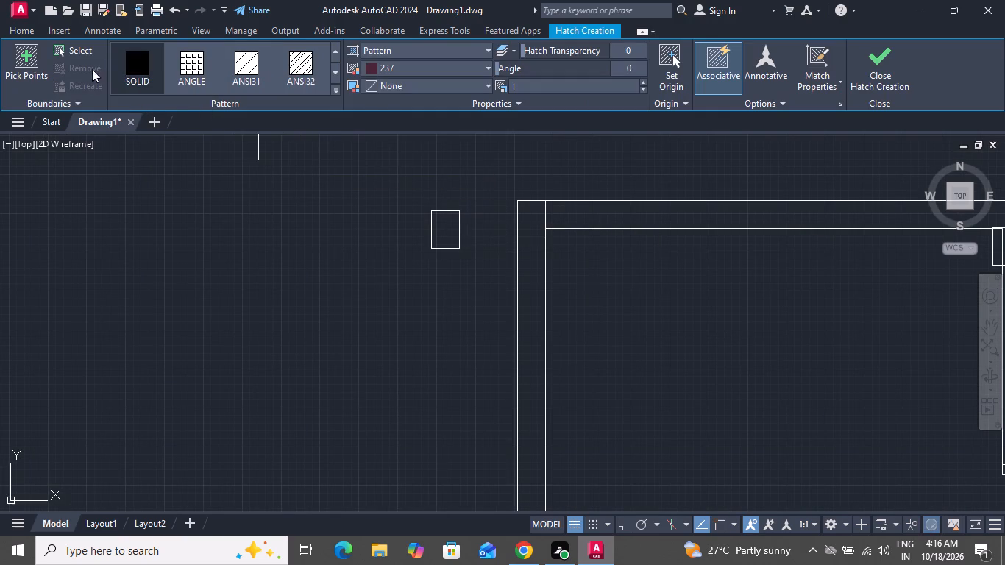
click(130, 63)
click(524, 210)
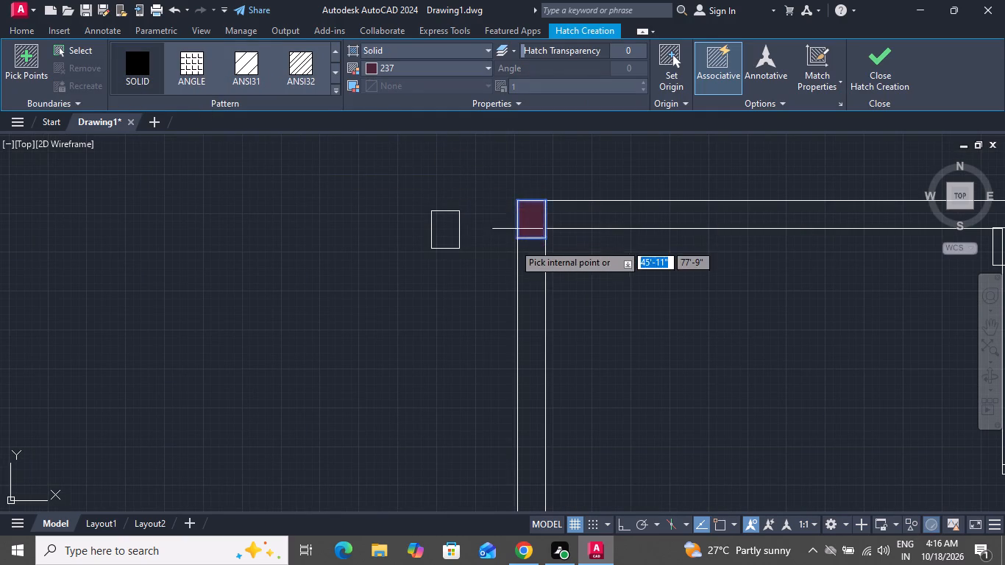
Add the plan's upper-right corner column and the right outer wall column at the bedroom's bottom wall to the solid hatch.
scroll(513, 248, down, 3)
scroll(471, 253, up, 1)
scroll(707, 243, up, 3)
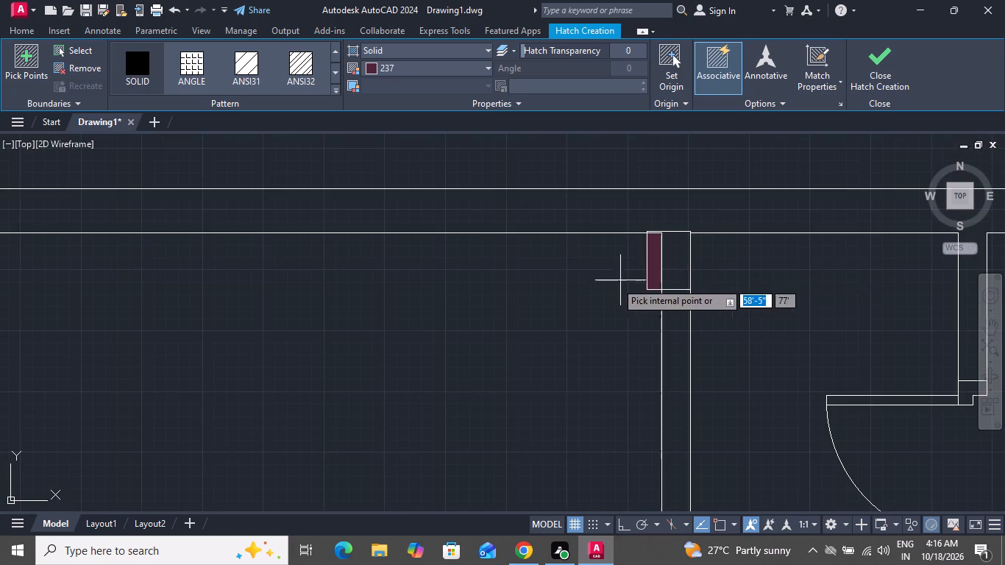
scroll(575, 291, down, 2)
scroll(519, 290, up, 1)
scroll(519, 290, down, 1)
scroll(763, 269, up, 1)
scroll(763, 271, down, 2)
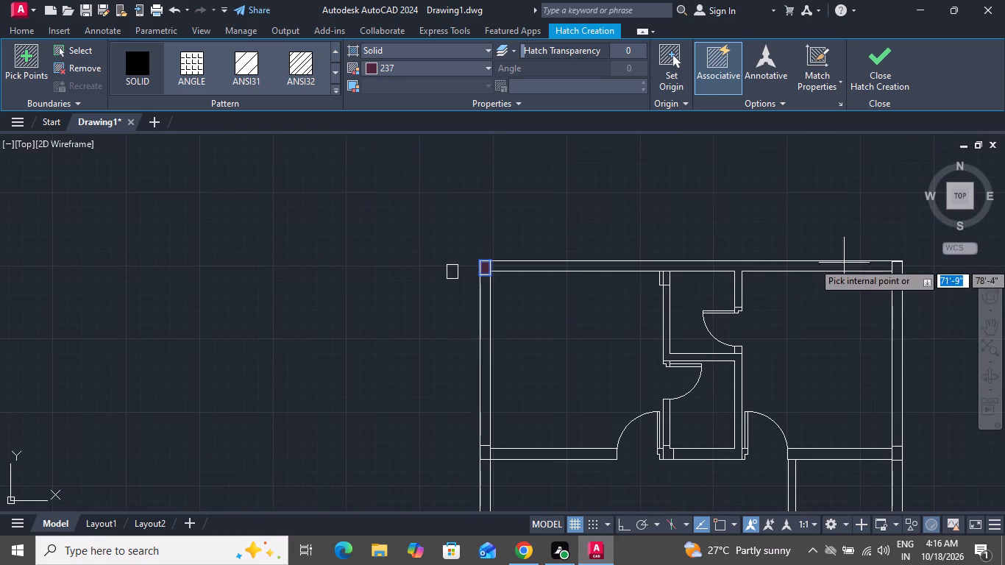
click(898, 266)
scroll(753, 203, down, 1)
scroll(753, 203, up, 1)
scroll(755, 205, down, 1)
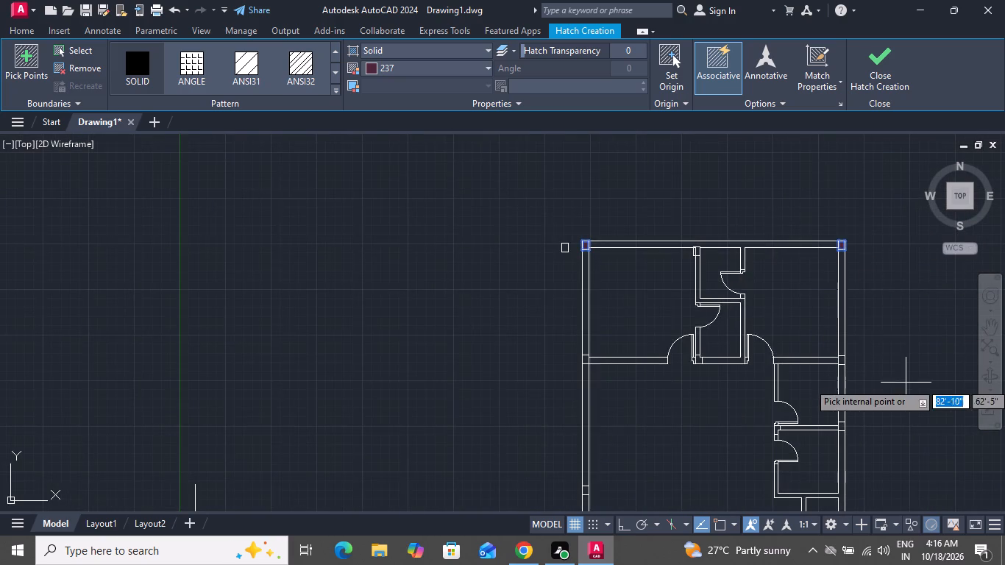
scroll(834, 363, up, 1)
scroll(834, 360, down, 1)
click(839, 358)
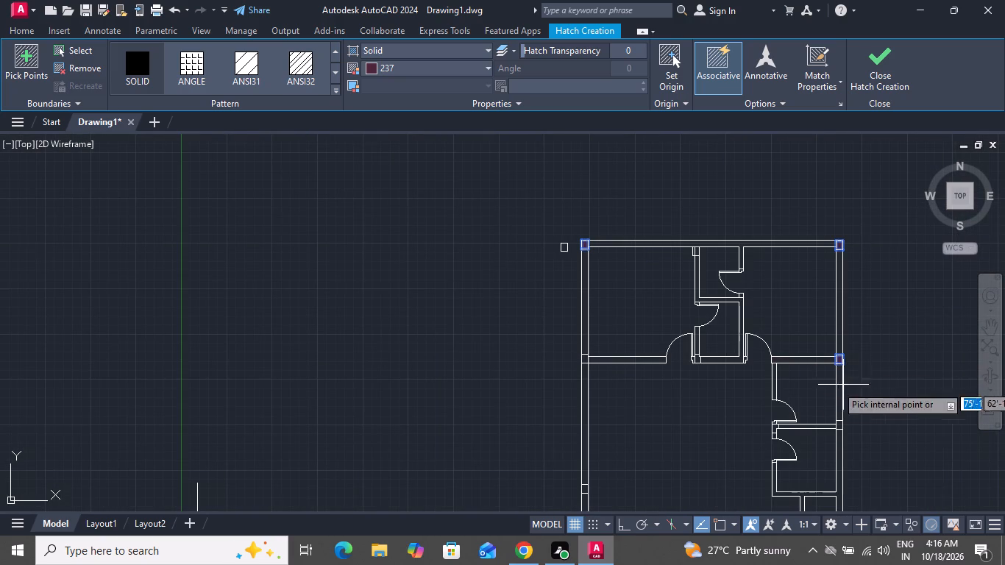
Fill the right outer wall columns at the partition between the two small rooms and beside the passage near the double door.
click(834, 425)
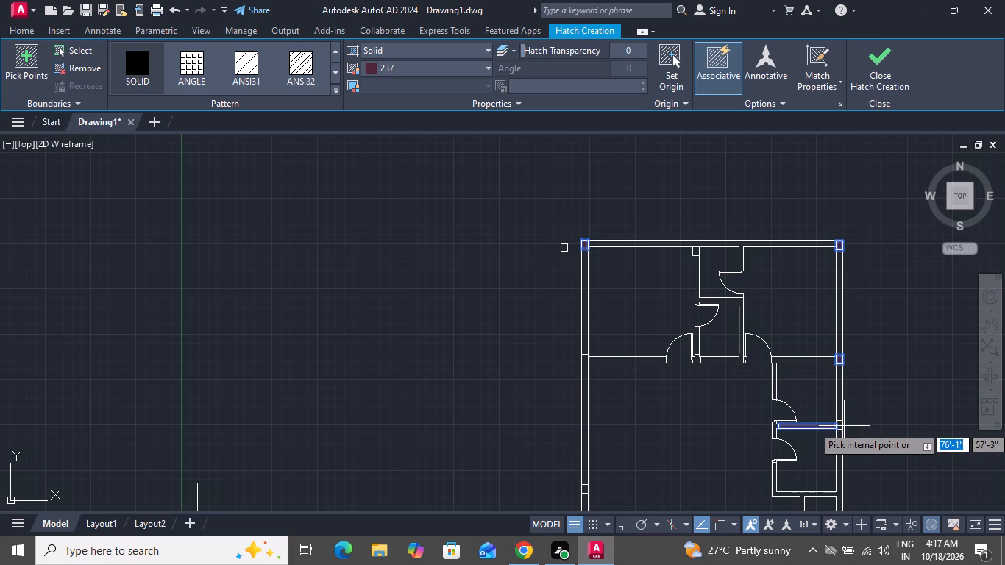
key(ctrl+z)
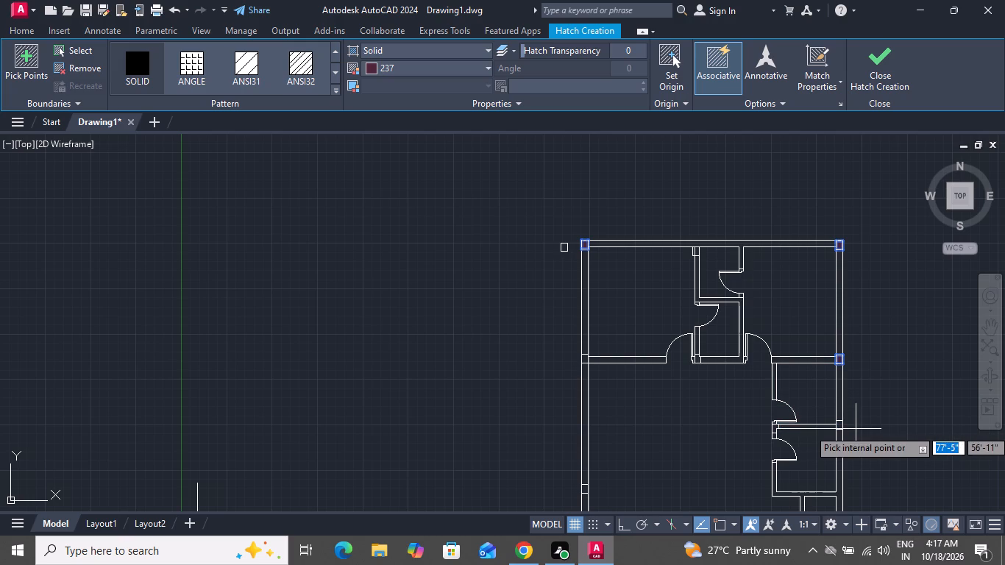
scroll(820, 430, up, 5)
click(842, 404)
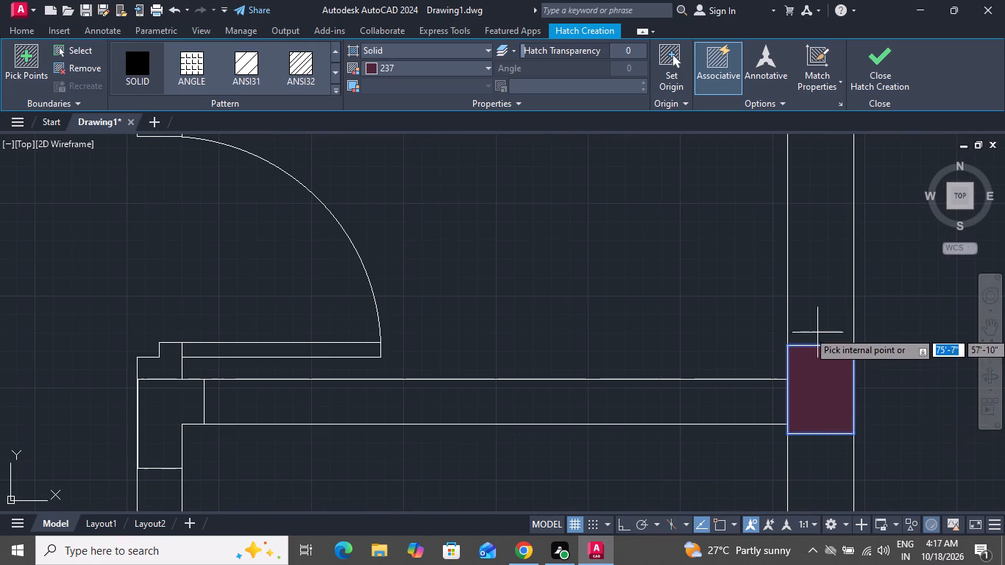
scroll(814, 326, down, 7)
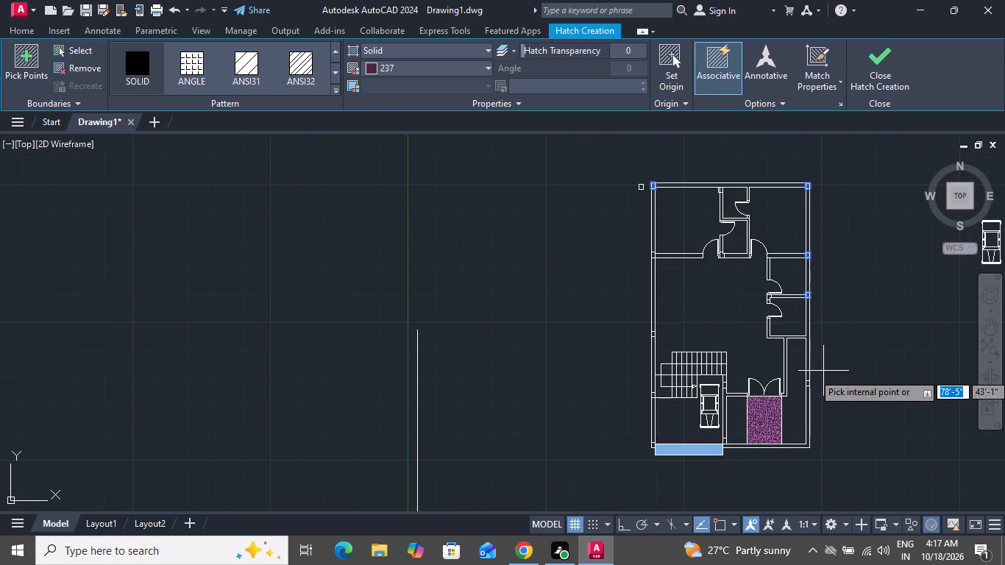
scroll(820, 397, up, 3)
click(755, 348)
Fill the four columns around the car parking area, two on its inner wall and two on the left outer wall.
scroll(787, 285, down, 3)
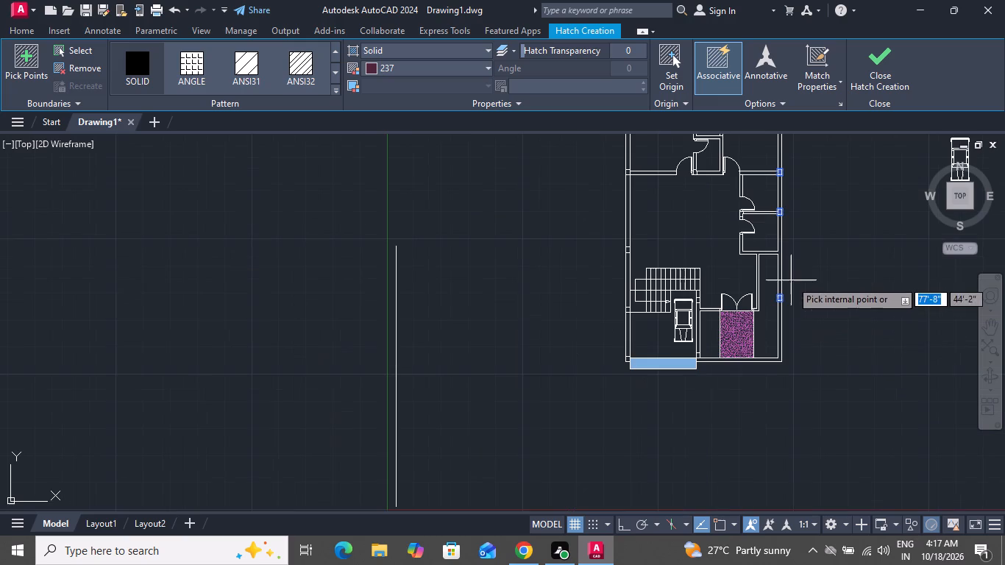
scroll(693, 365, up, 6)
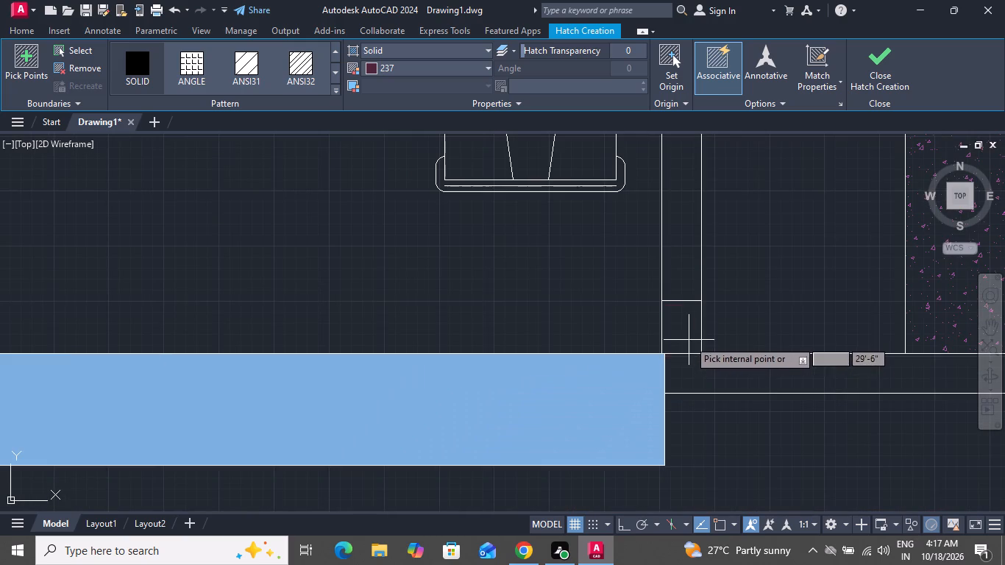
click(689, 339)
scroll(703, 385, down, 2)
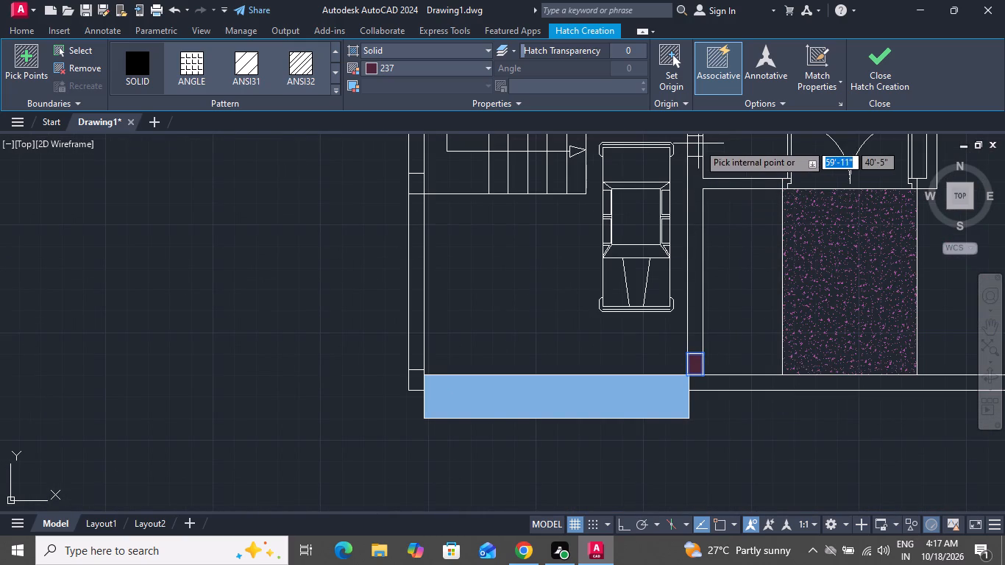
click(698, 143)
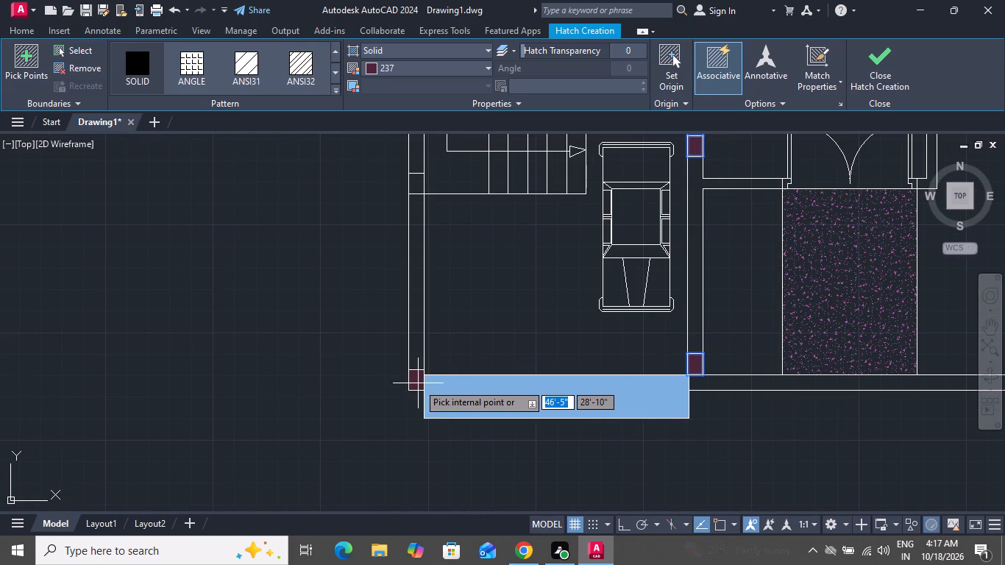
click(418, 384)
click(413, 183)
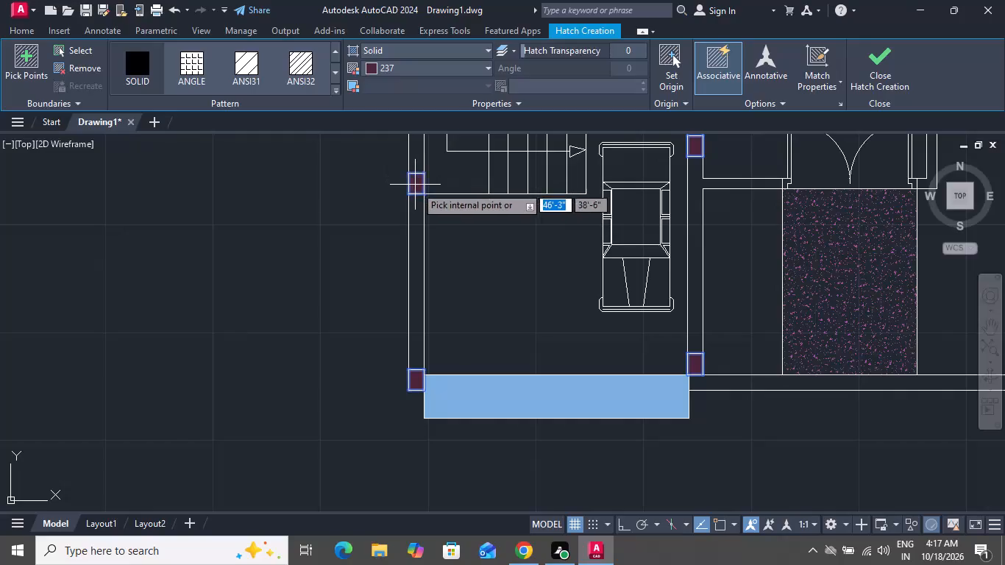
Fill the left outer wall column at the bedroom's bottom wall, the central small room's lower-left column, and the column between the two small right-hand rooms' doors.
scroll(441, 291, down, 4)
scroll(435, 194, up, 1)
scroll(435, 194, down, 1)
scroll(435, 194, up, 4)
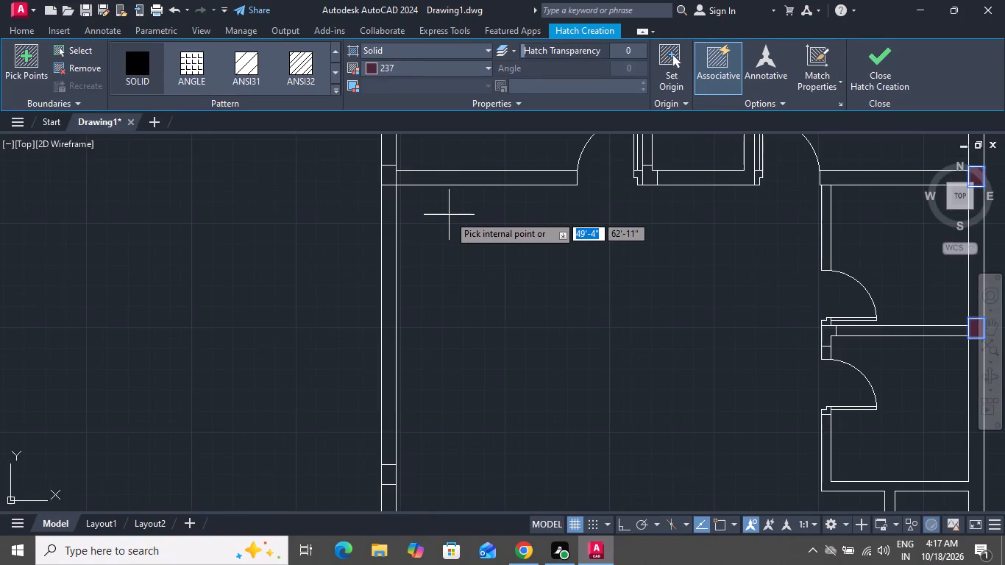
click(387, 177)
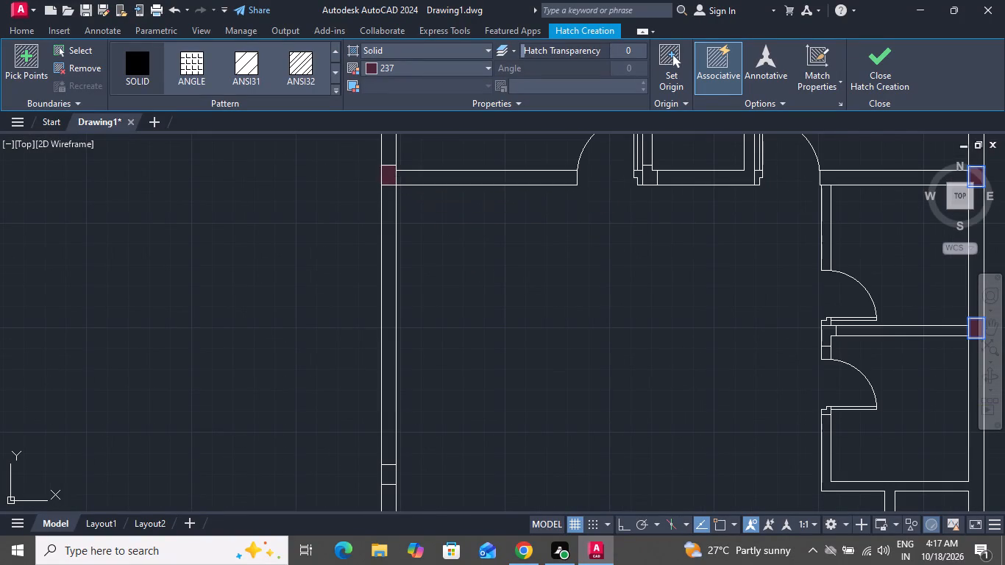
click(646, 174)
scroll(642, 242, down, 1)
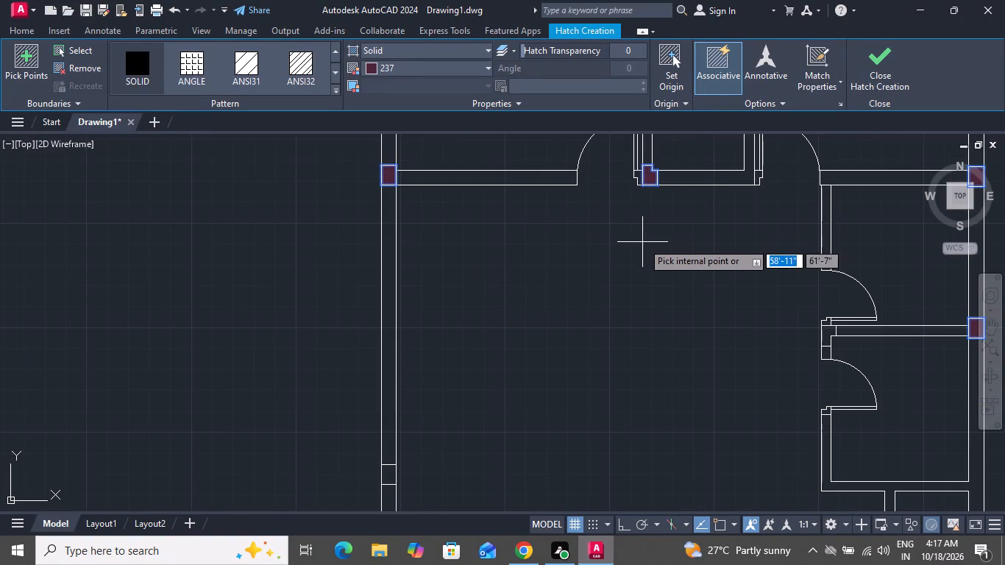
scroll(663, 260, down, 1)
scroll(695, 285, up, 4)
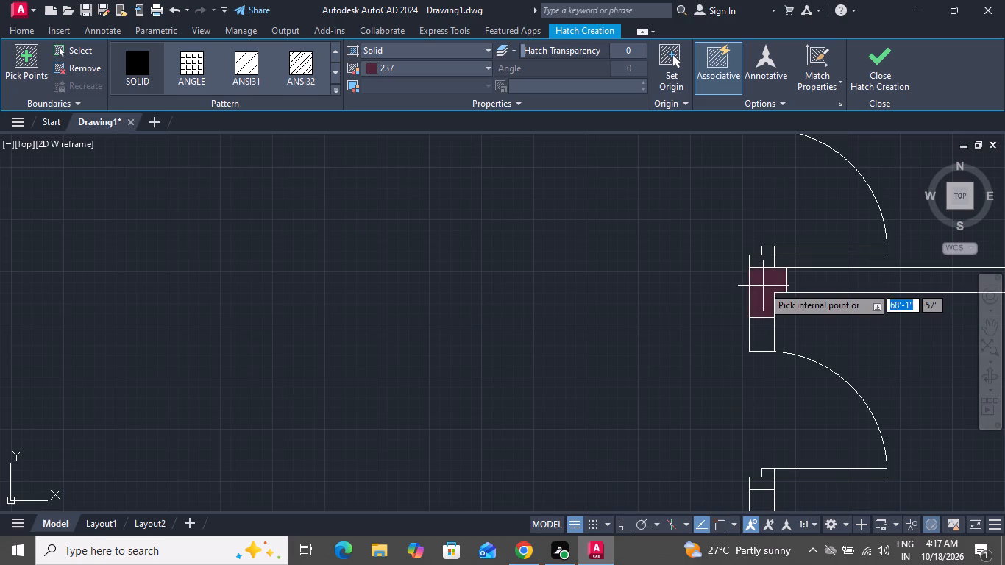
click(763, 288)
scroll(651, 352, down, 4)
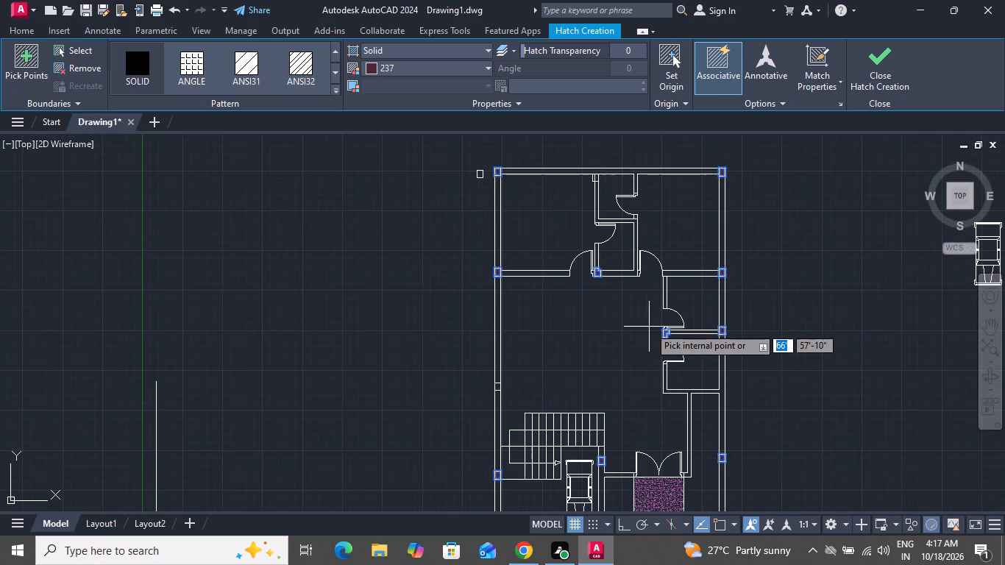
Set the column hatch colour to Red and finish the hatch.
click(423, 72)
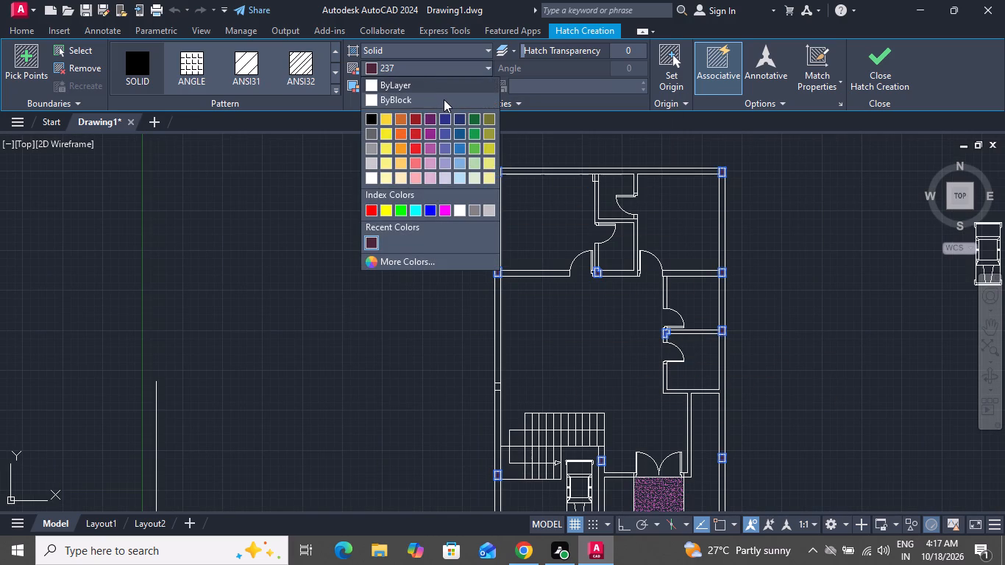
click(371, 212)
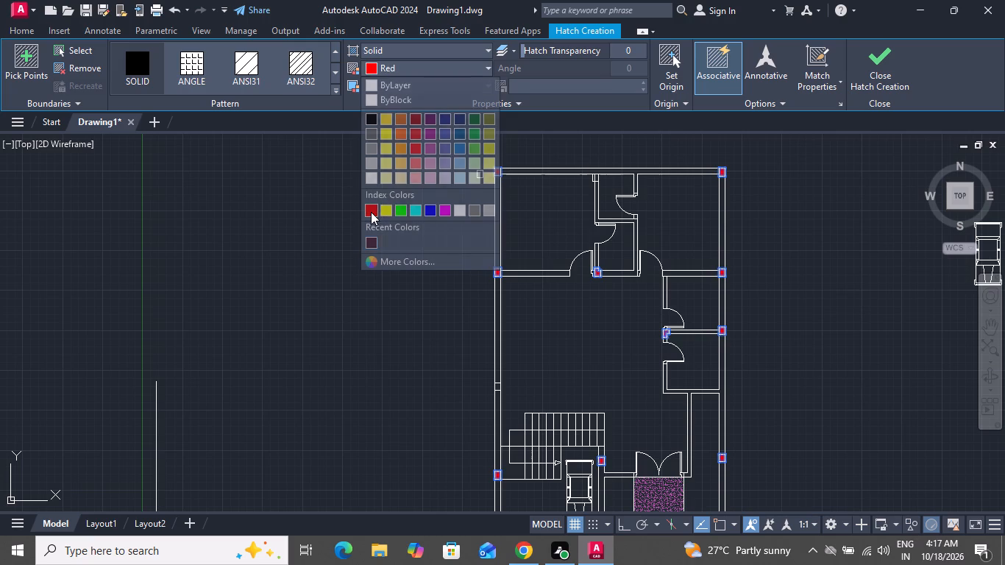
key(Escape)
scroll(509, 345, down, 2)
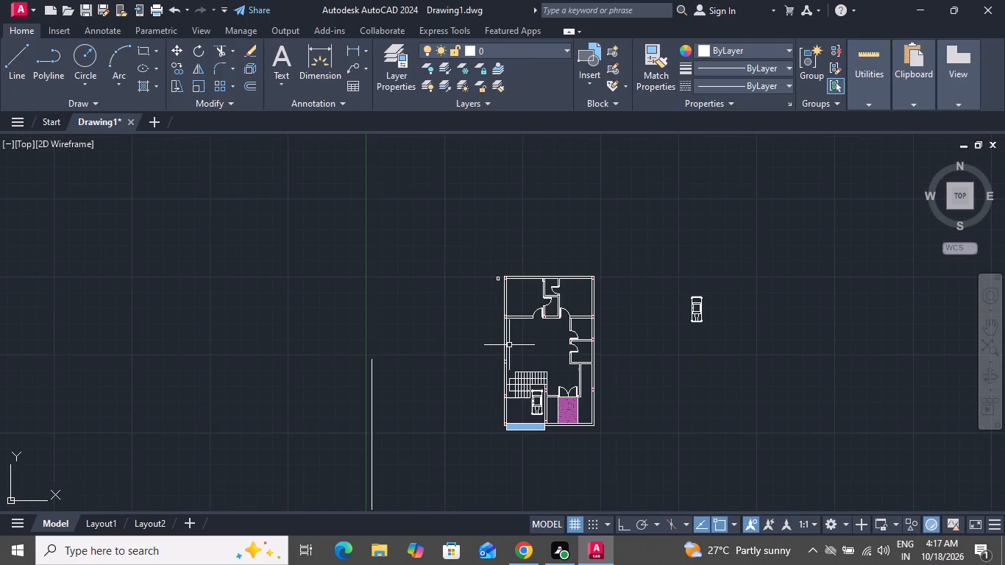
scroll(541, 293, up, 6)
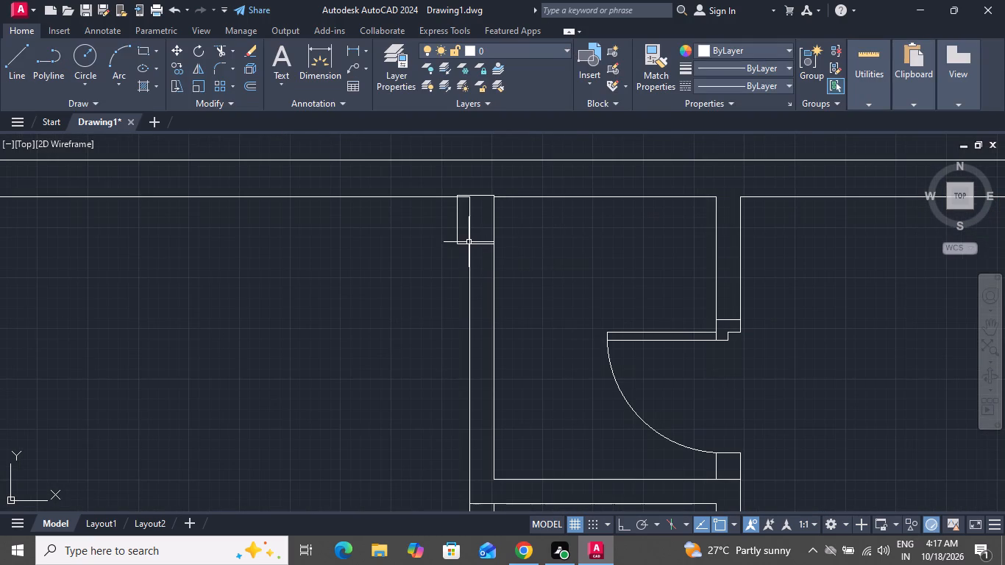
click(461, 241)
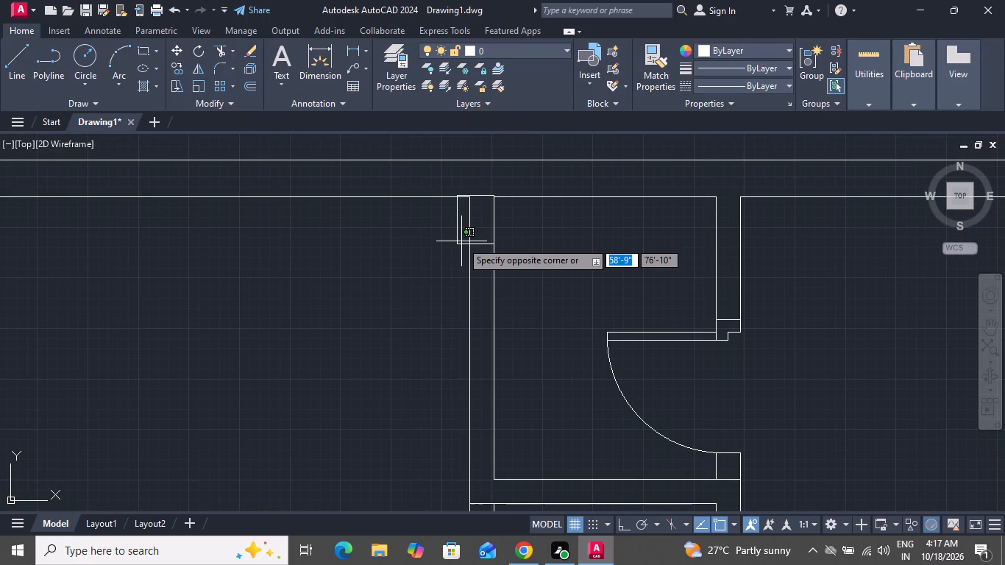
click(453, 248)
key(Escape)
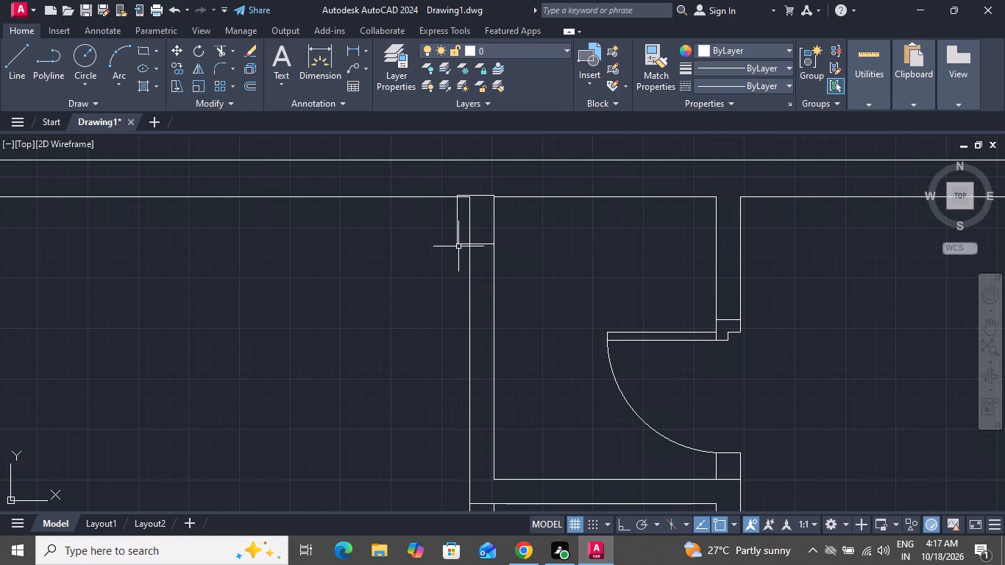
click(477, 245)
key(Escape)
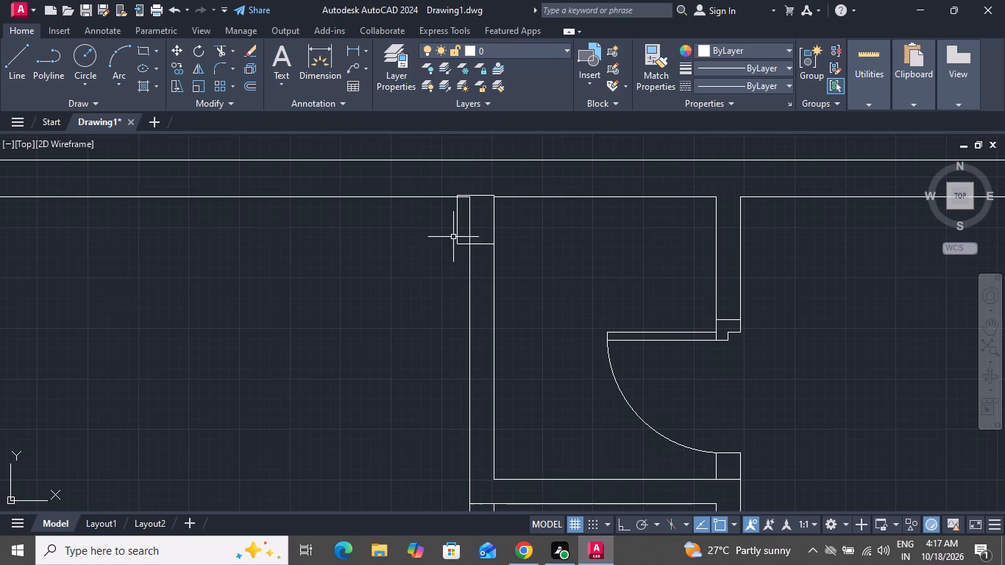
Erase the left, bottom and top outline lines of the unfilled column where the upper small room's left wall meets the top wall.
click(458, 234)
key(Delete)
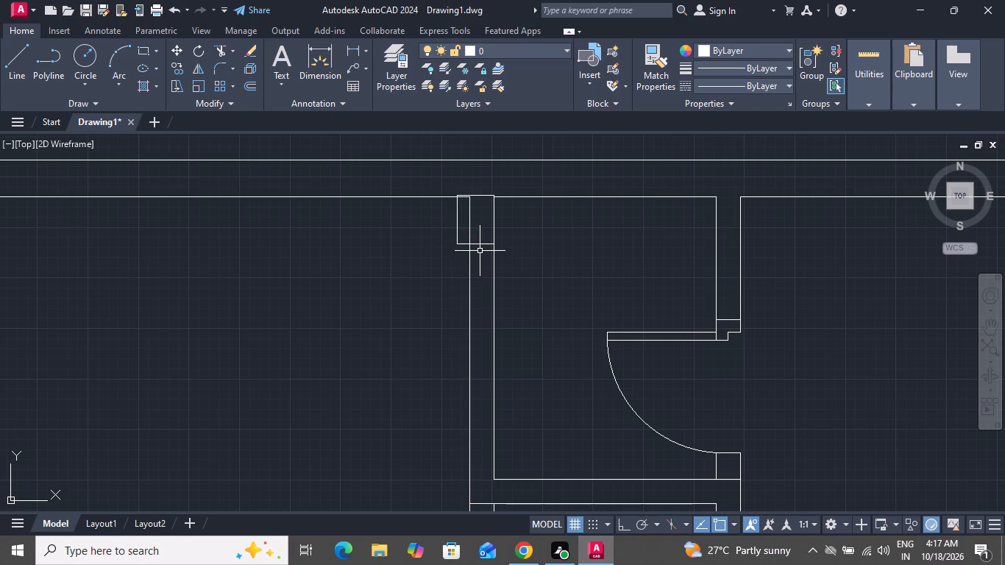
click(483, 246)
key(Delete)
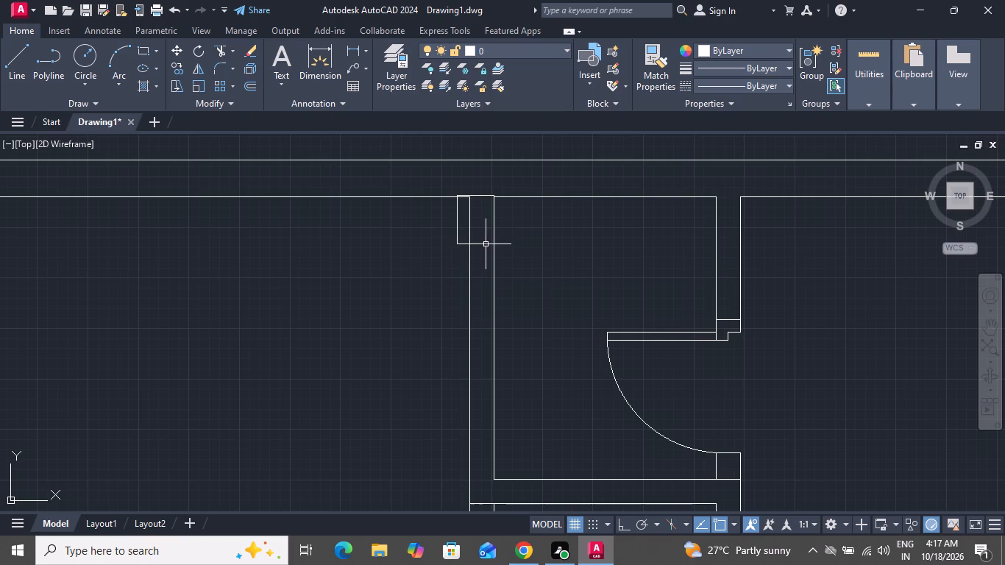
click(485, 244)
key(Delete)
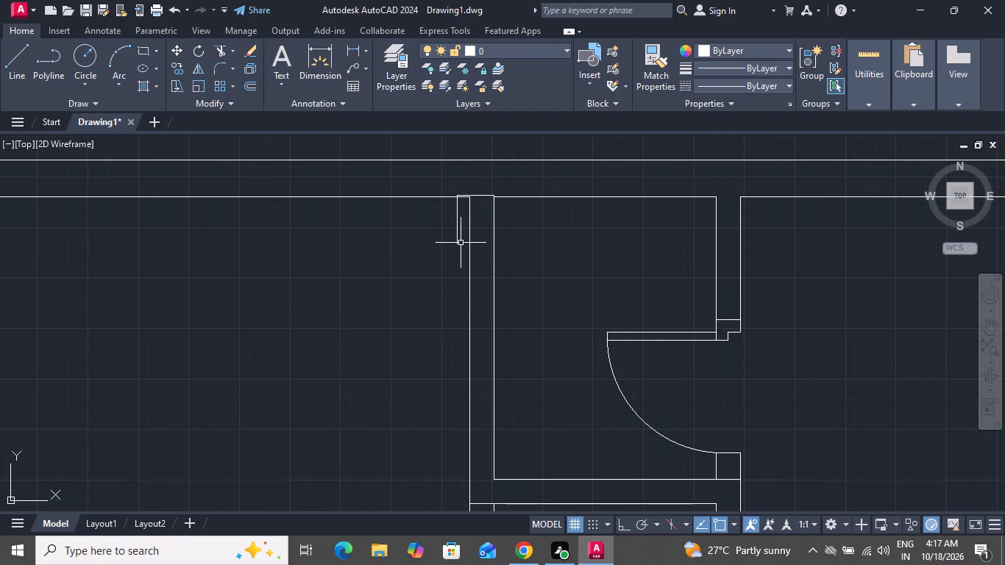
click(458, 244)
key(Delete)
click(477, 193)
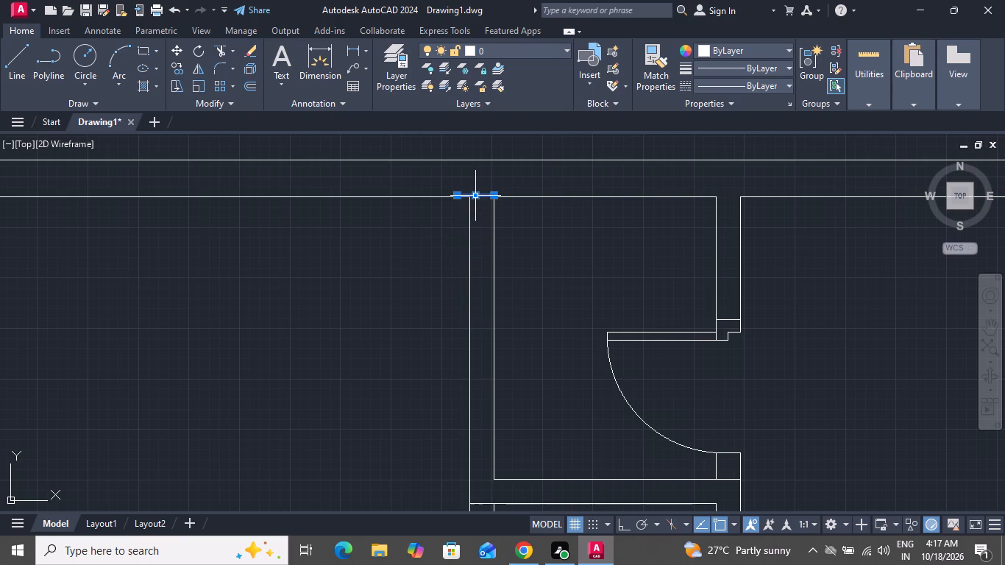
key(Delete)
click(489, 197)
key(Delete)
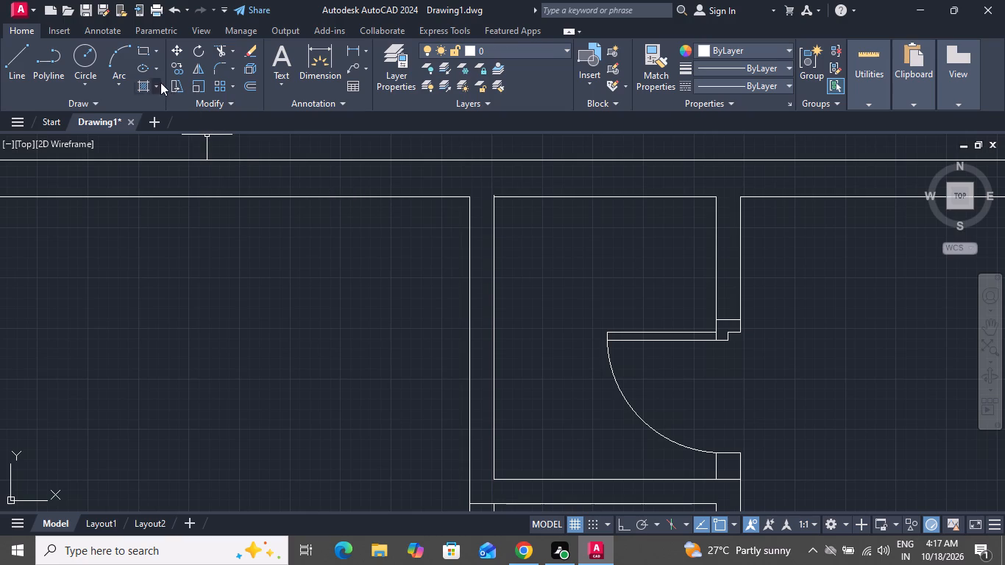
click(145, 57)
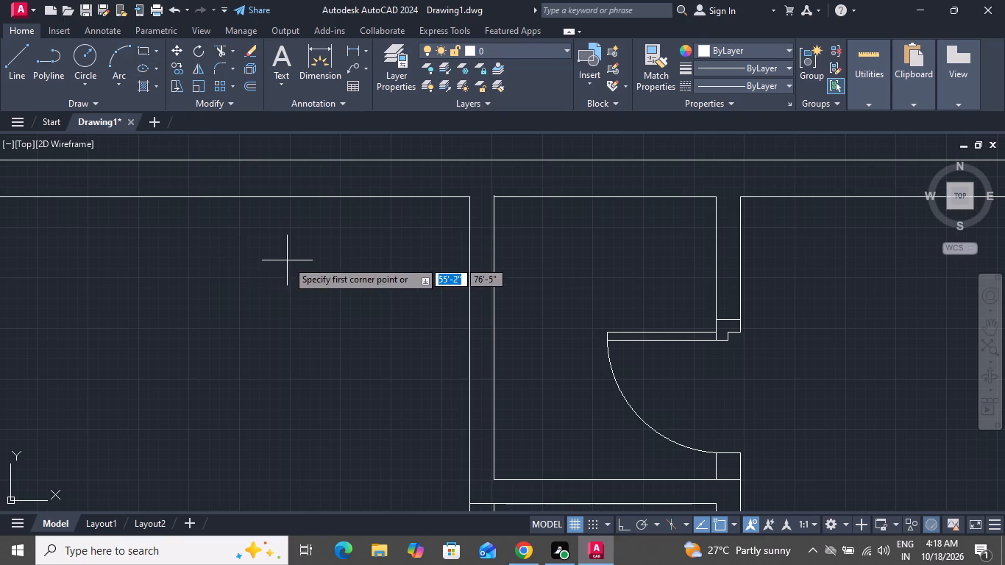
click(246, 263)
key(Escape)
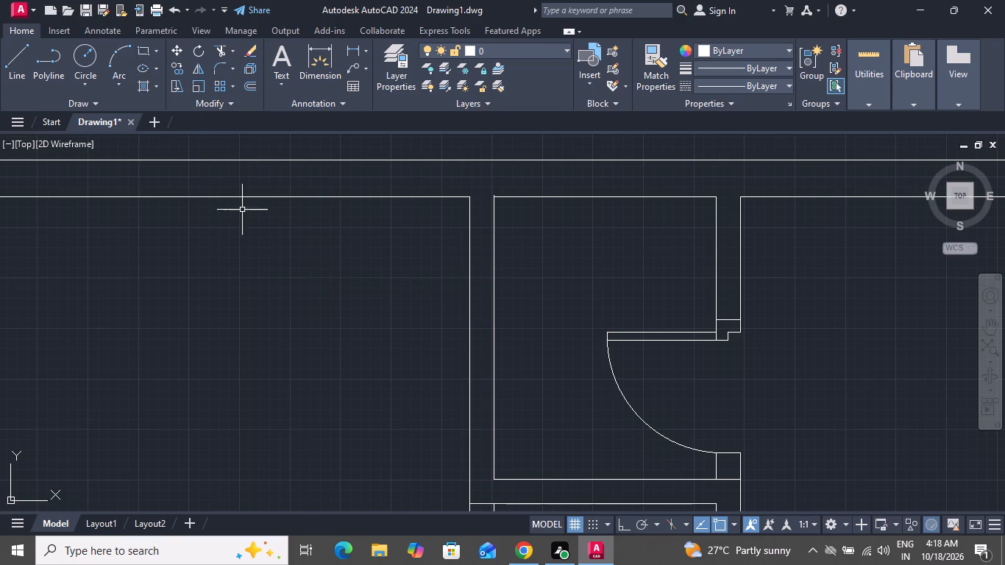
Start a column outline in the upper-left room with a 6" top edge and a 12" right side, with Ortho on.
click(28, 60)
click(193, 246)
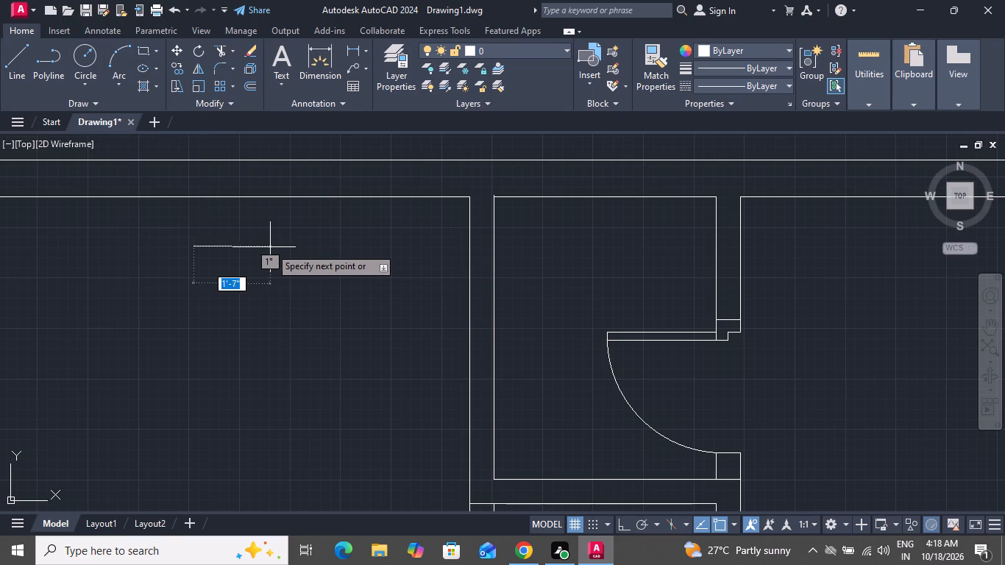
key(6)
key(shift+quotedbl)
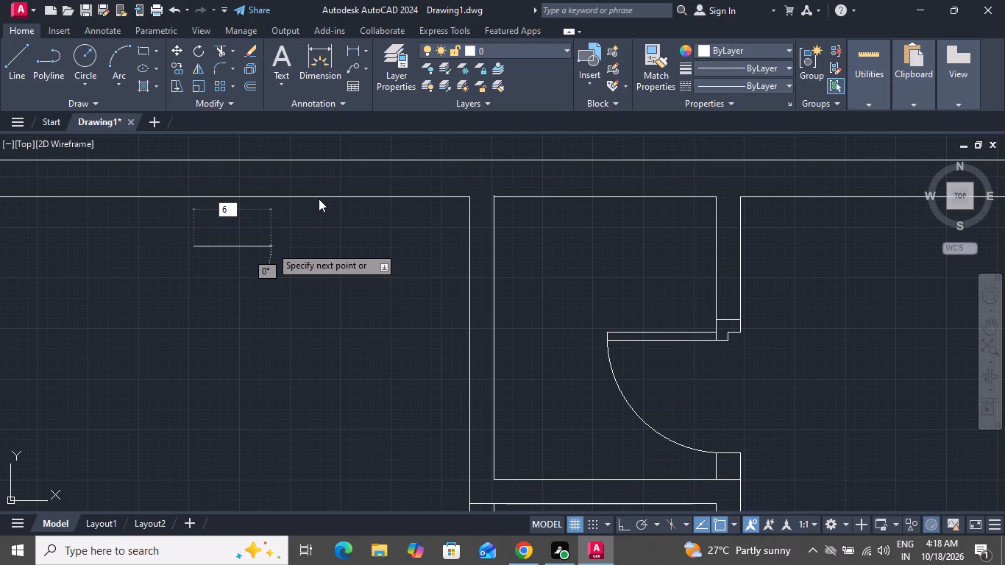
key(Return)
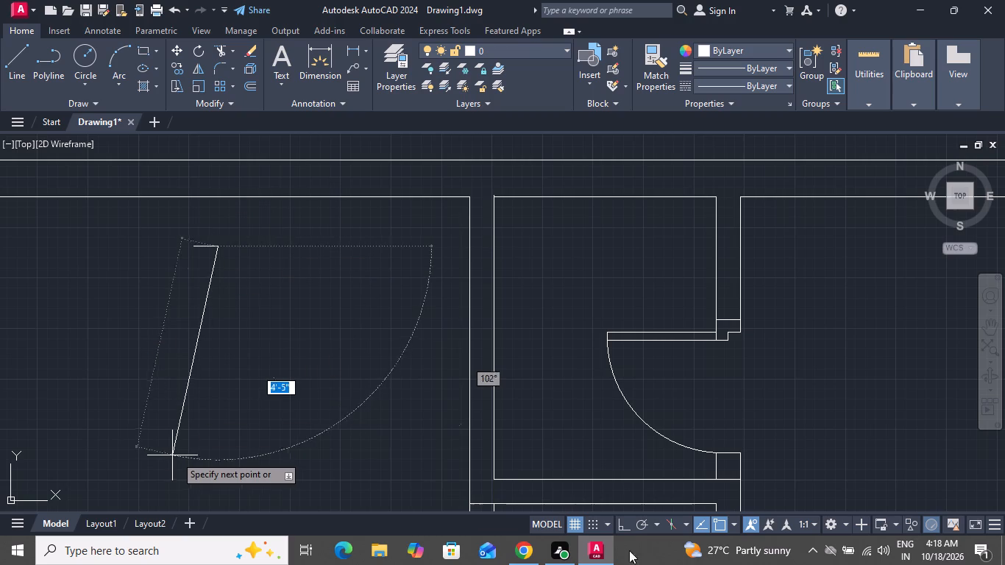
click(626, 524)
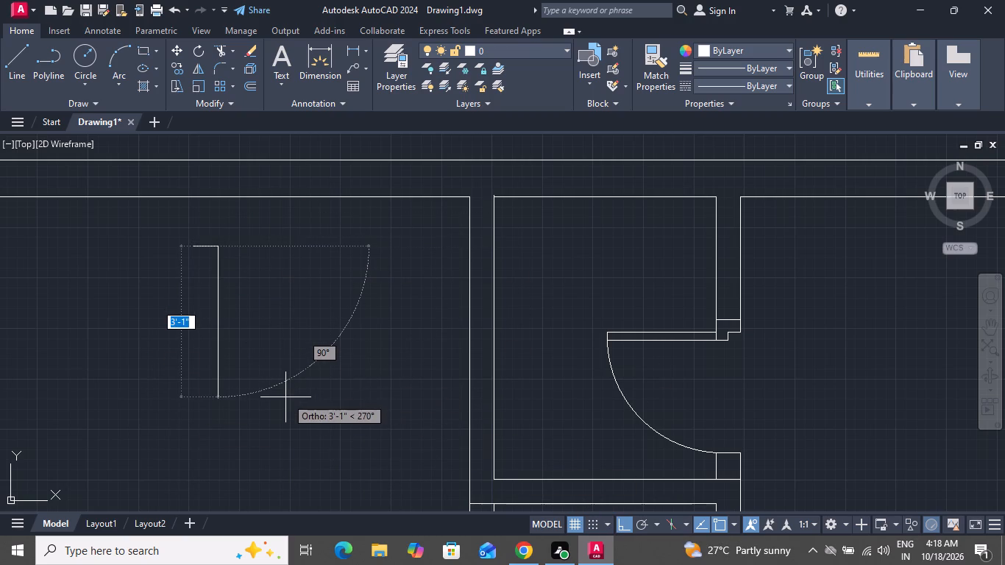
text(12)
key(shift+quotedbl)
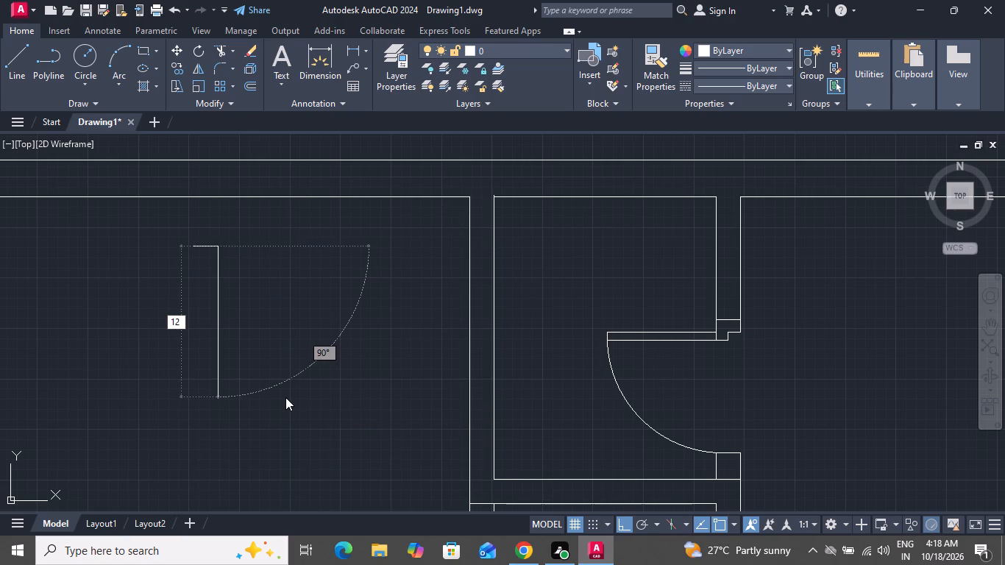
key(Return)
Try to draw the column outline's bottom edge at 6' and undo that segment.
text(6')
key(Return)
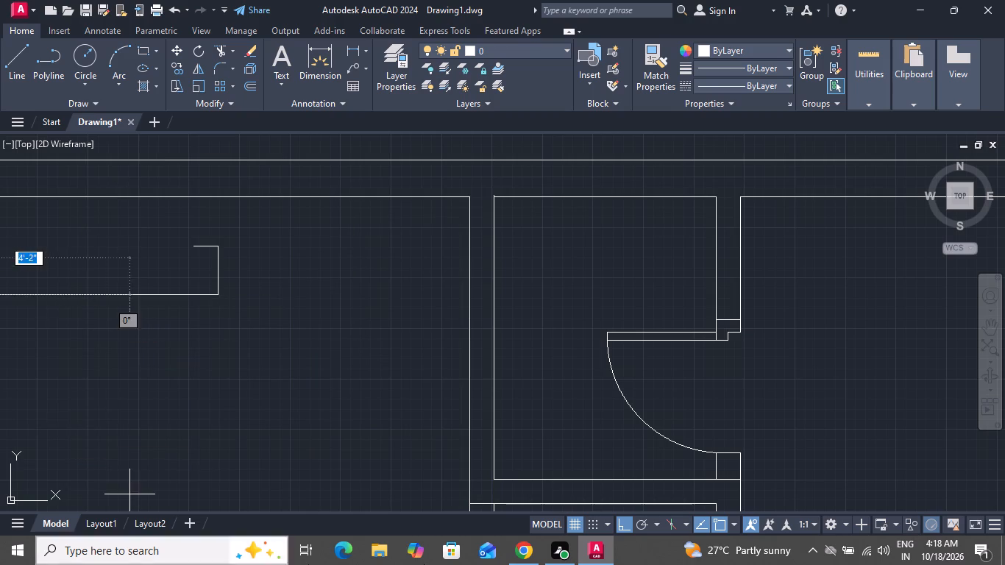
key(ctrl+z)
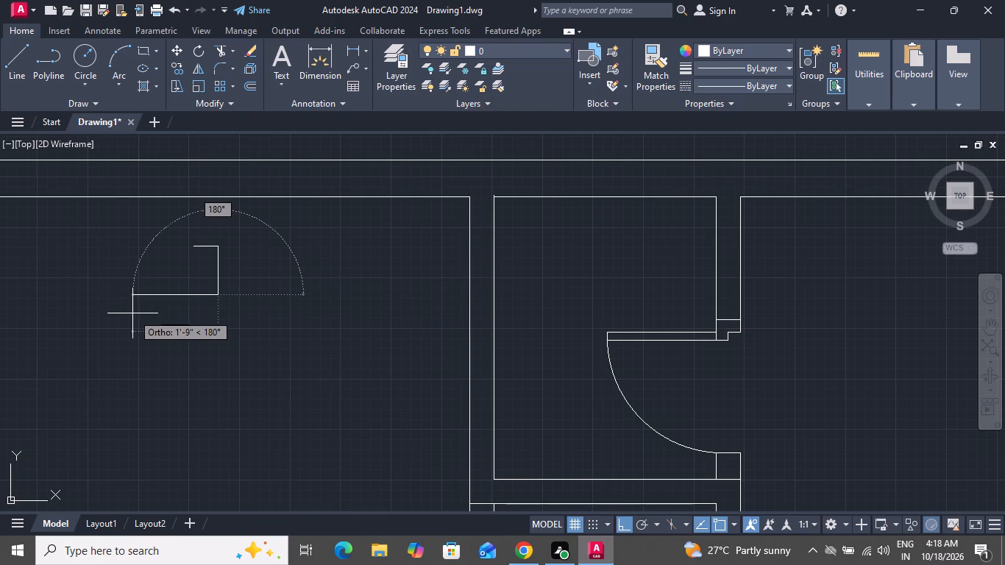
Complete the column outline with a 6" bottom edge and a 12" left side, and finish the drawing command.
text(6")
key(space)
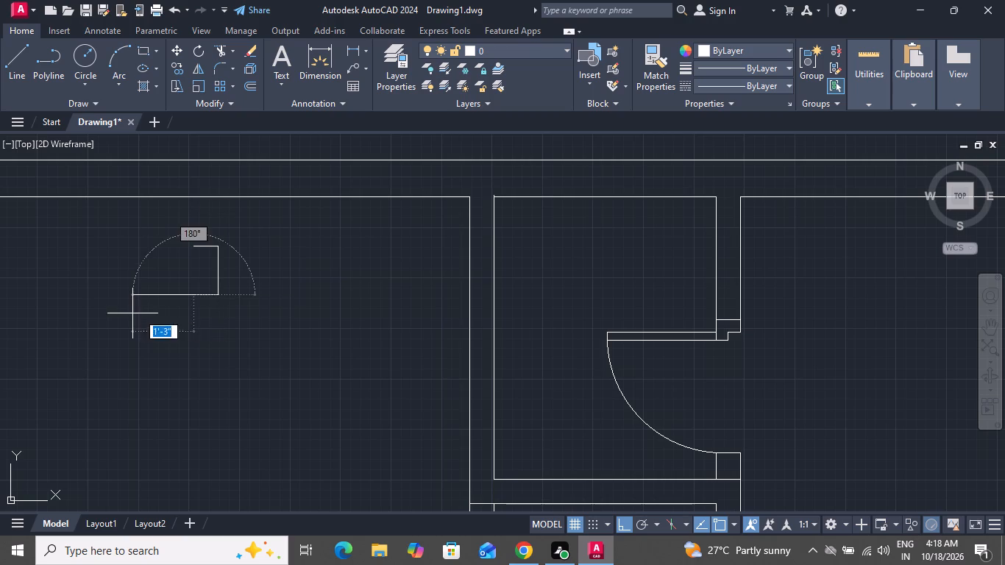
text(12)
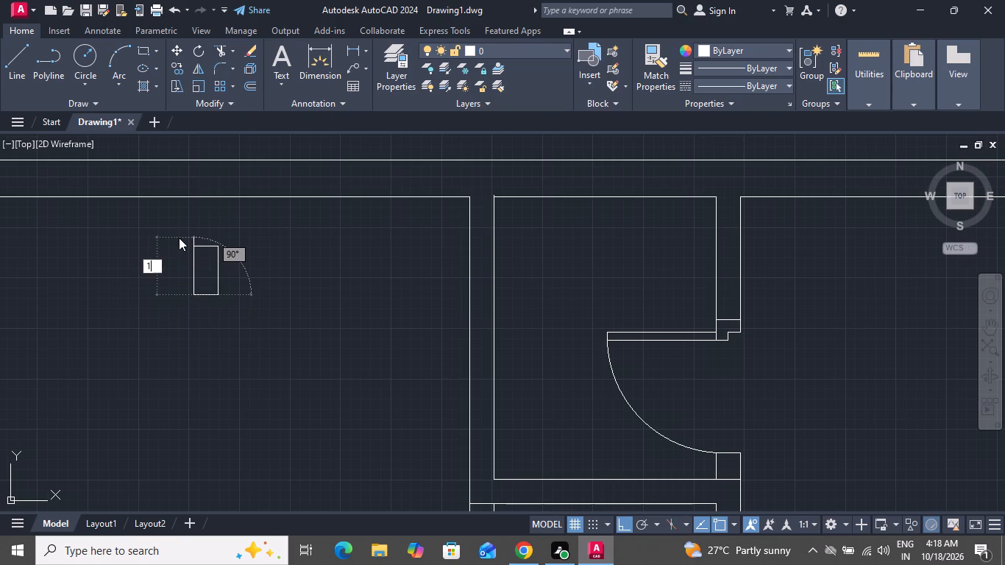
key(shift+quotedbl)
key(Return)
right_click(179, 238)
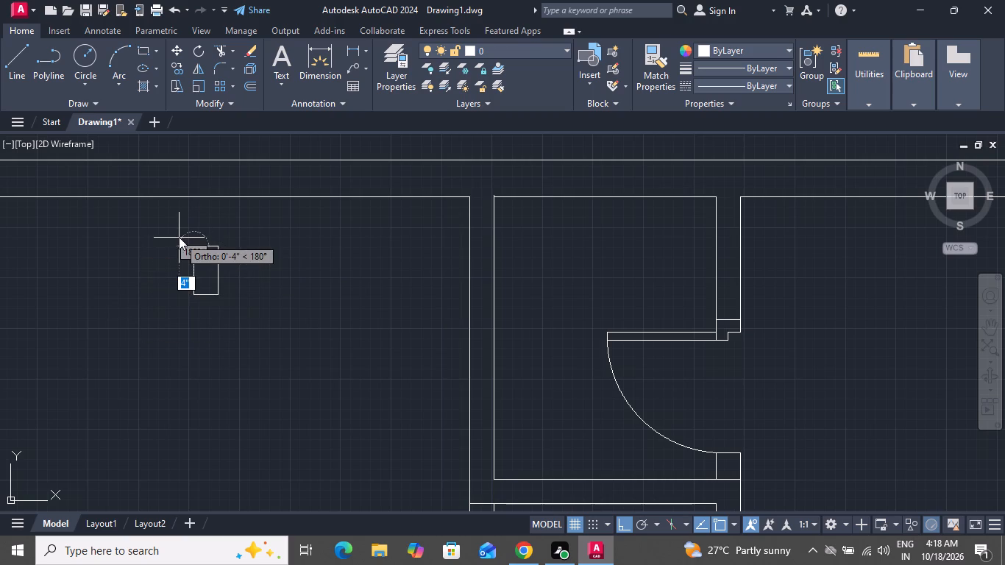
click(193, 261)
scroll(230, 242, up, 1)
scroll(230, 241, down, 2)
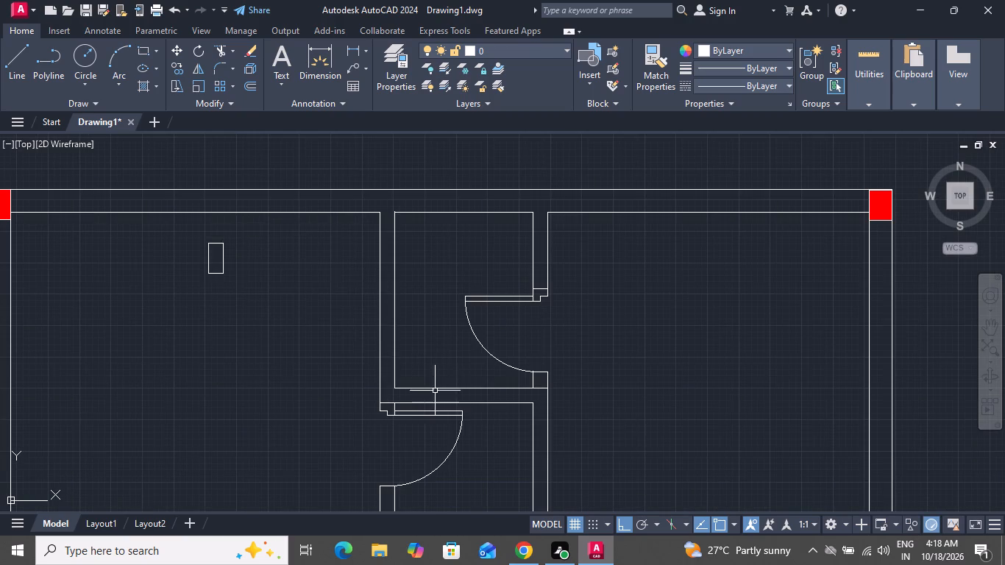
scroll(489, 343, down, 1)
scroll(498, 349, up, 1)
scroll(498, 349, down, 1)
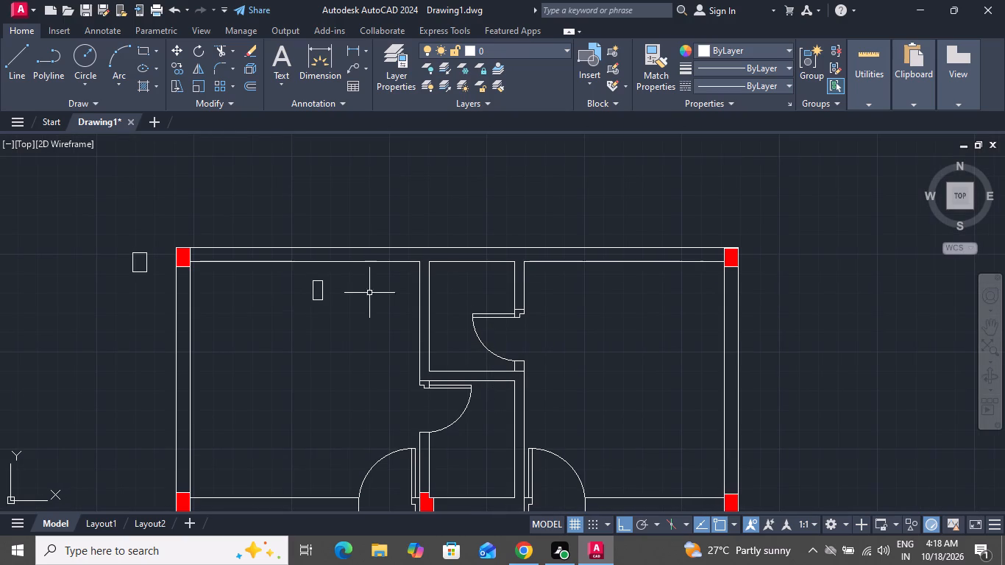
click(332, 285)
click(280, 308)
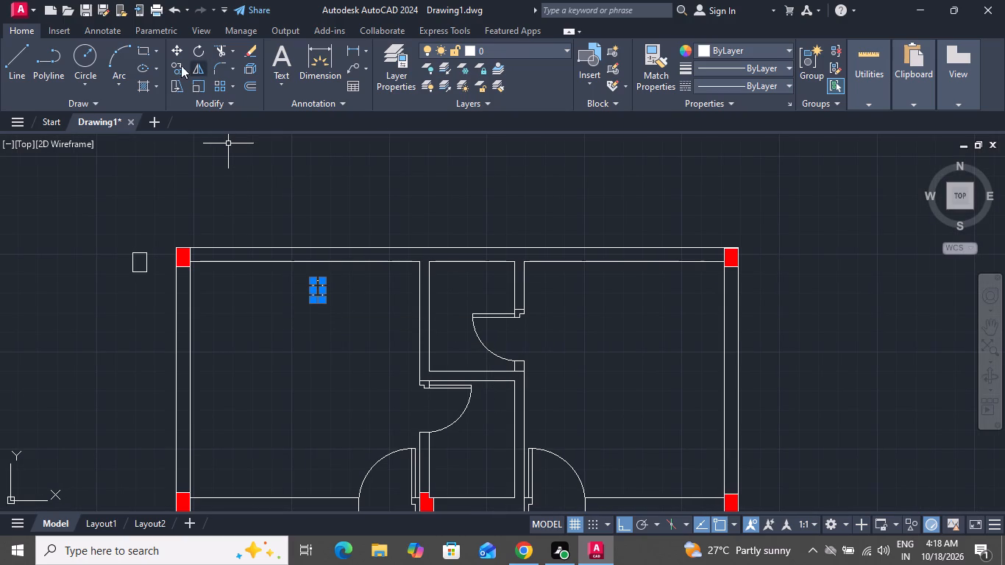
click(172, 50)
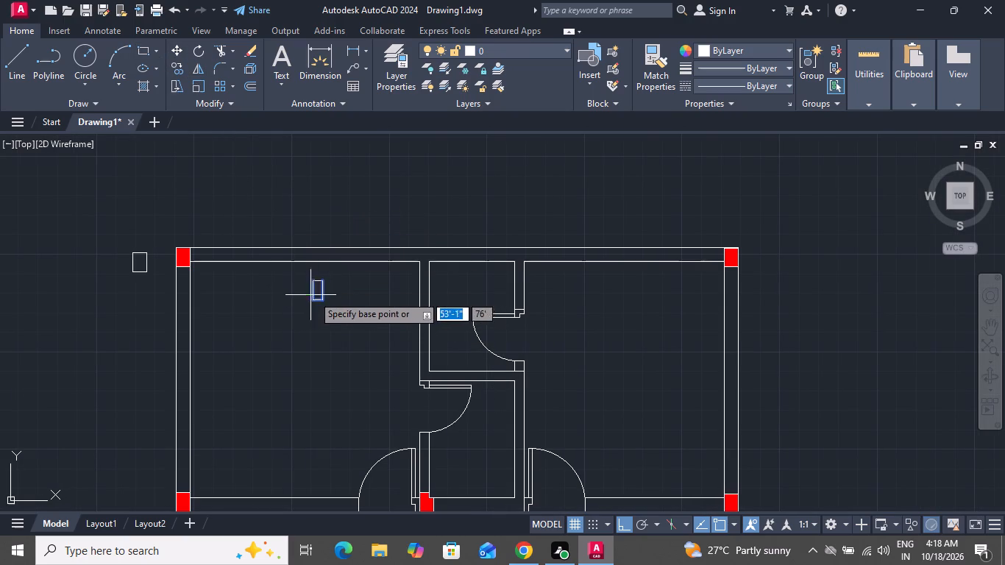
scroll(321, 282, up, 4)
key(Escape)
Move the 6" by 12" outline by its top midpoint onto the outer top wall line, aligned with the upper small room's left wall.
drag(343, 244, 331, 261)
click(155, 410)
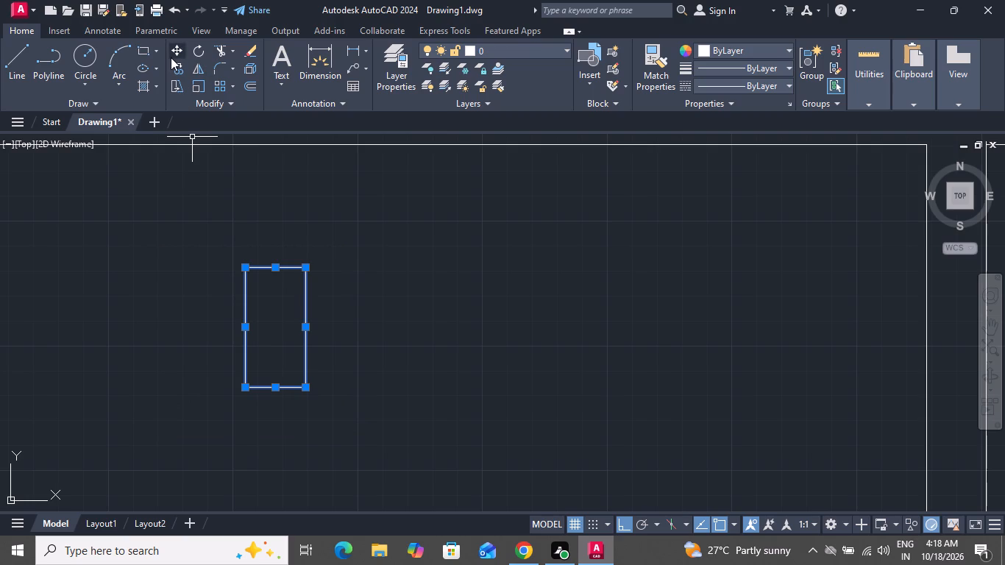
click(171, 57)
click(277, 274)
scroll(358, 291, down, 1)
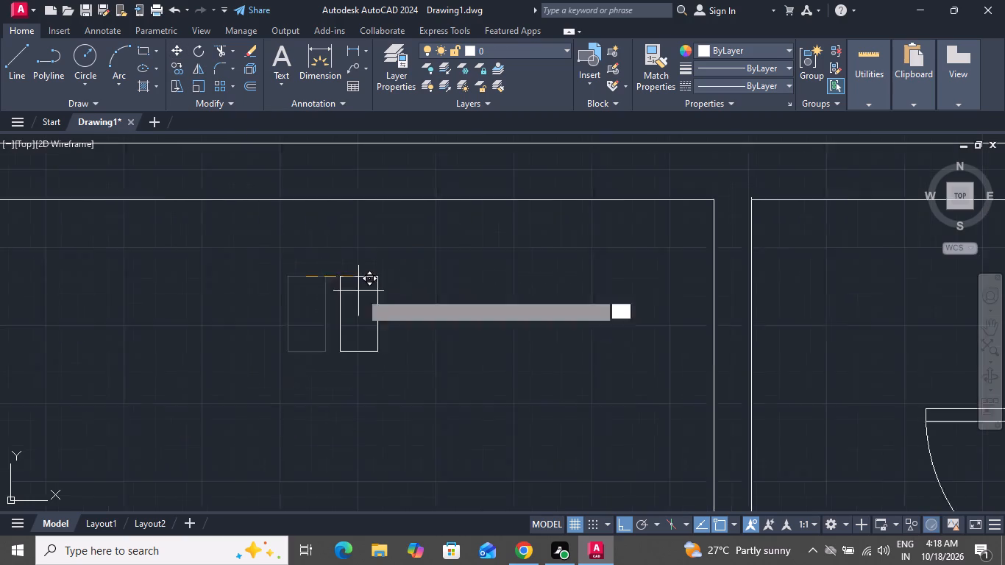
scroll(361, 292, down, 2)
scroll(500, 248, up, 3)
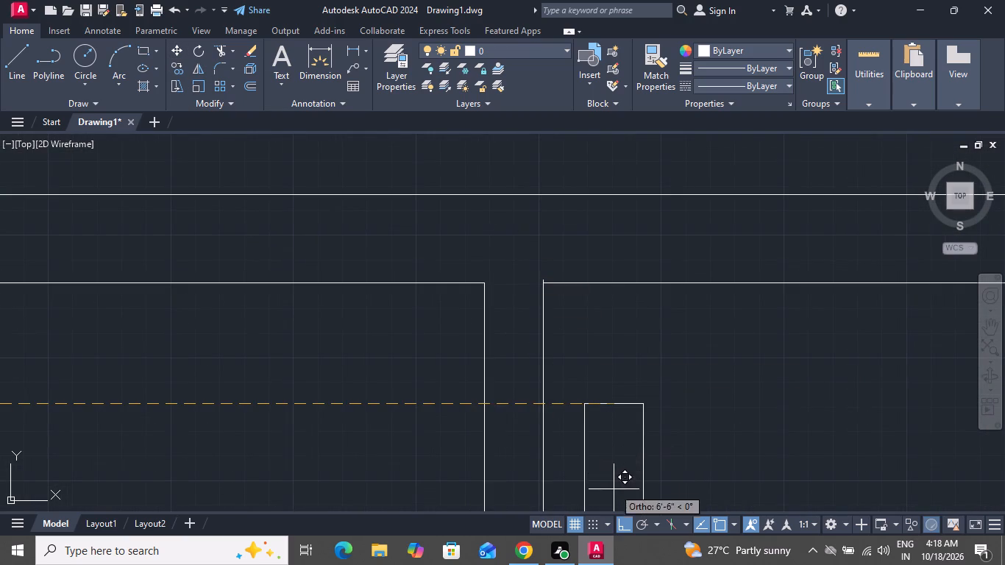
click(628, 527)
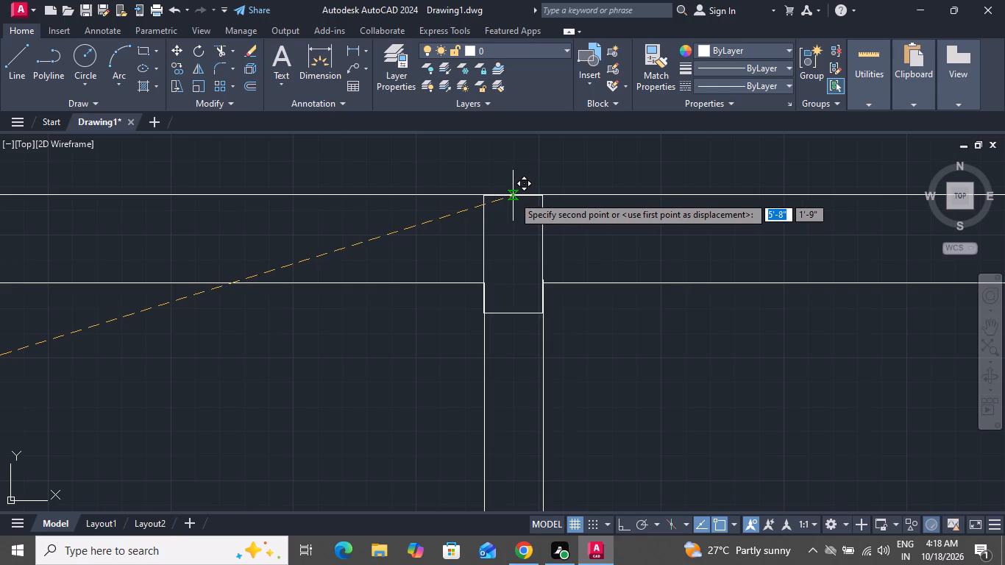
click(513, 196)
Erase the spare column outline lying outside the house beside its top-left corner.
scroll(499, 263, down, 7)
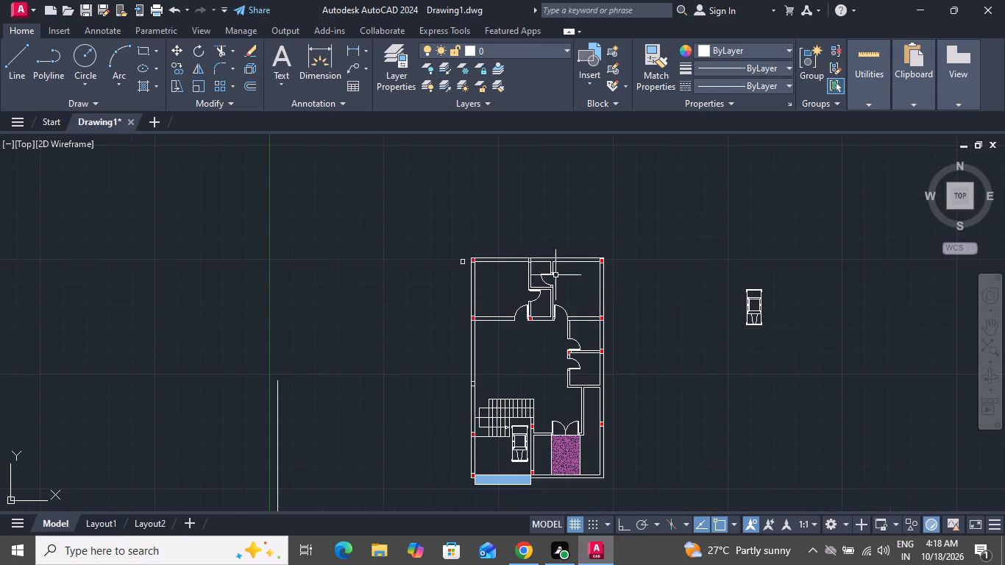
scroll(610, 454, up, 3)
scroll(610, 455, down, 1)
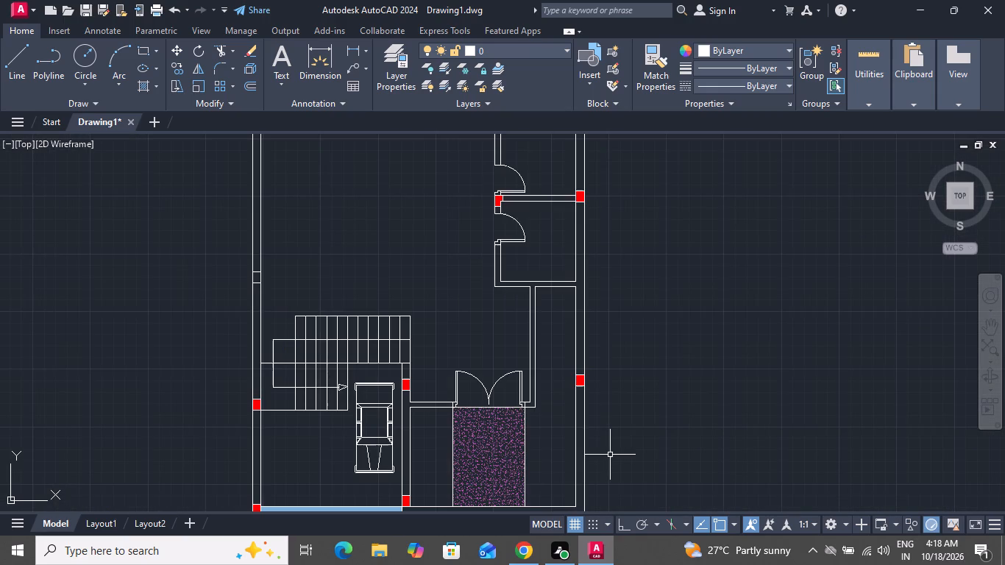
scroll(610, 455, down, 2)
scroll(475, 282, up, 1)
scroll(475, 282, down, 1)
scroll(475, 282, up, 1)
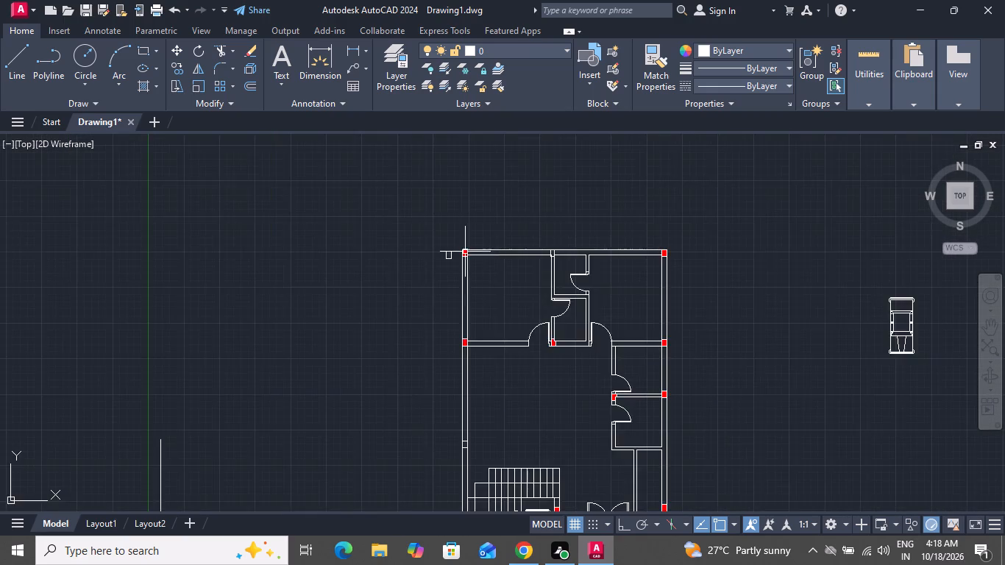
scroll(465, 252, up, 3)
click(397, 244)
click(349, 306)
key(Delete)
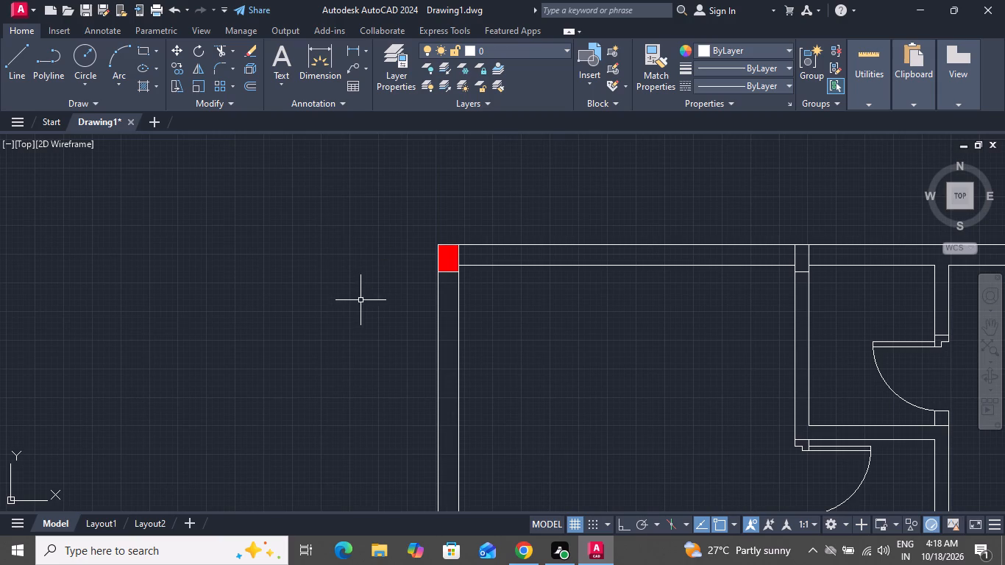
Fill the 6" by 12" column at the top wall with a red SOLID hatch and finish the hatch.
click(138, 83)
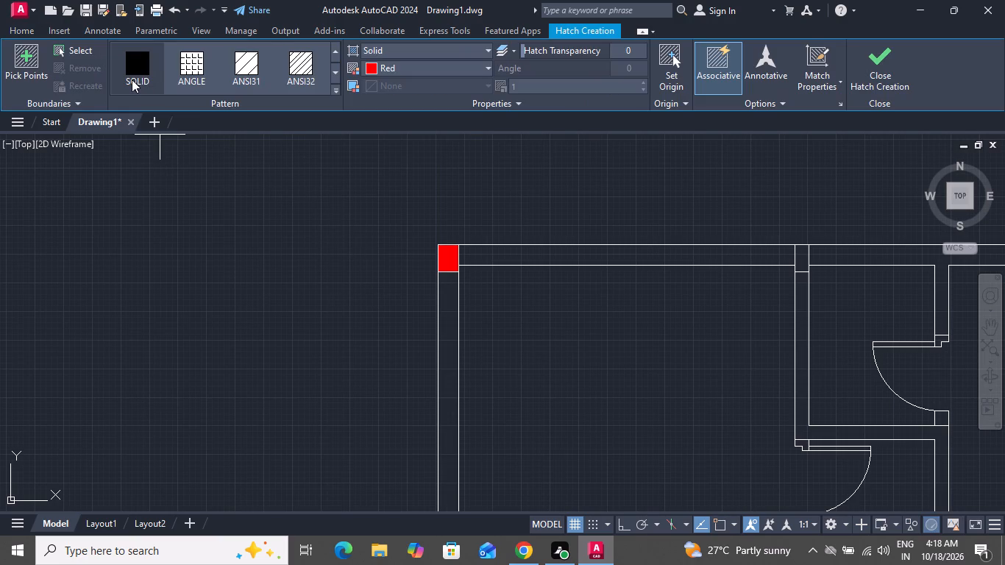
click(132, 79)
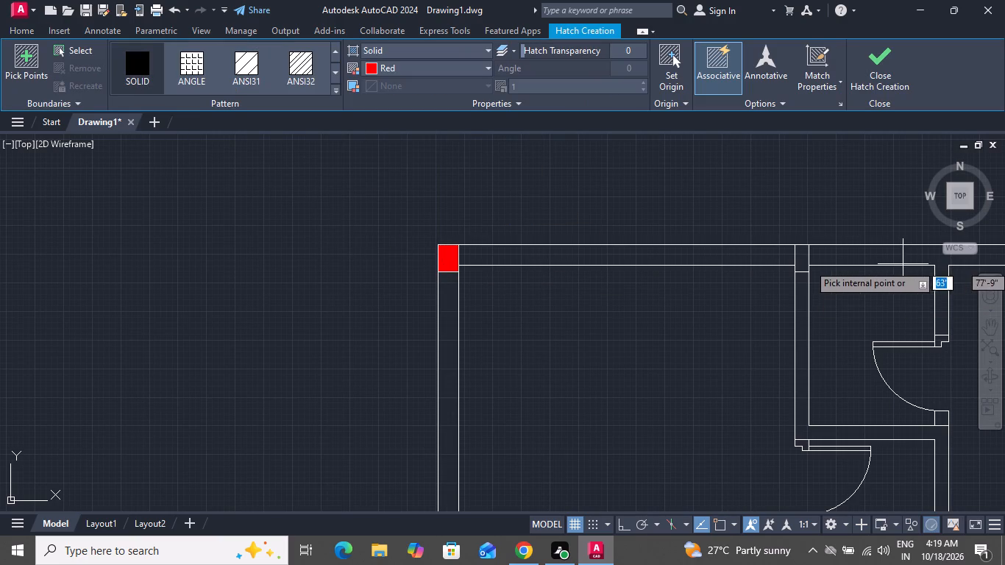
click(799, 261)
scroll(770, 324, down, 2)
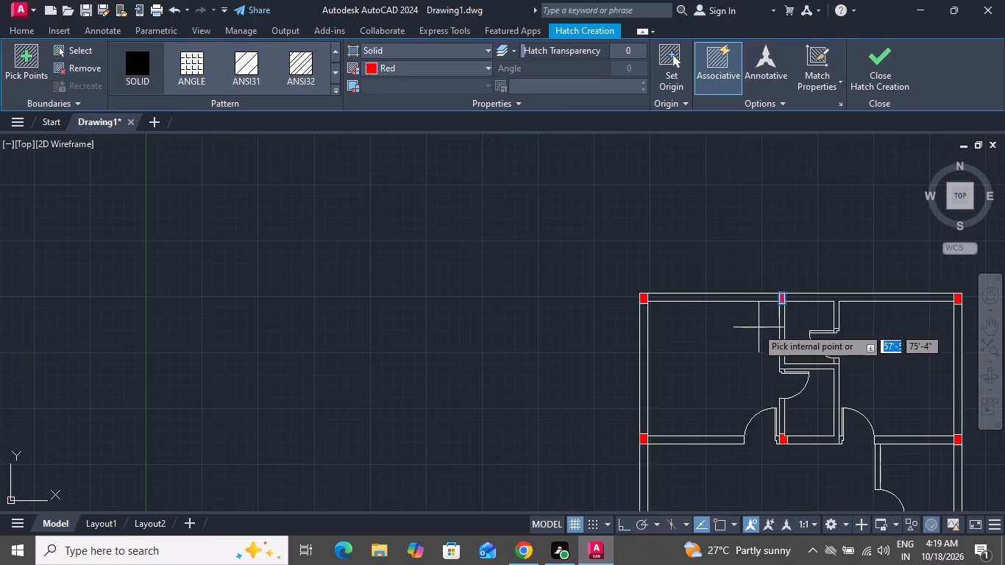
scroll(745, 326, down, 1)
scroll(804, 361, up, 3)
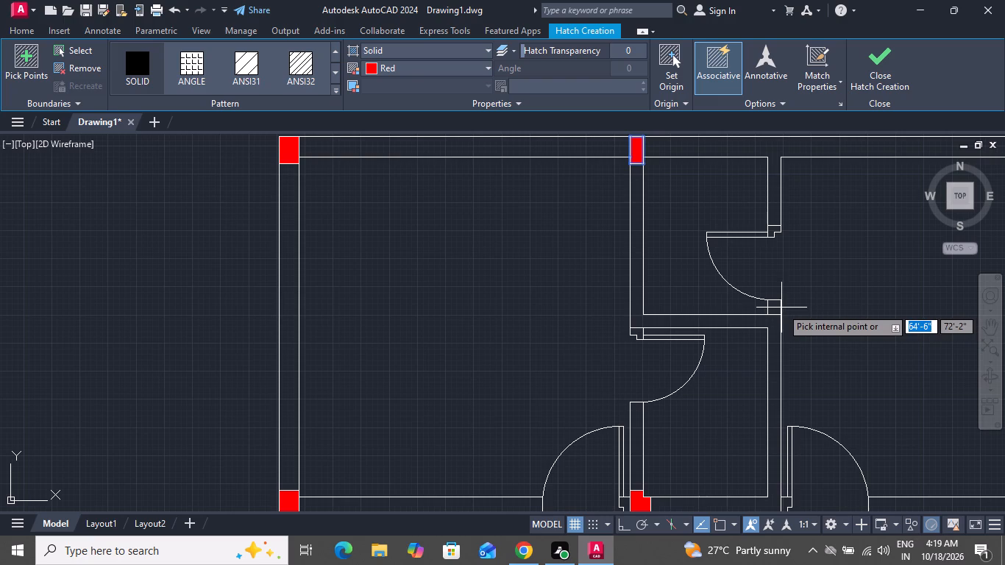
scroll(303, 367, down, 2)
scroll(405, 317, down, 2)
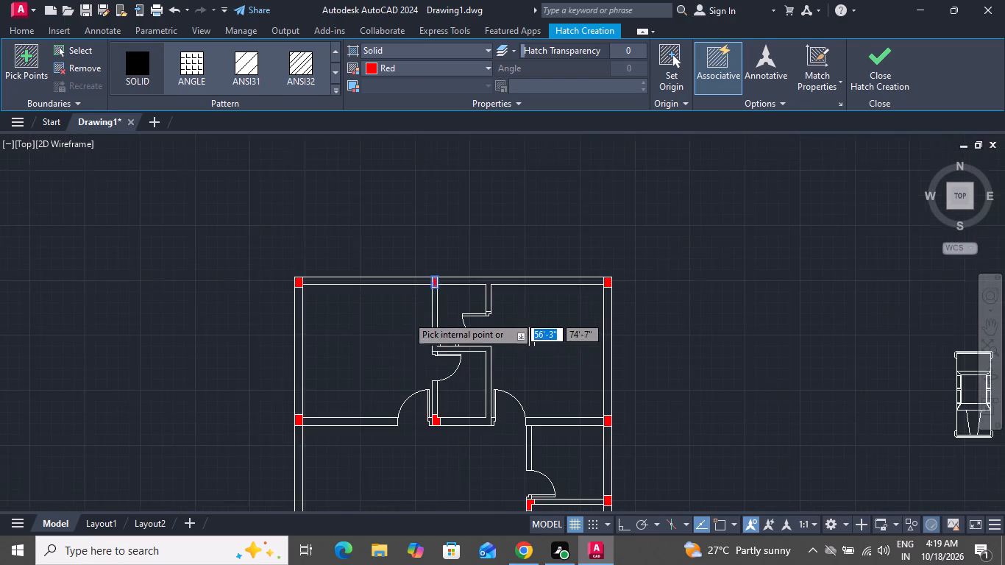
scroll(408, 315, down, 1)
right_click(530, 312)
click(575, 332)
Erase the spare car lying outside the house to the right of the plan.
drag(580, 308, 569, 323)
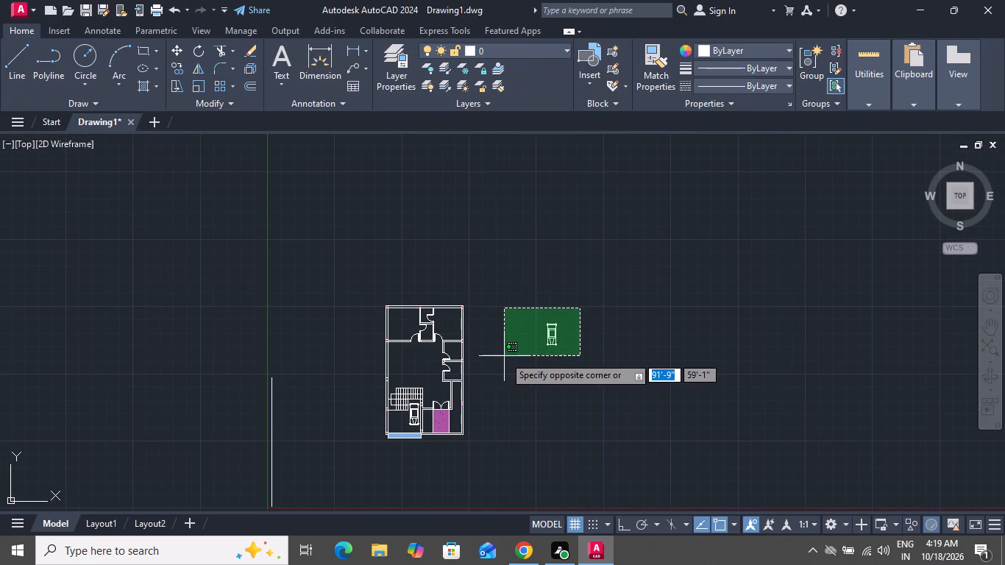
click(504, 356)
key(Delete)
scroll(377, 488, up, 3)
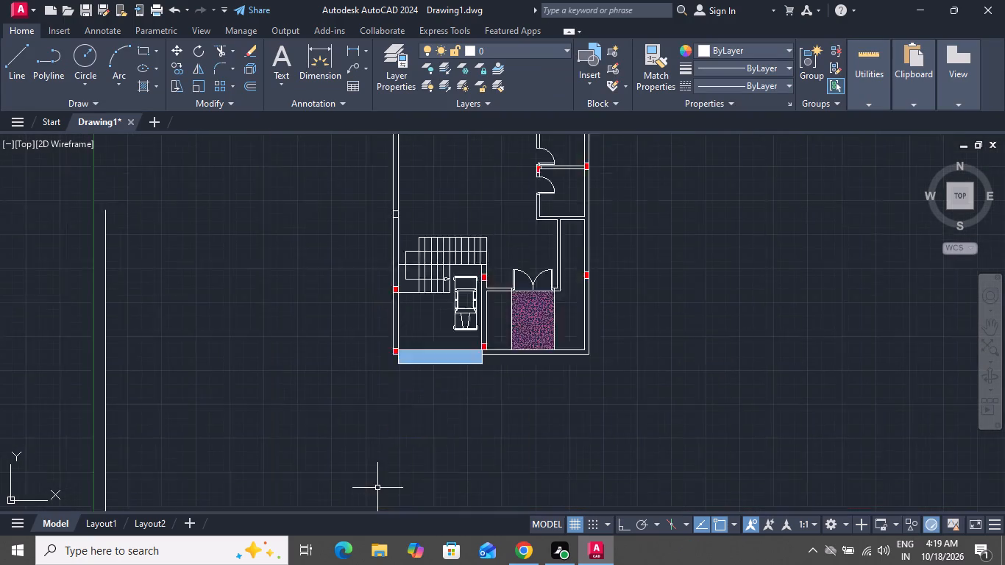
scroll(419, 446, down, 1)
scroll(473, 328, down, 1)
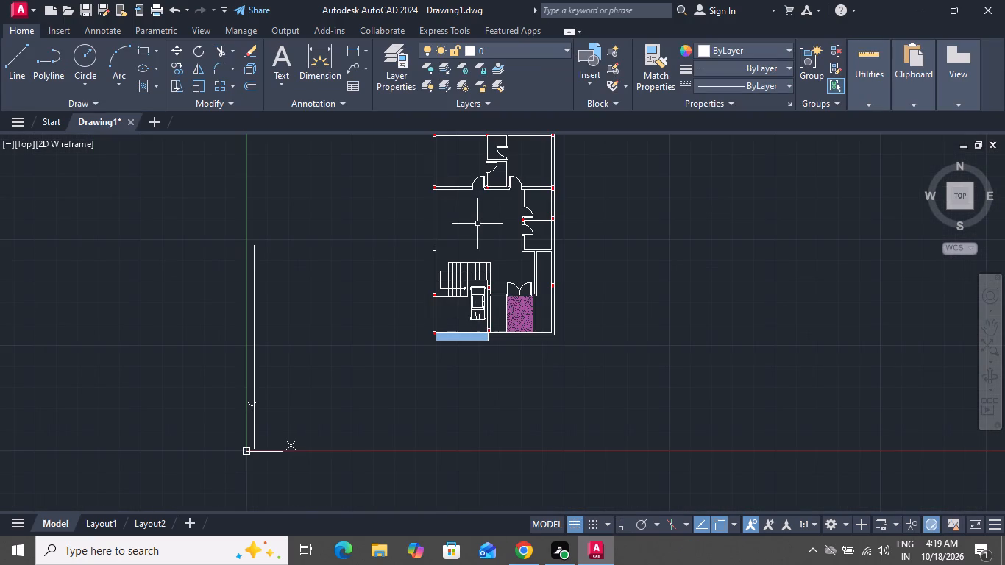
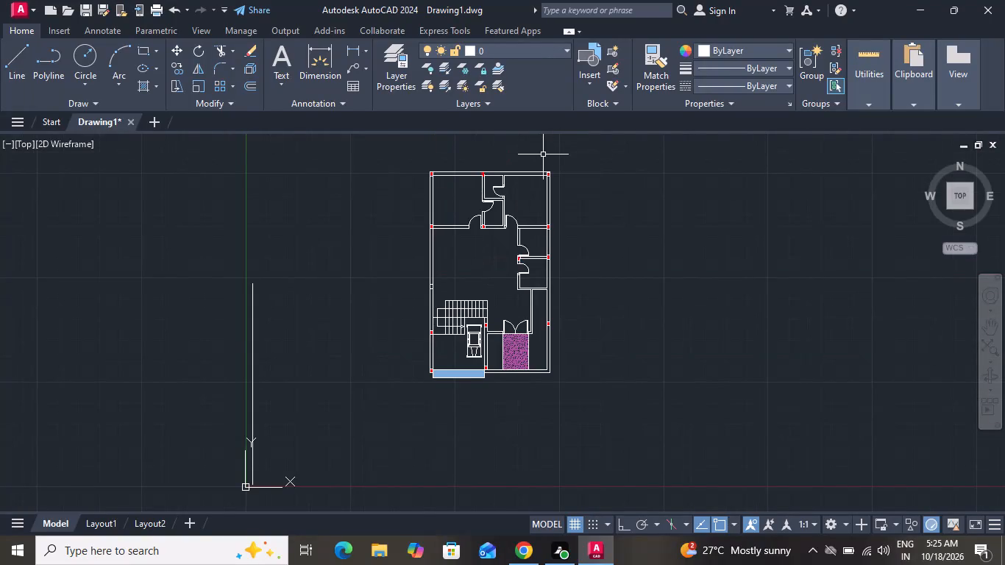
Draw a bed rectangle about 5'-6" by 4'-2" in the top-left room, starting on the left wall's inner face.
scroll(469, 171, up, 1)
scroll(469, 171, down, 1)
scroll(469, 171, up, 4)
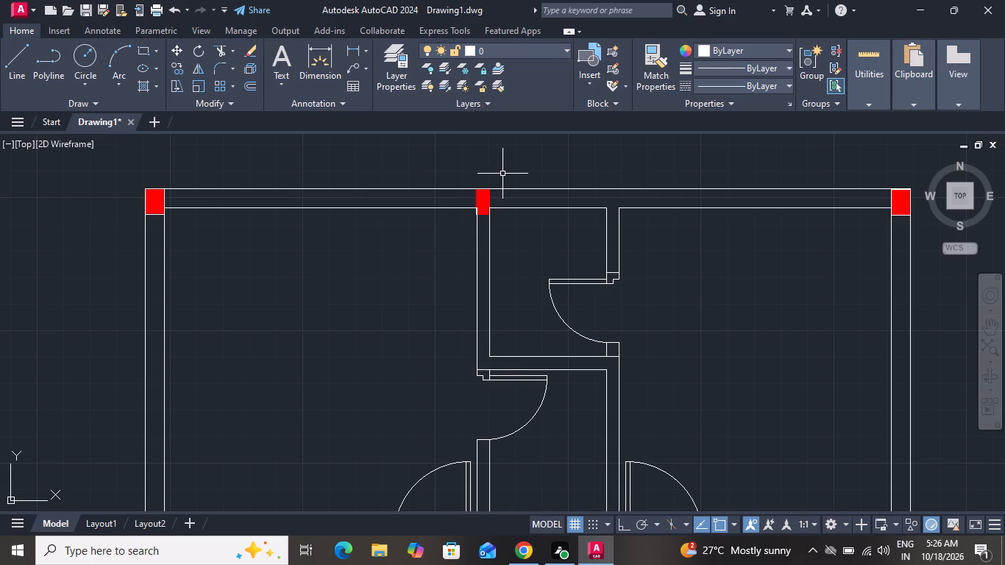
scroll(505, 174, down, 1)
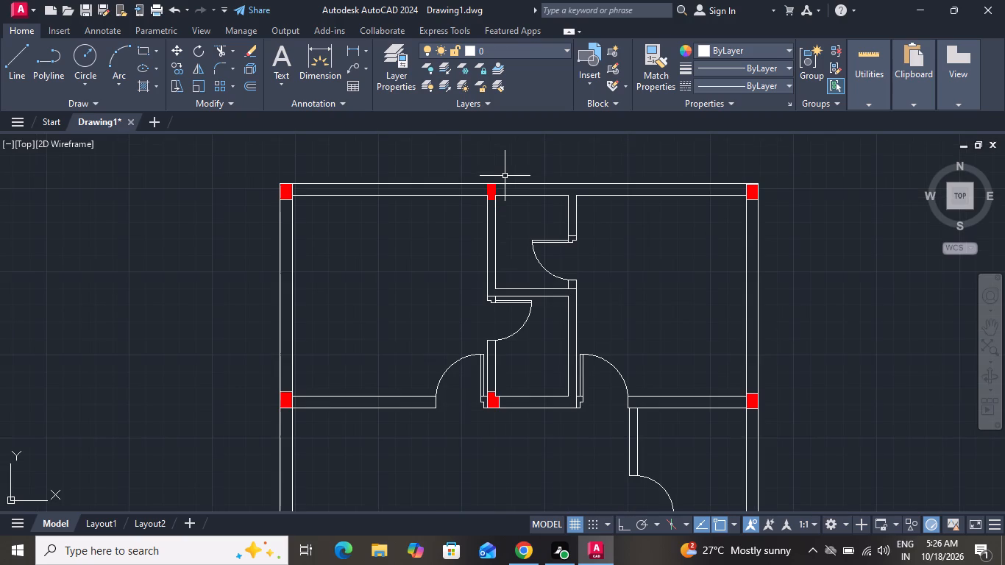
scroll(505, 180, down, 1)
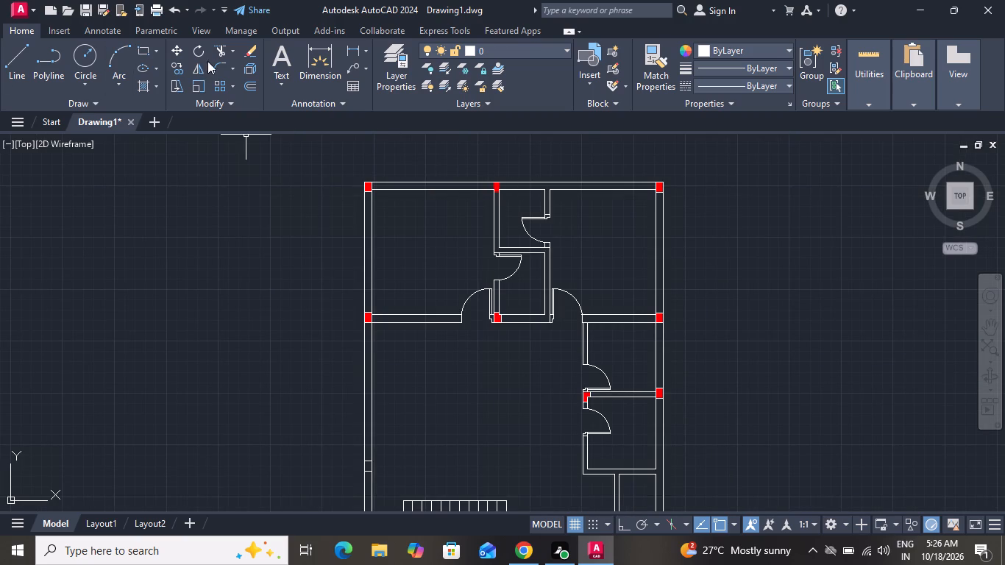
click(142, 48)
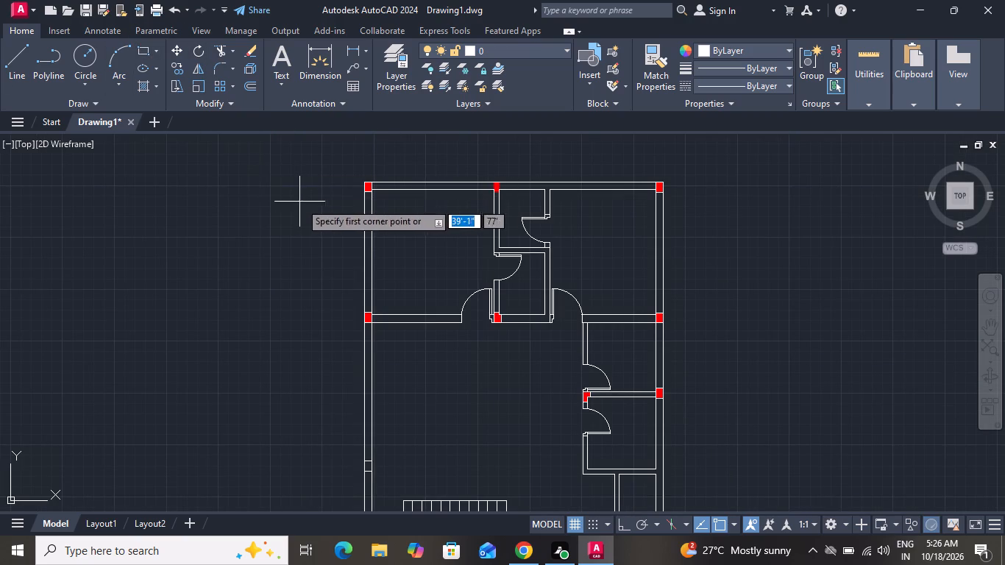
scroll(318, 224, up, 2)
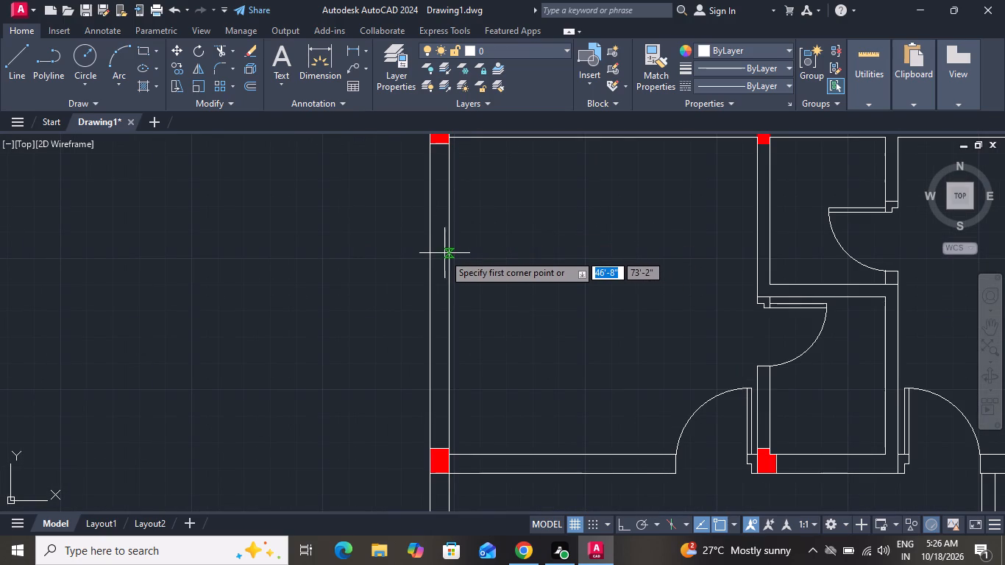
click(448, 250)
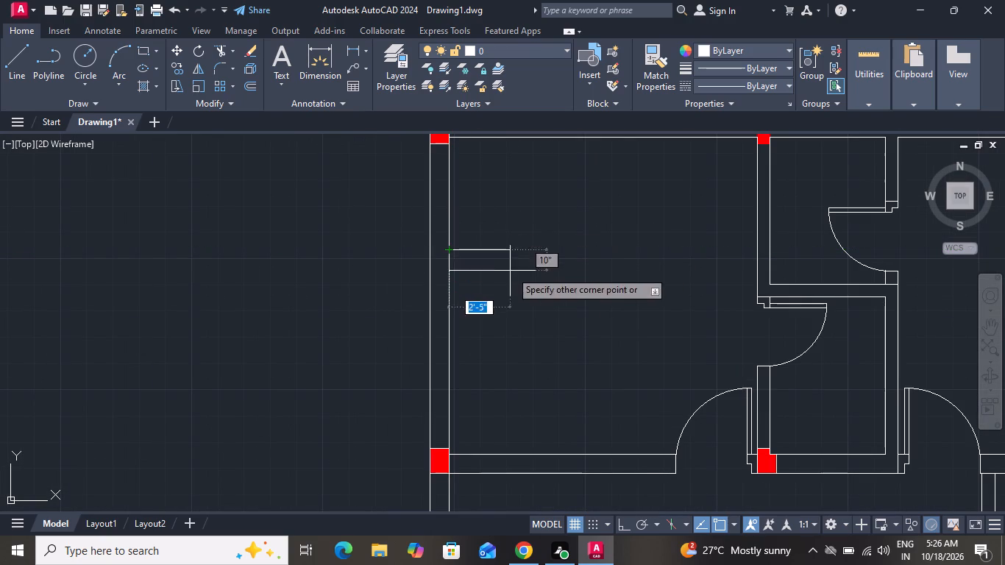
click(586, 355)
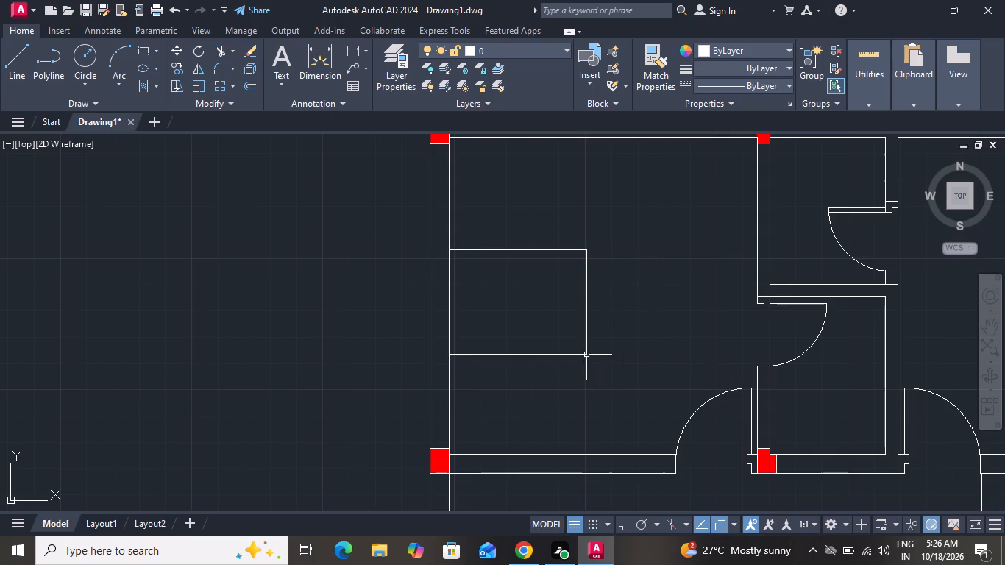
Offset the bed rectangle 1" inward and end the command.
scroll(419, 283, down, 1)
scroll(419, 283, up, 1)
scroll(419, 283, down, 1)
scroll(421, 281, up, 1)
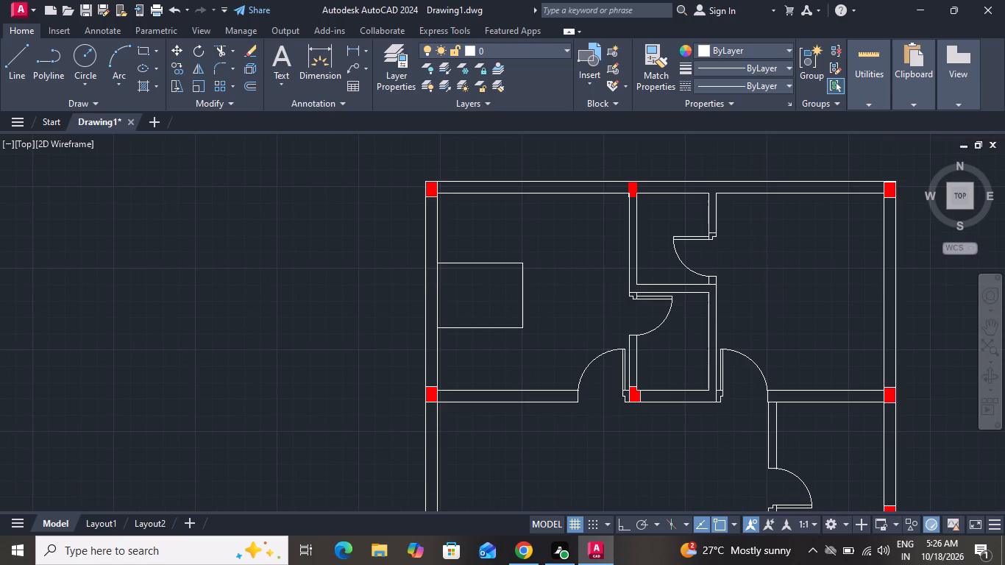
text(o 1)
key(shift+quotedbl)
key(Return)
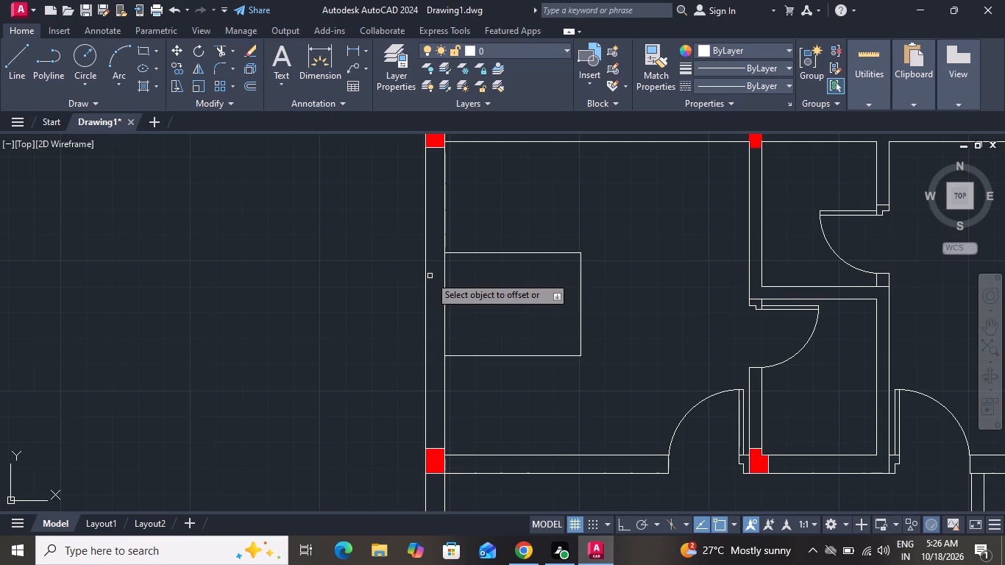
click(503, 255)
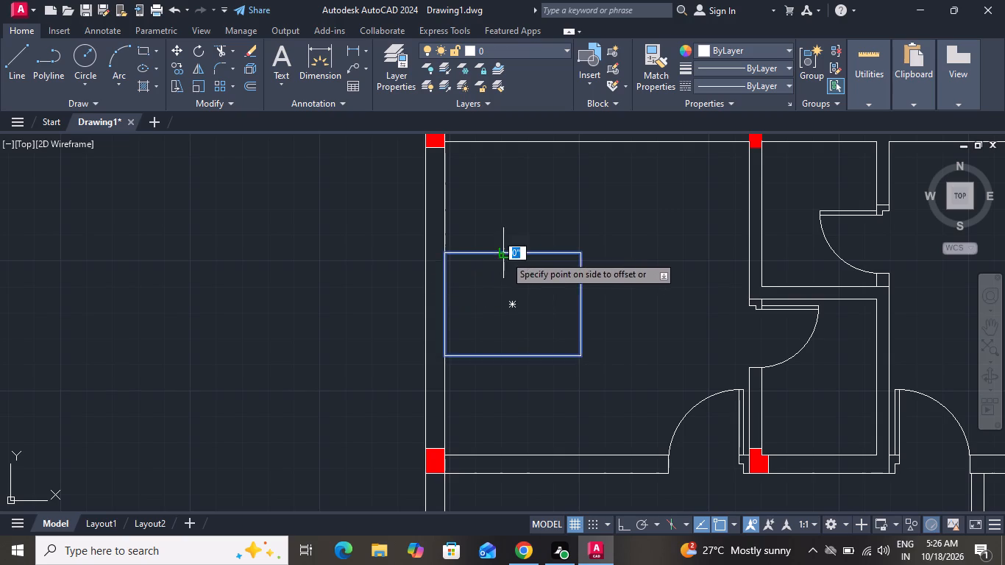
click(514, 269)
right_click(521, 282)
click(580, 302)
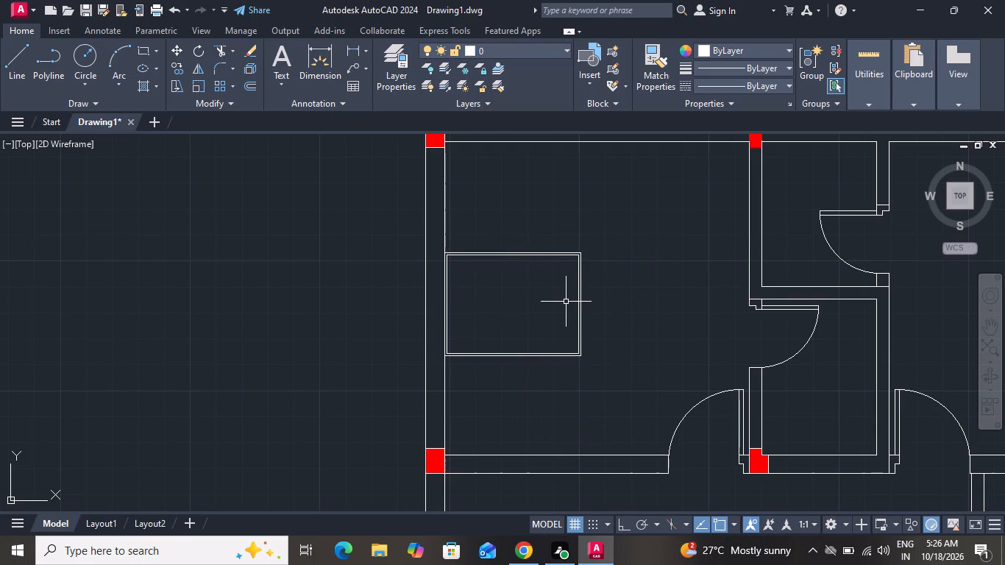
Draw a vertical blanket line about 3'-8" long with Ortho on, from the bed's lower outer edge up near its left side.
click(14, 47)
scroll(477, 338, up, 2)
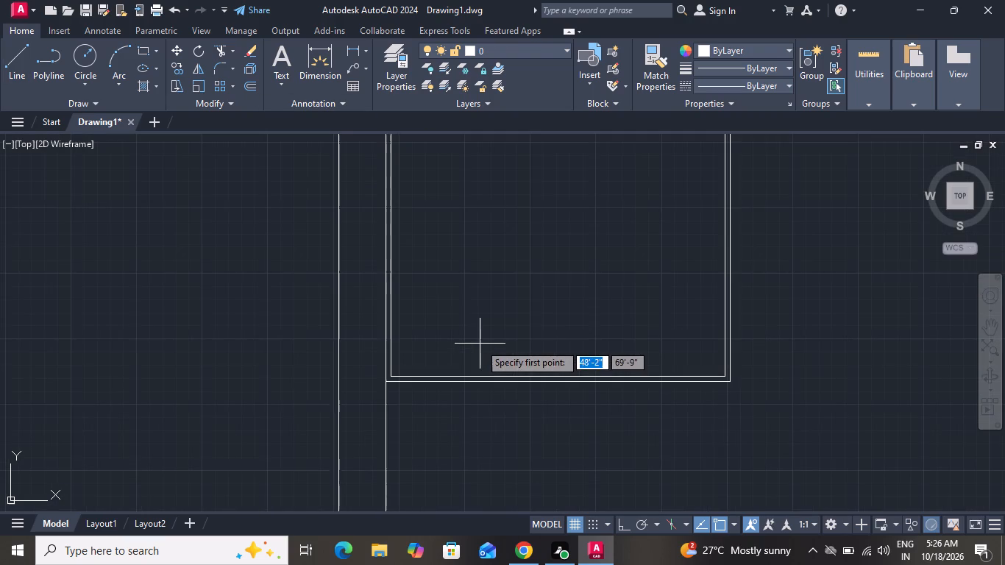
click(477, 383)
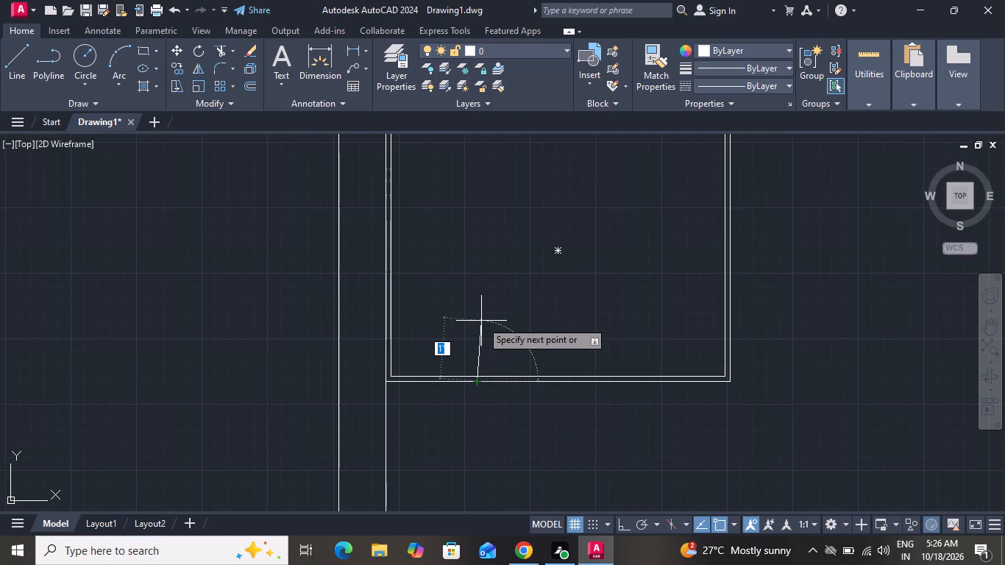
scroll(464, 250, down, 2)
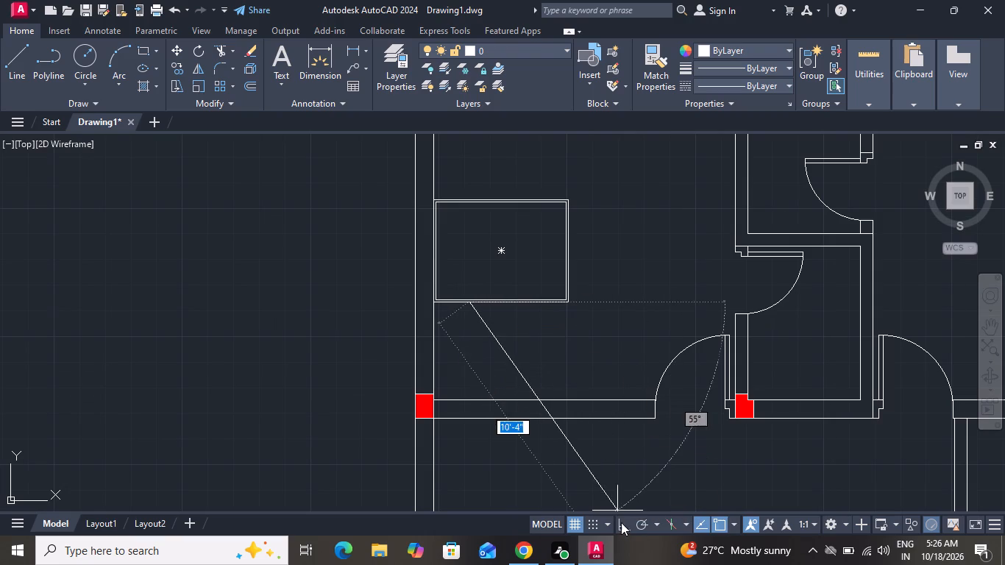
click(623, 526)
scroll(466, 187, up, 1)
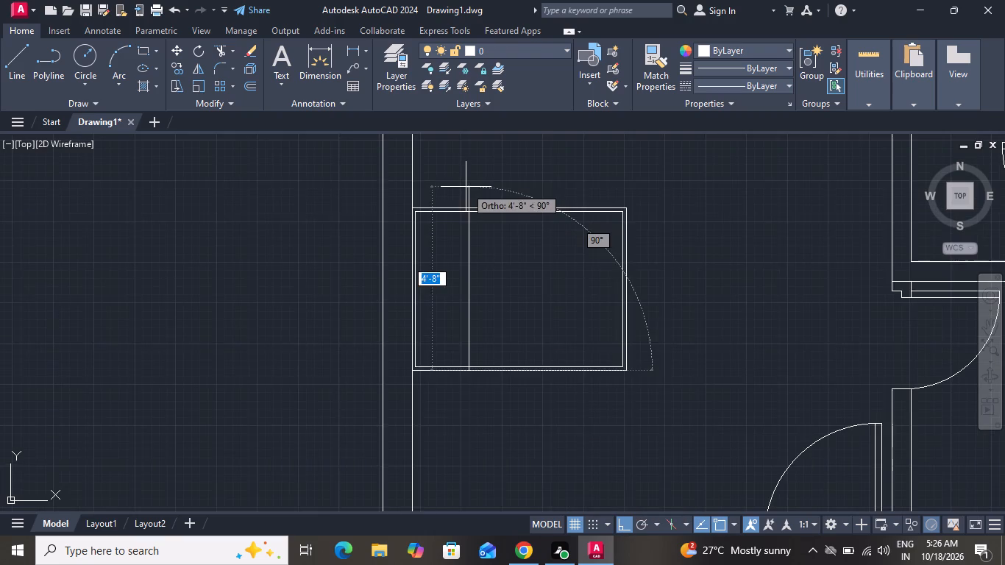
scroll(467, 198, up, 3)
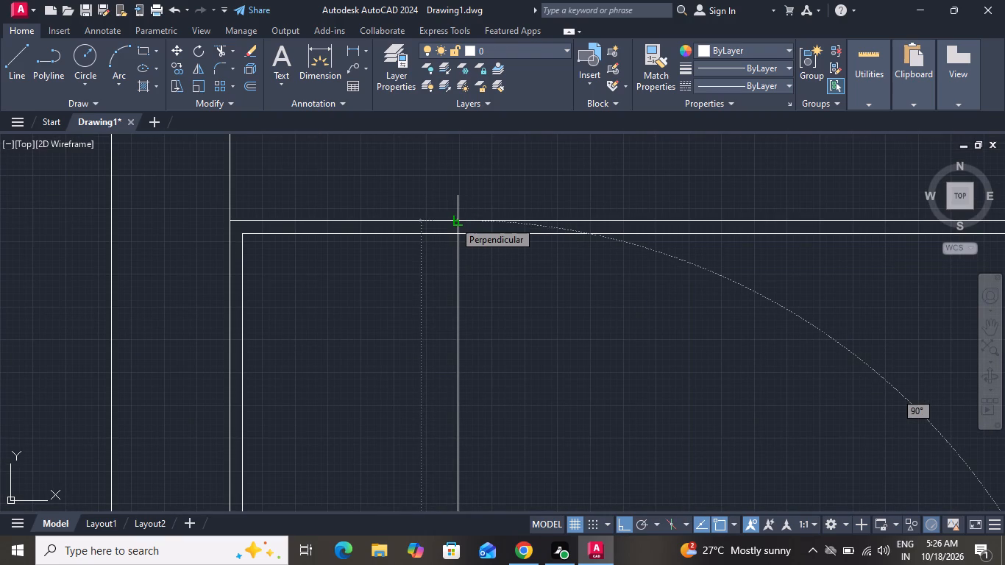
click(455, 298)
With Ortho off, continue the line into a closed triangular blanket fold, rising about 8" to the bed's inner top edge, and end it.
click(625, 519)
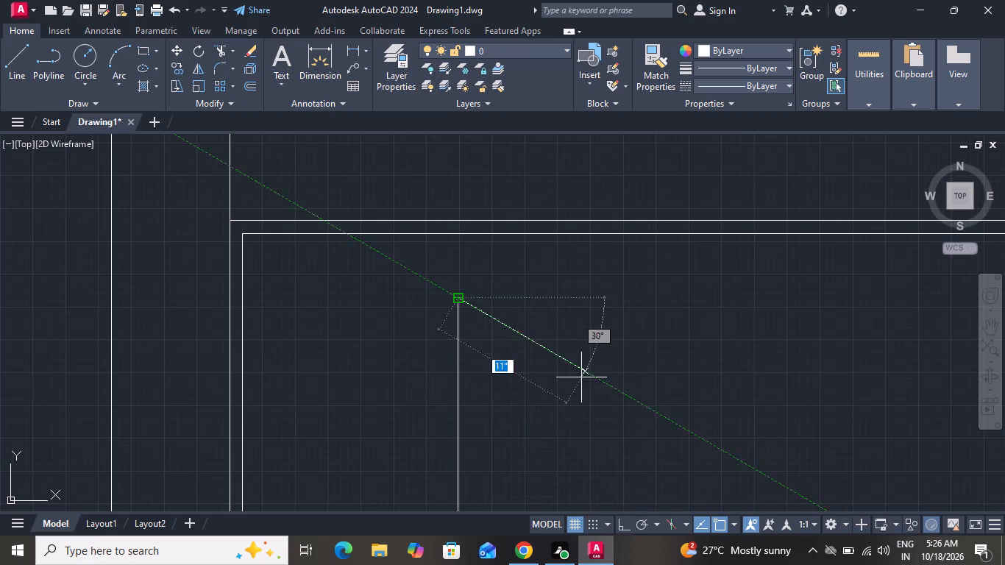
click(534, 235)
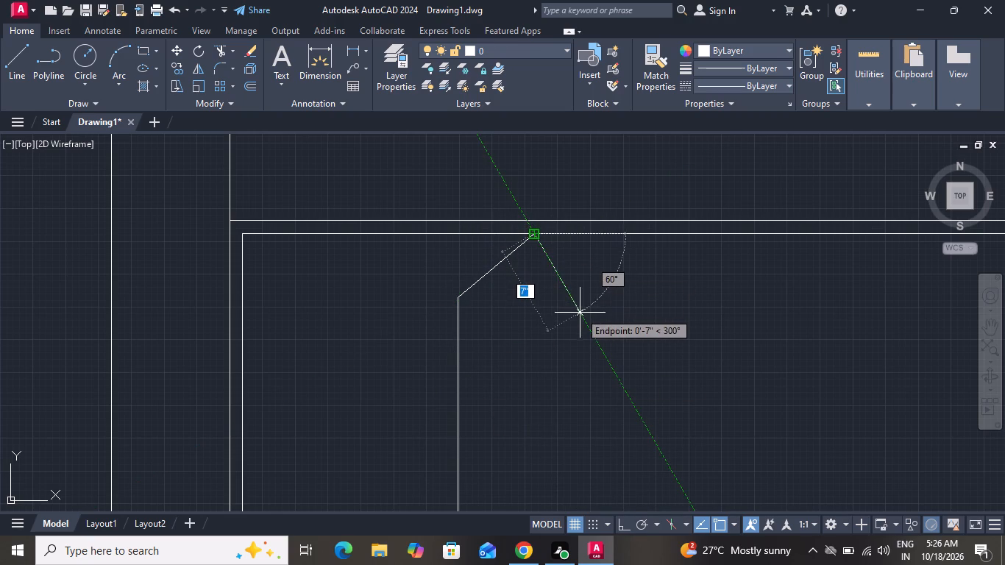
click(588, 330)
click(455, 301)
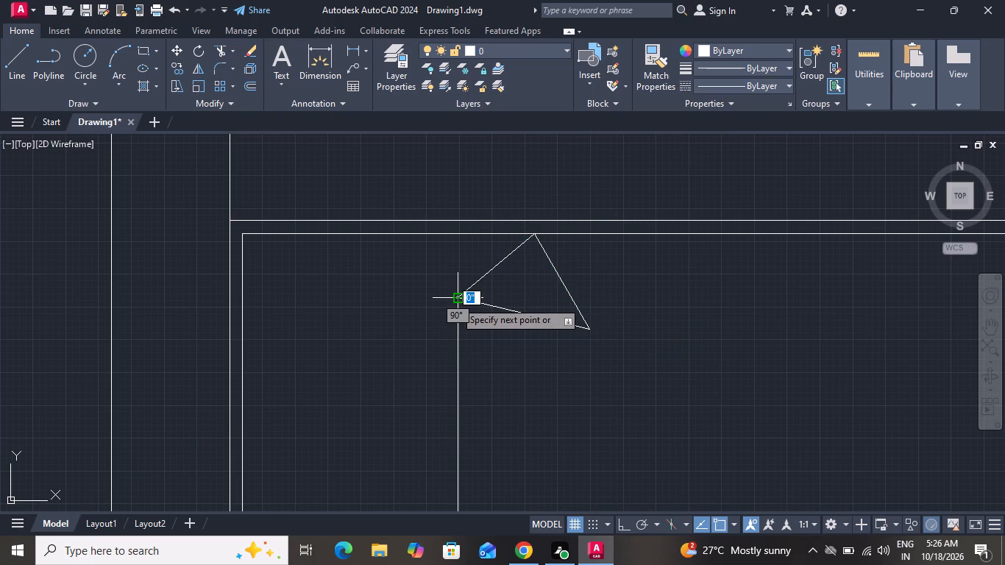
right_click(455, 301)
click(492, 326)
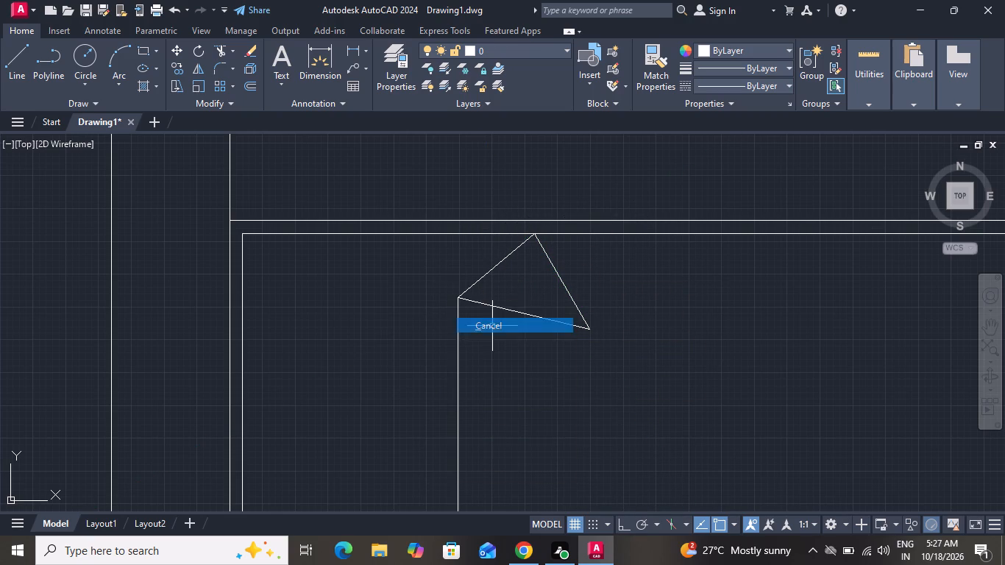
Draw a vertical line with Ortho on near the bed's right side, from its outer top edge to its lower edge.
scroll(494, 299, down, 1)
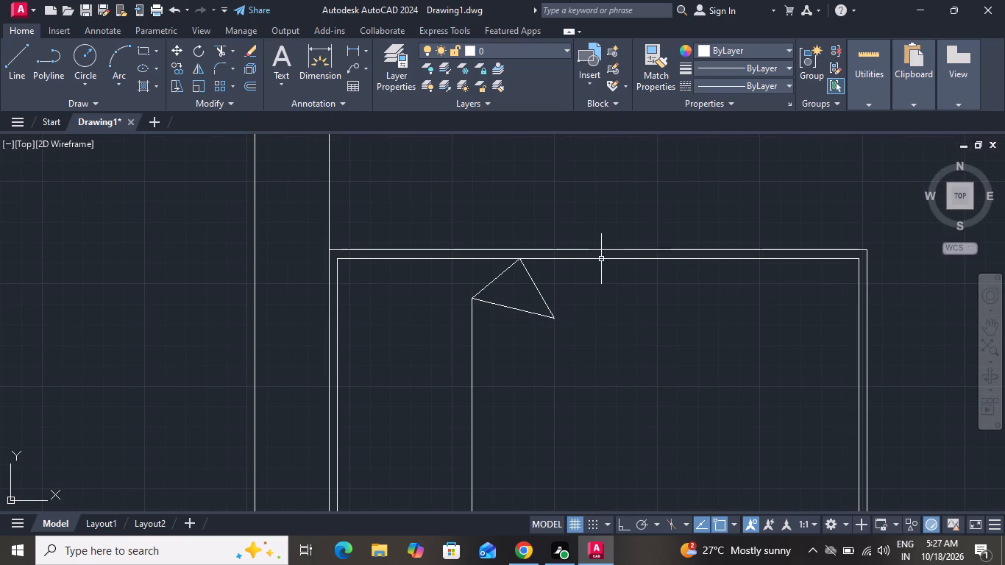
click(18, 71)
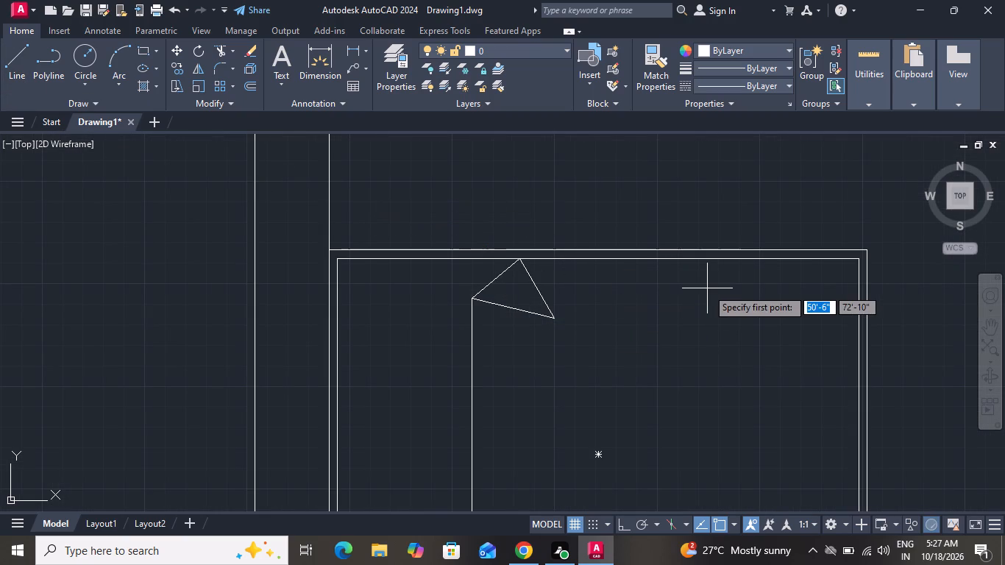
scroll(707, 288, down, 2)
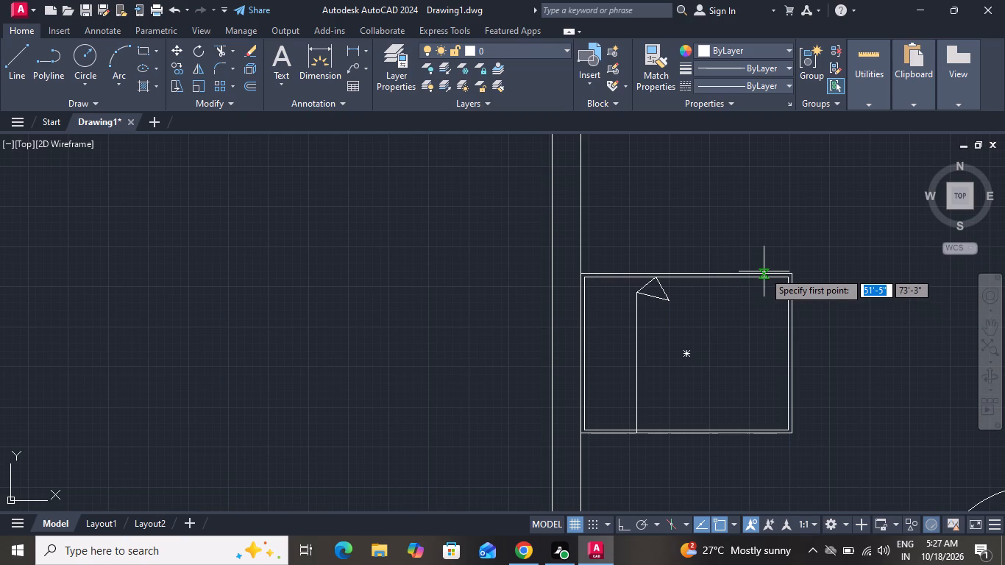
scroll(765, 271, up, 2)
scroll(765, 271, down, 1)
scroll(765, 271, up, 2)
click(767, 282)
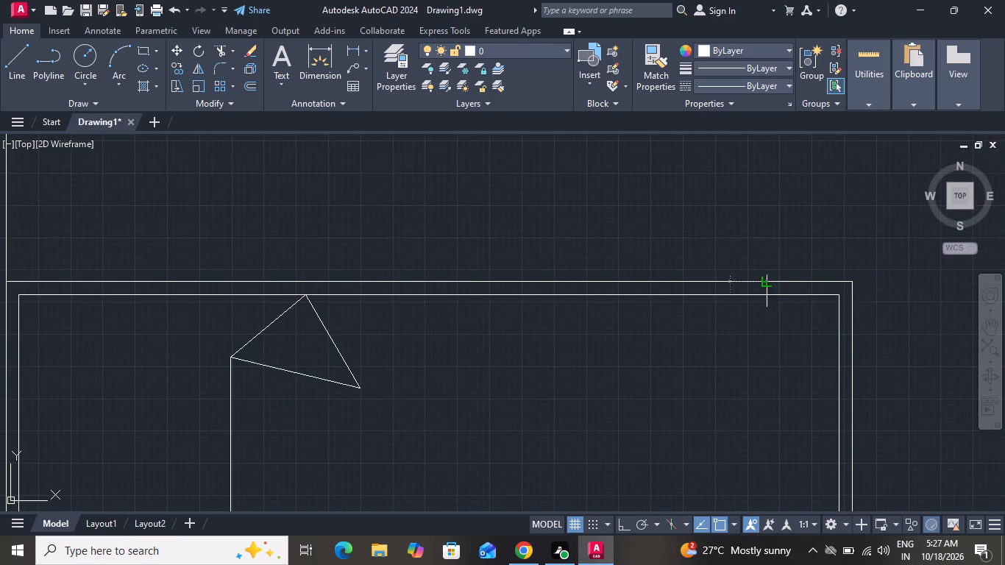
scroll(767, 306, down, 4)
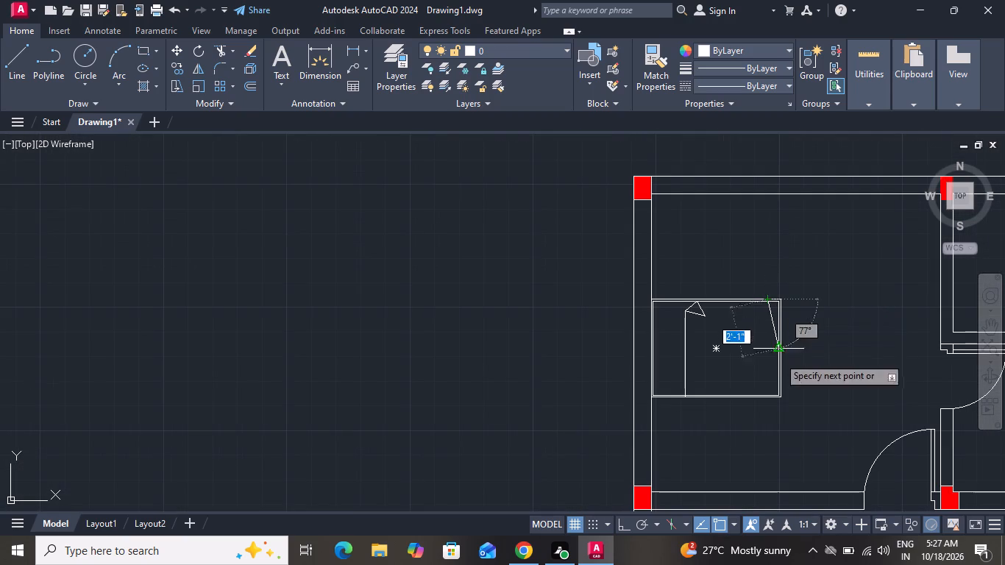
click(628, 526)
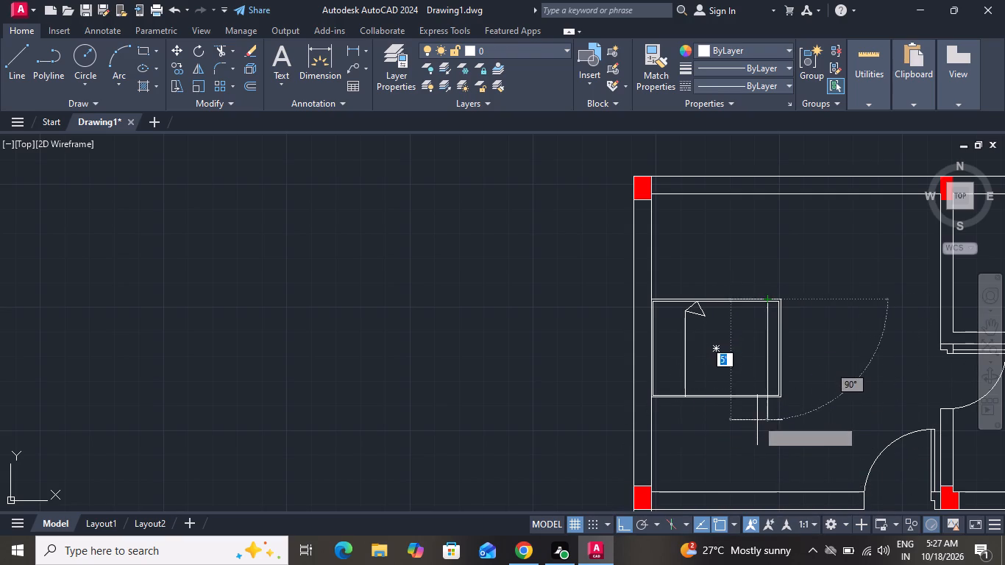
scroll(758, 420, up, 2)
click(776, 359)
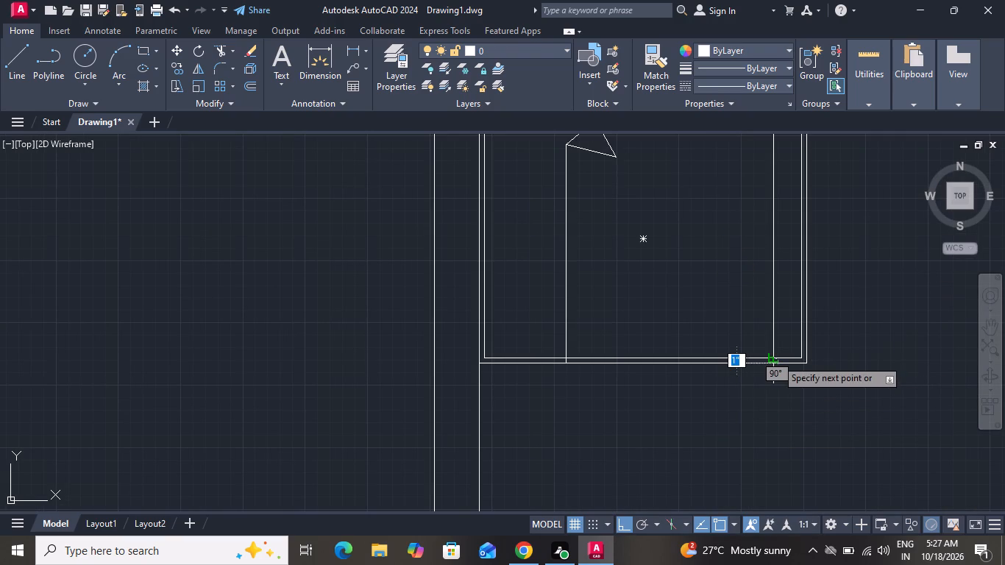
right_click(776, 359)
click(786, 373)
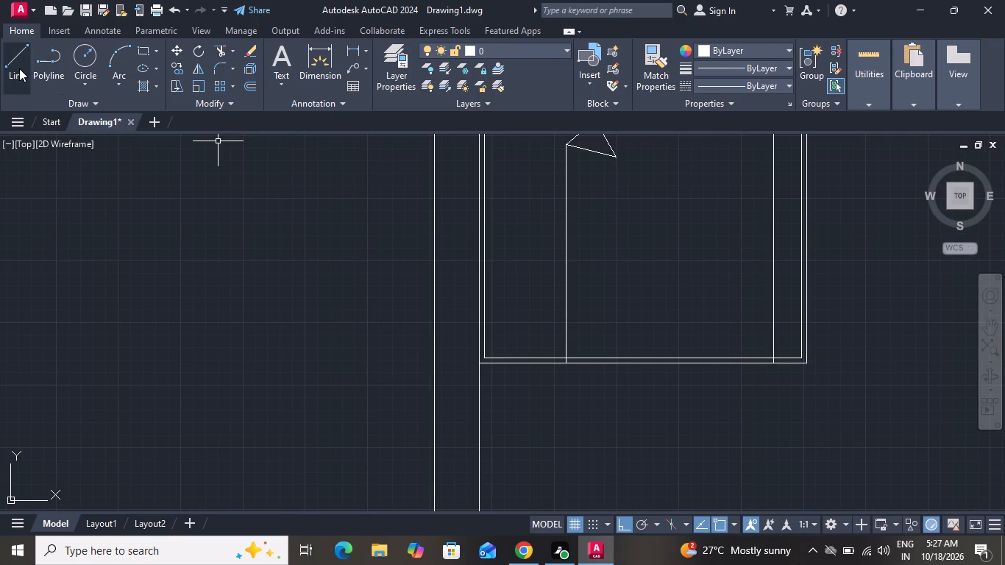
Draw a second vertical line just left of the previous one, between the bed's outer top and bottom edges.
click(19, 68)
scroll(469, 360, down, 1)
scroll(651, 199, up, 2)
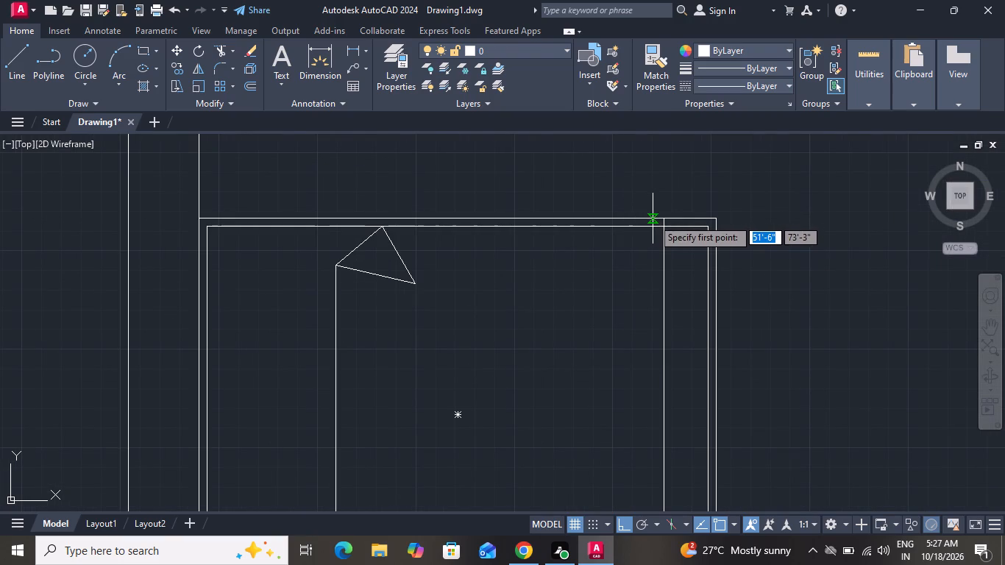
click(653, 218)
scroll(657, 352, down, 3)
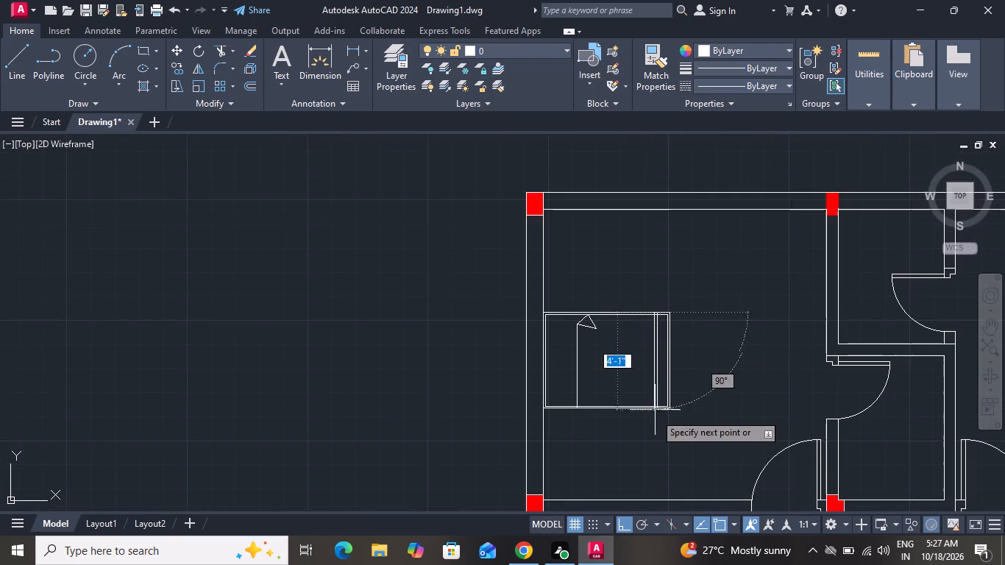
scroll(654, 422, up, 3)
click(644, 368)
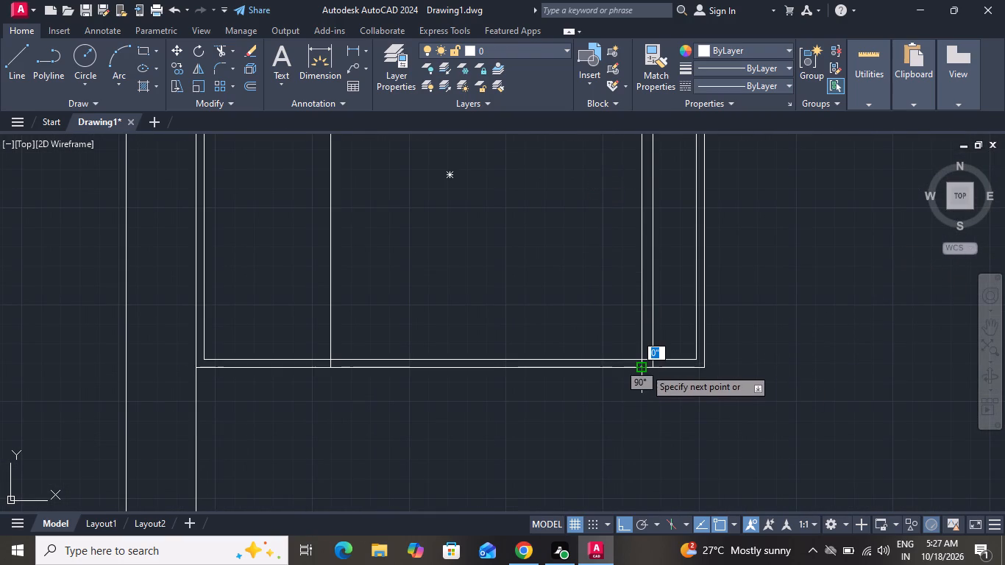
right_click(646, 365)
click(683, 383)
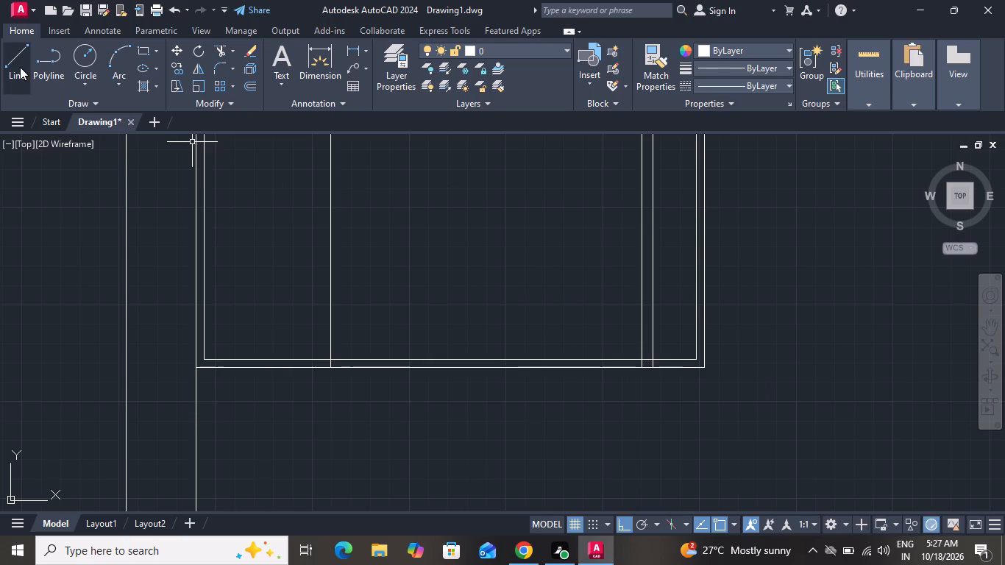
Draw a horizontal line about 4' long near the bed's lower edge, from its outer right edge to the vertical blanket line.
click(20, 67)
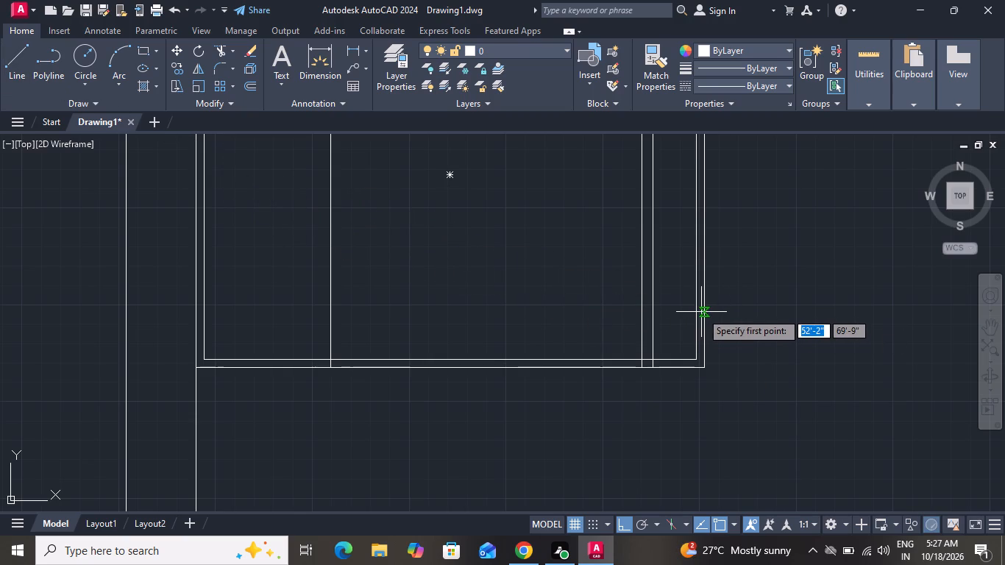
click(703, 312)
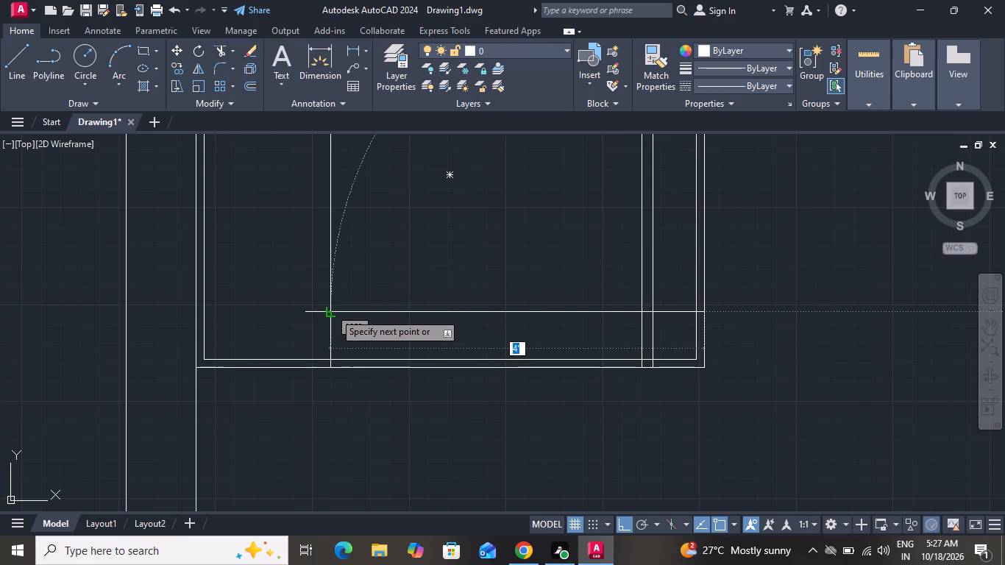
click(334, 313)
right_click(334, 313)
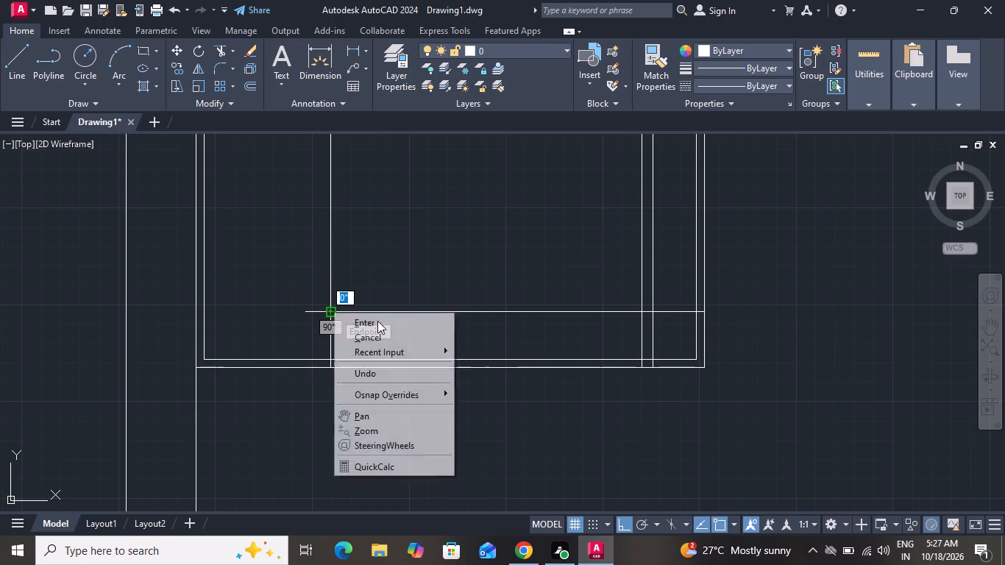
click(388, 336)
Draw a second horizontal line just below the previous one, from the bed's outer right edge to the blanket line.
click(7, 54)
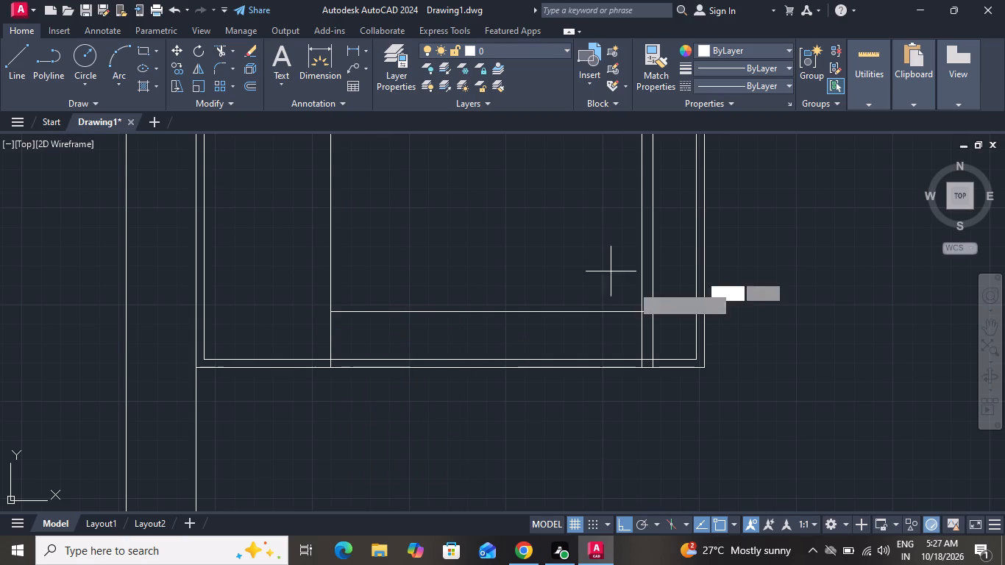
click(704, 322)
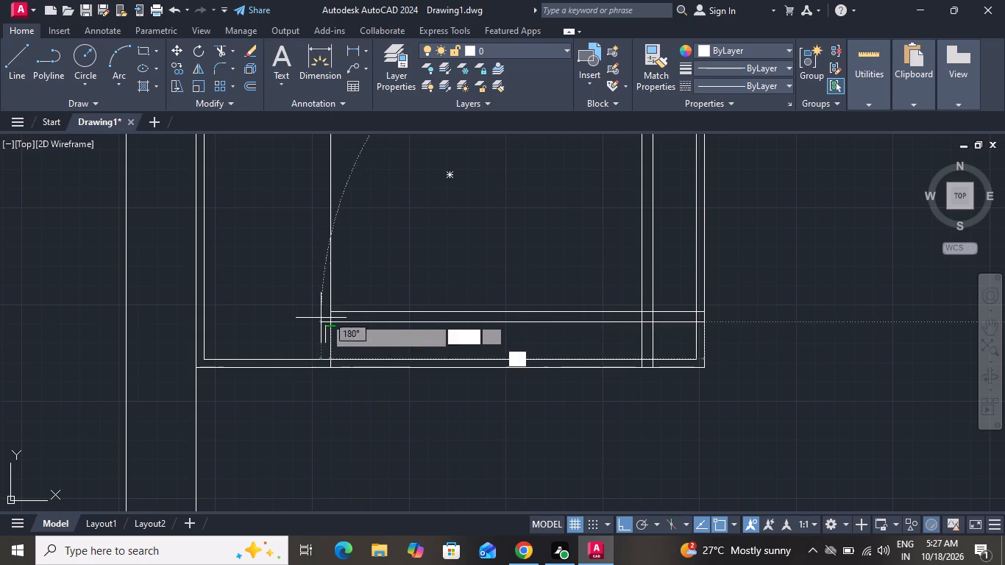
click(335, 324)
right_click(335, 324)
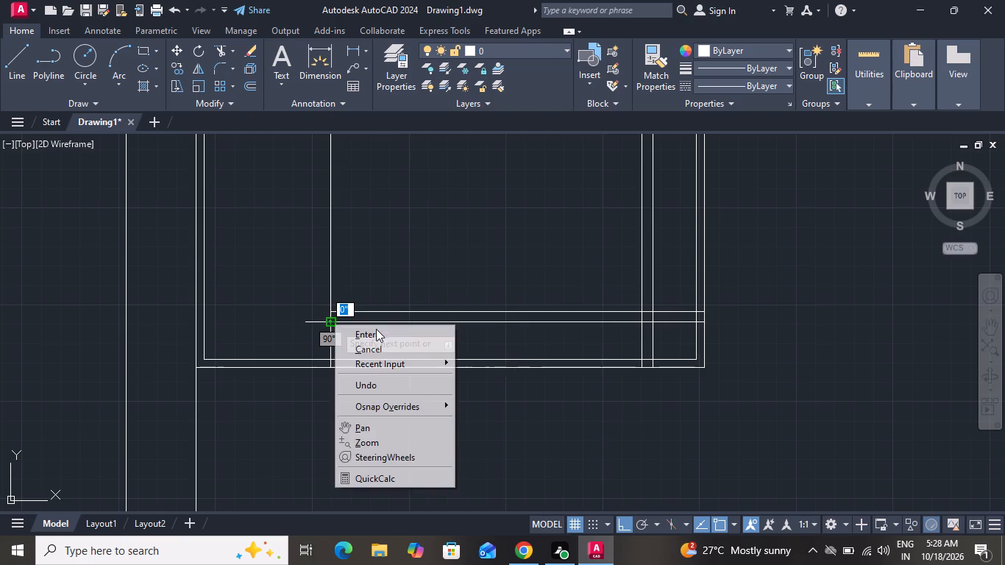
click(382, 344)
Draw a pillow rectangle about 8" wide and 10" high in the upper part of the strip left of the blanket.
scroll(392, 355, down, 2)
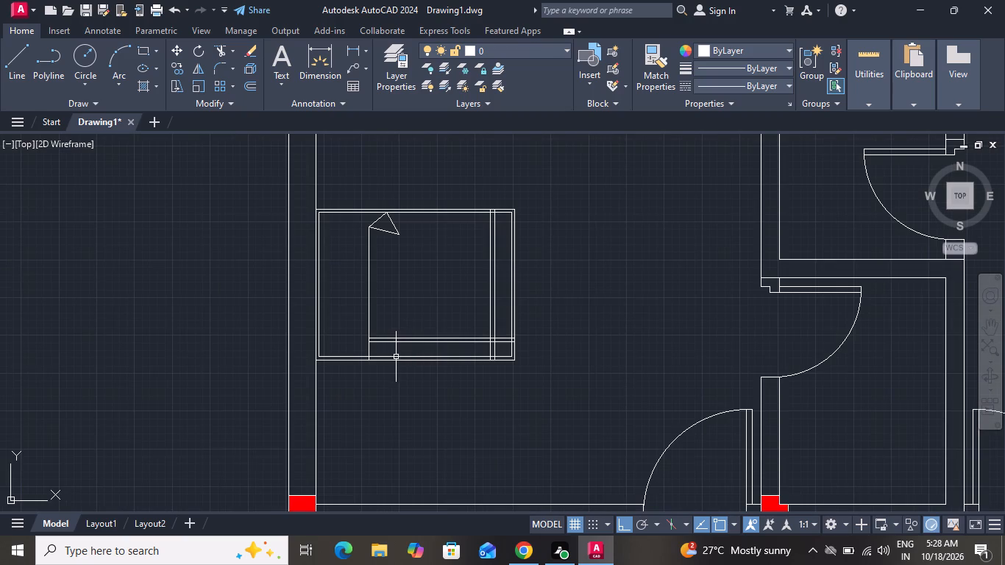
click(148, 48)
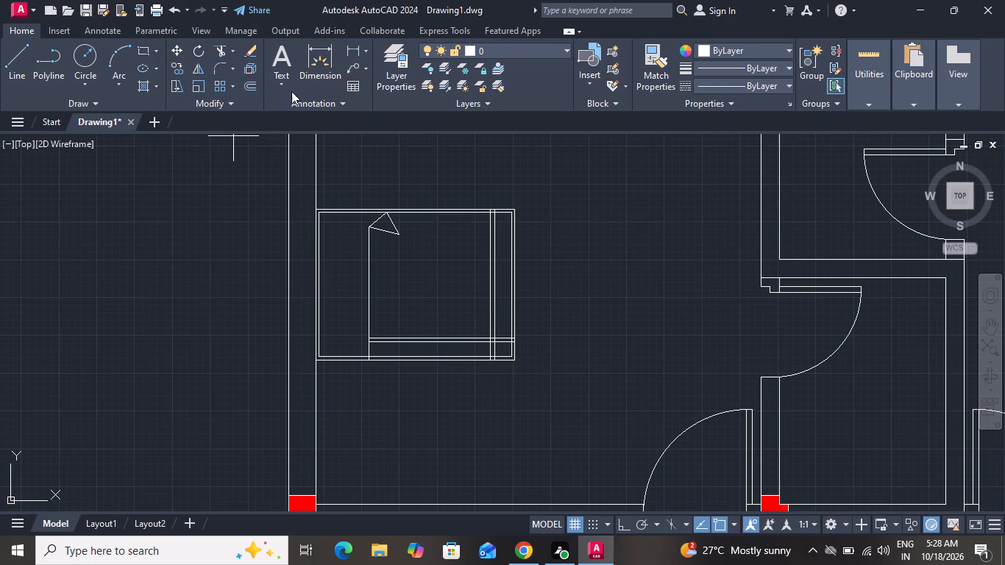
scroll(341, 219, up, 2)
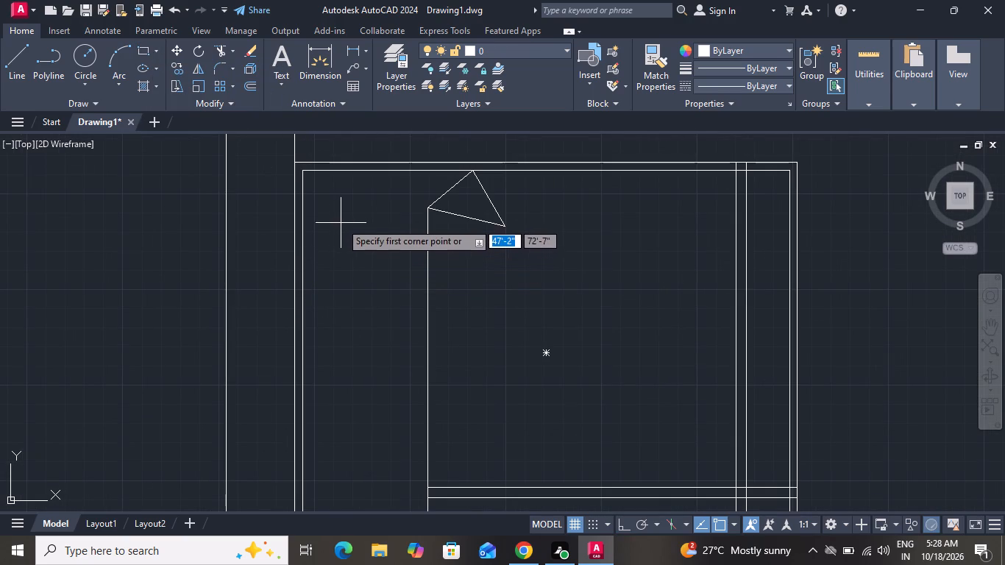
click(341, 218)
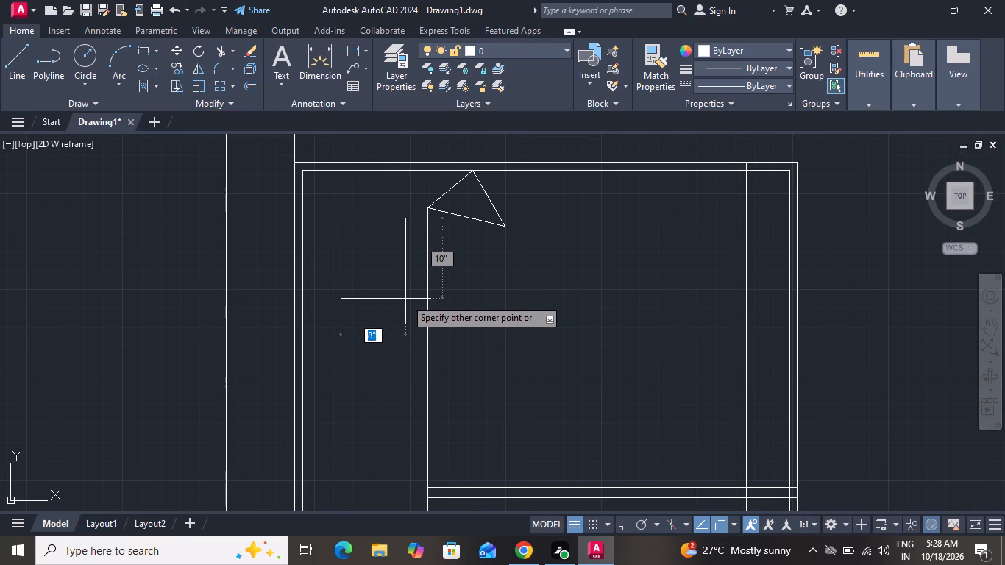
click(407, 300)
Move the pillow rectangle slightly left, towards the headboard side of the bed.
click(398, 298)
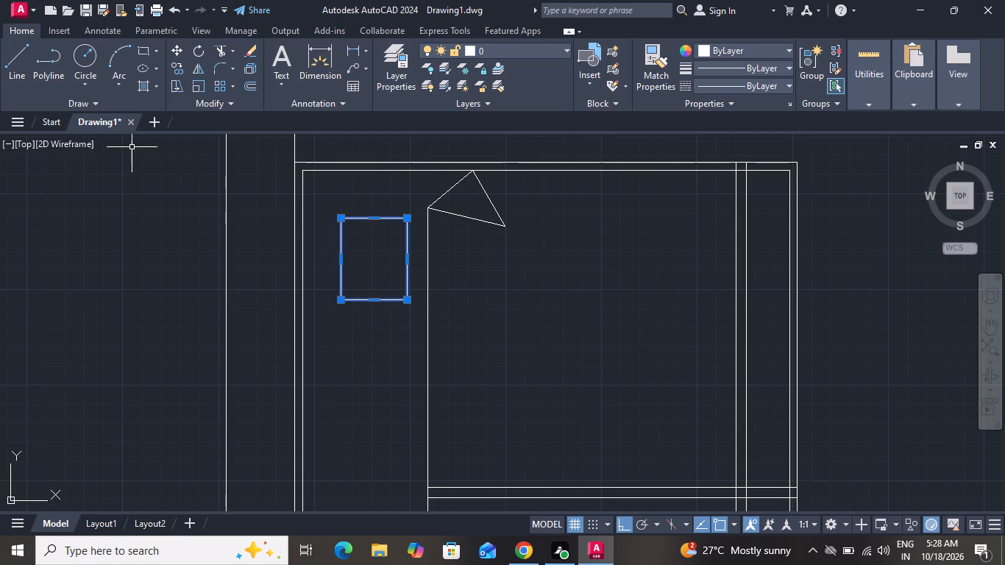
click(168, 45)
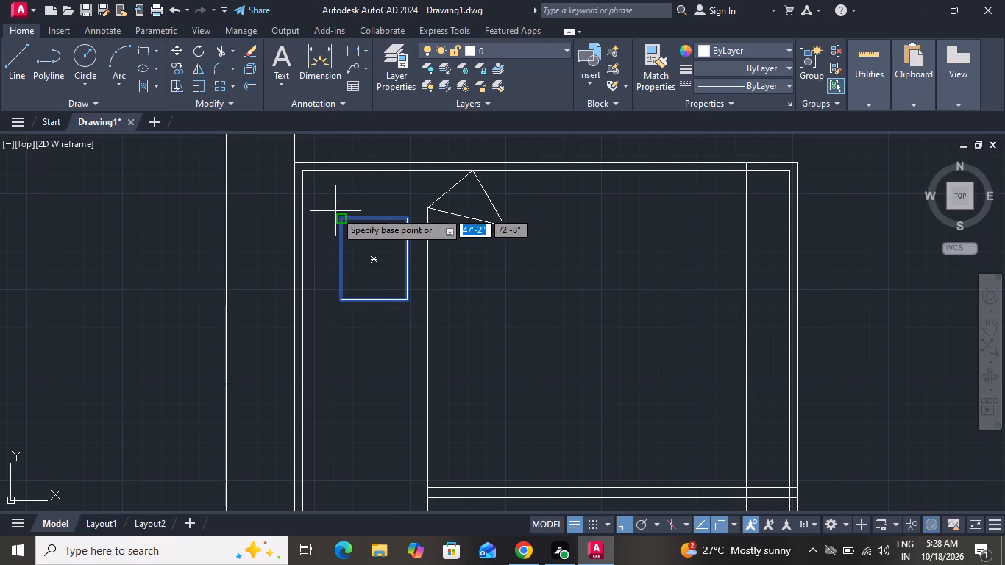
click(337, 221)
click(324, 214)
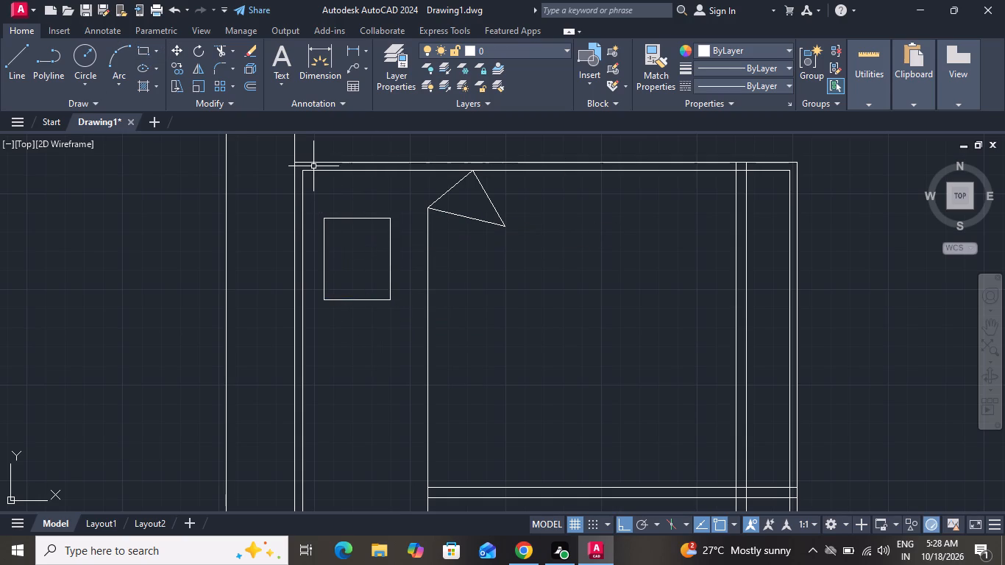
Copy the pillow rectangle about 1'-11" straight down to make the second pillow, and end the copy.
click(361, 285)
click(328, 329)
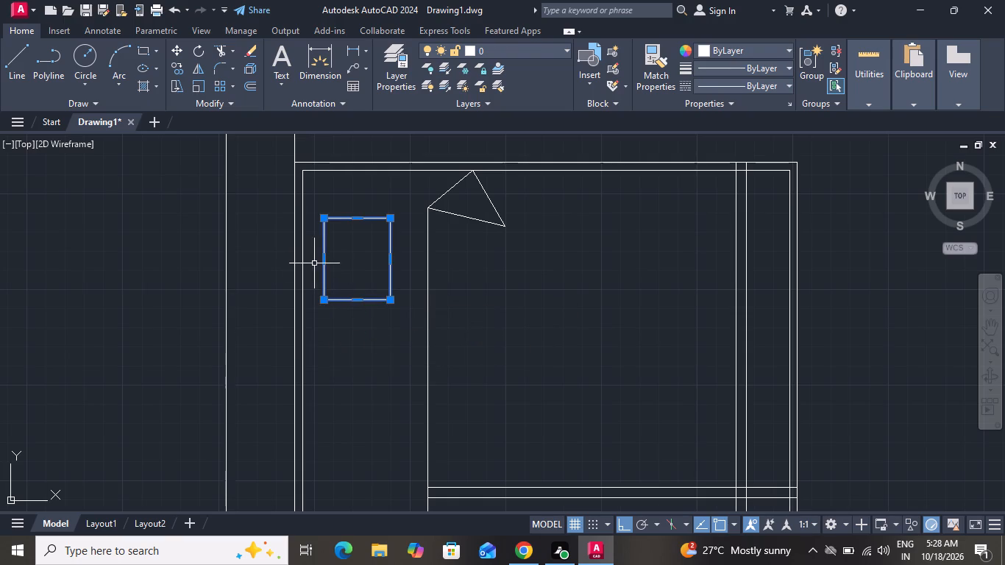
click(177, 71)
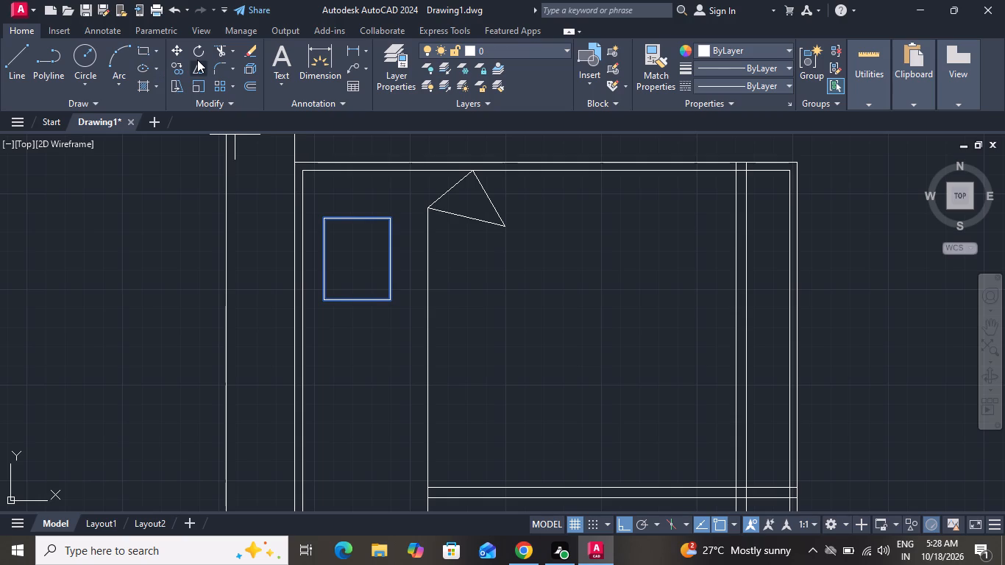
click(343, 300)
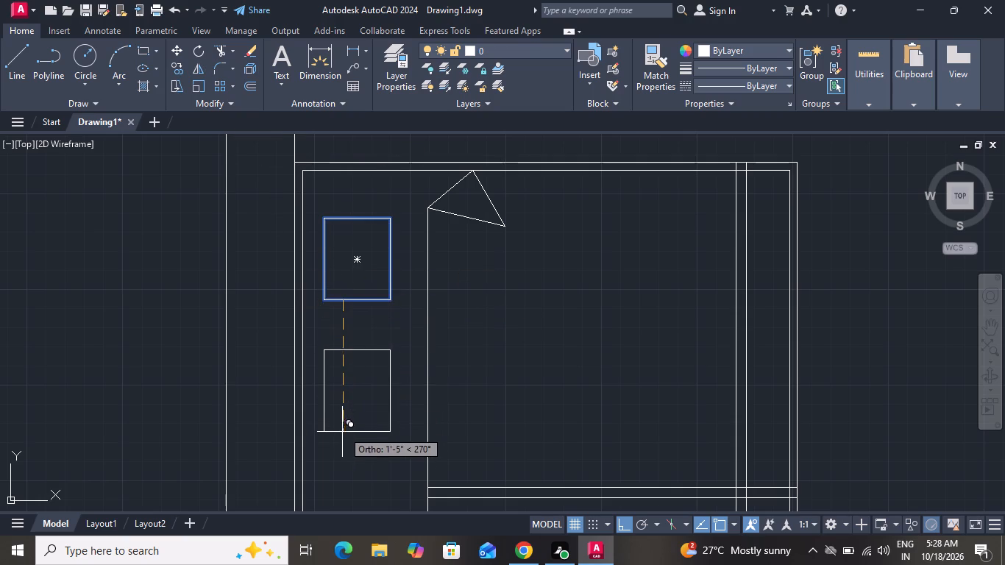
scroll(352, 416, down, 2)
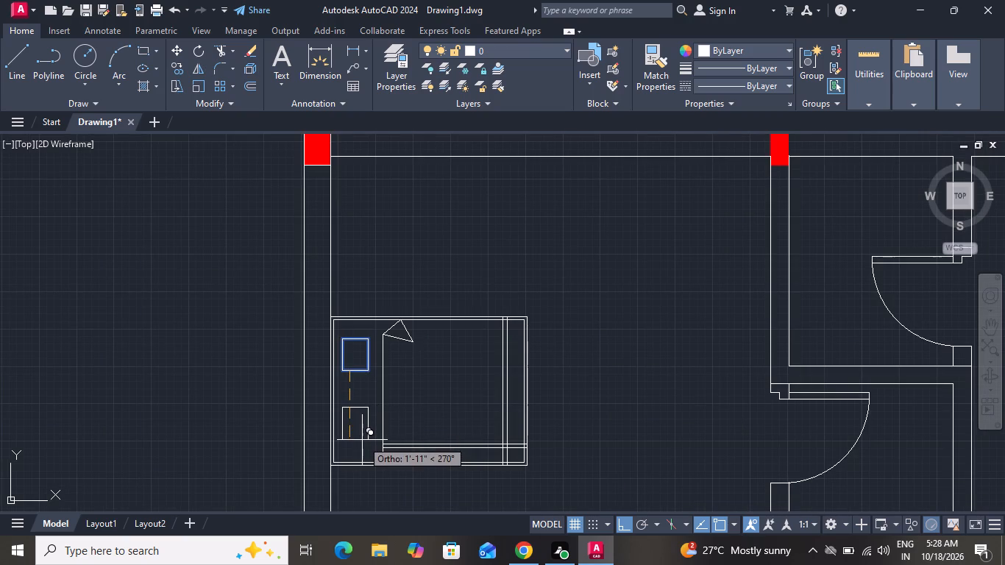
click(362, 440)
right_click(363, 410)
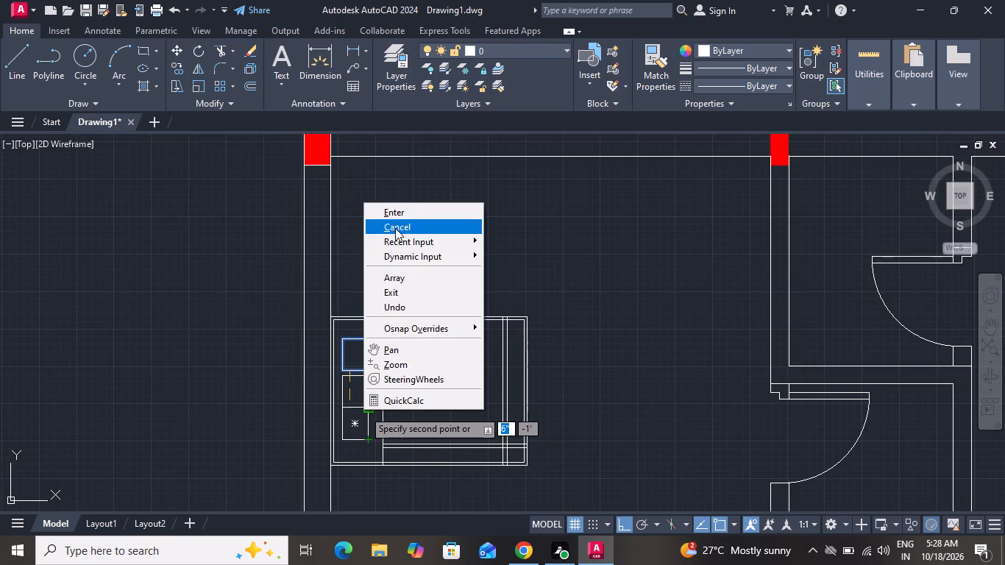
click(394, 223)
Draw a 4-sided polygon as a small diamond near the centre of the upper pillow.
click(155, 50)
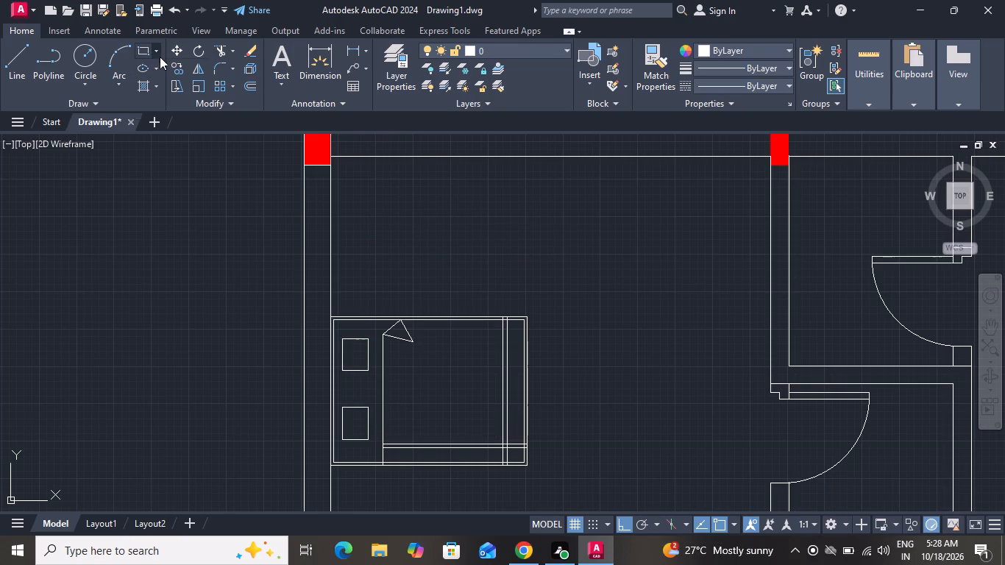
click(161, 103)
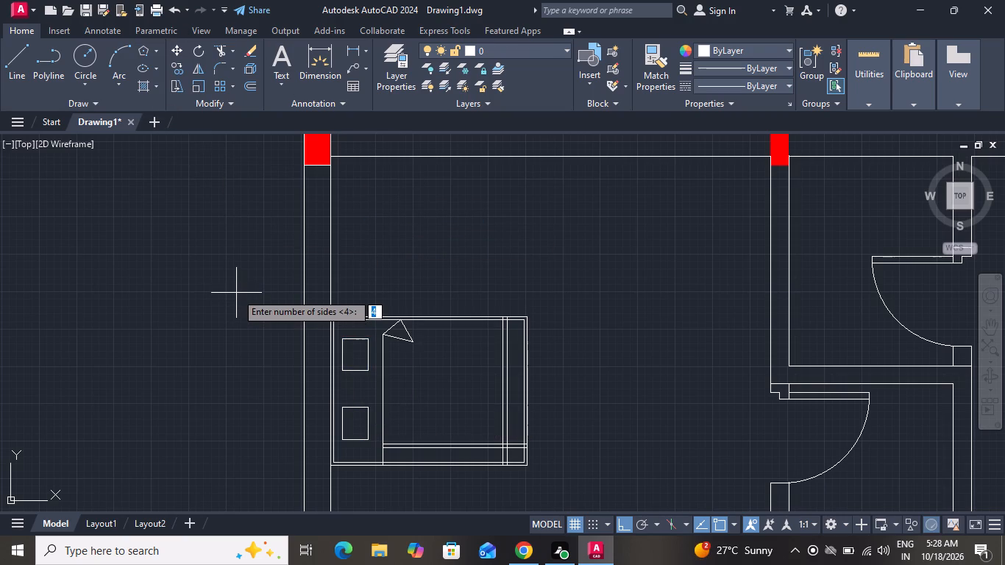
key(4)
key(space)
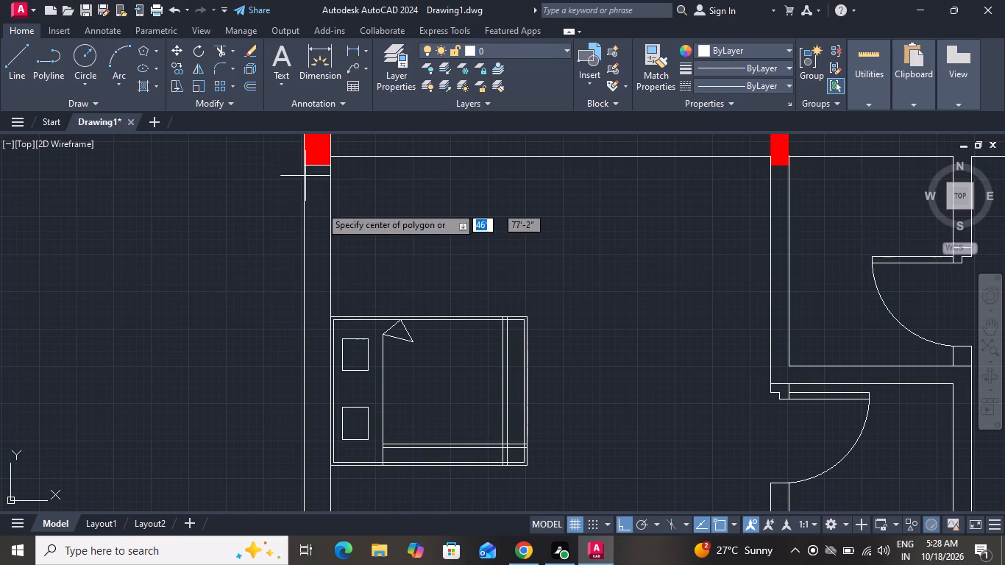
scroll(383, 372, up, 2)
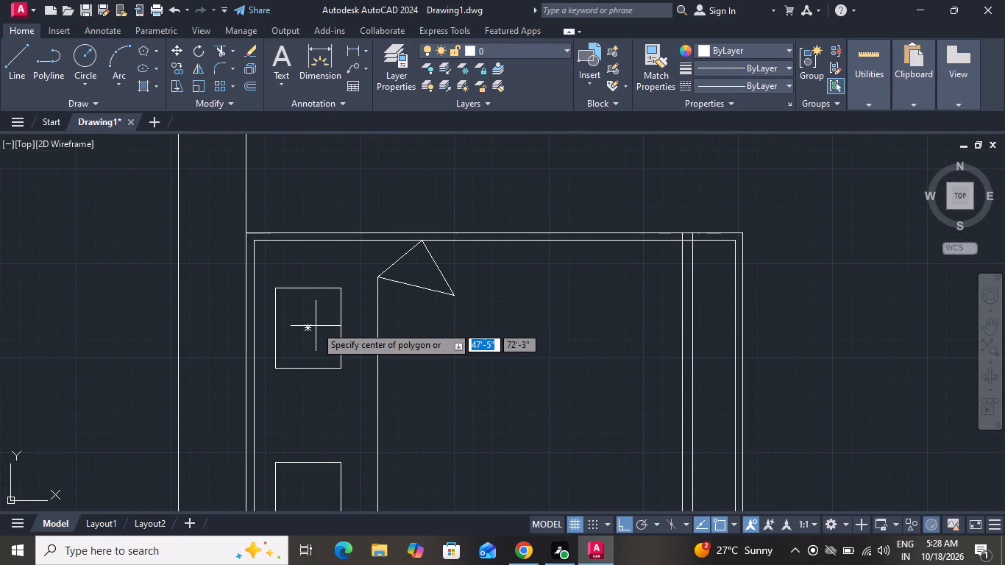
click(316, 326)
drag(379, 360, 316, 326)
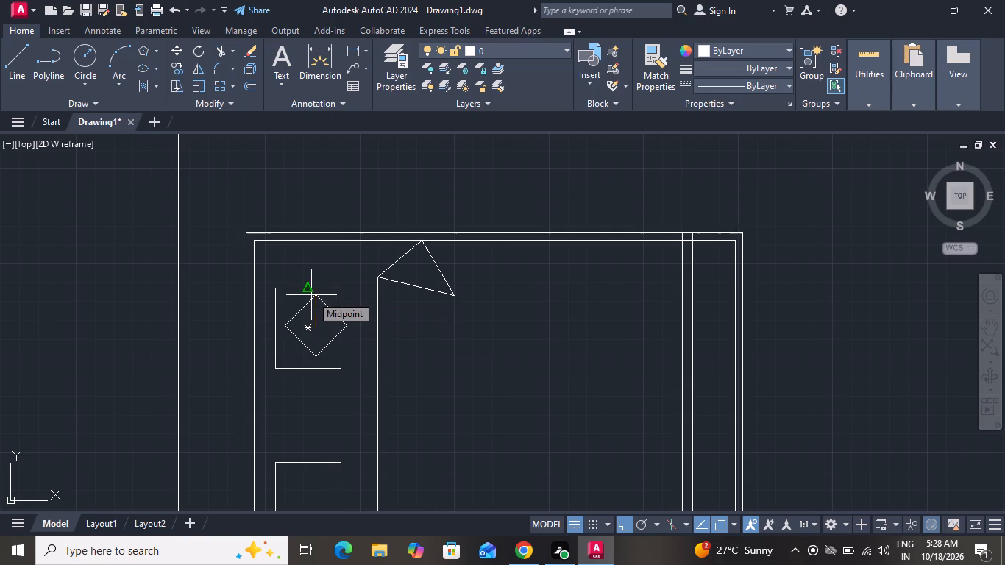
click(310, 297)
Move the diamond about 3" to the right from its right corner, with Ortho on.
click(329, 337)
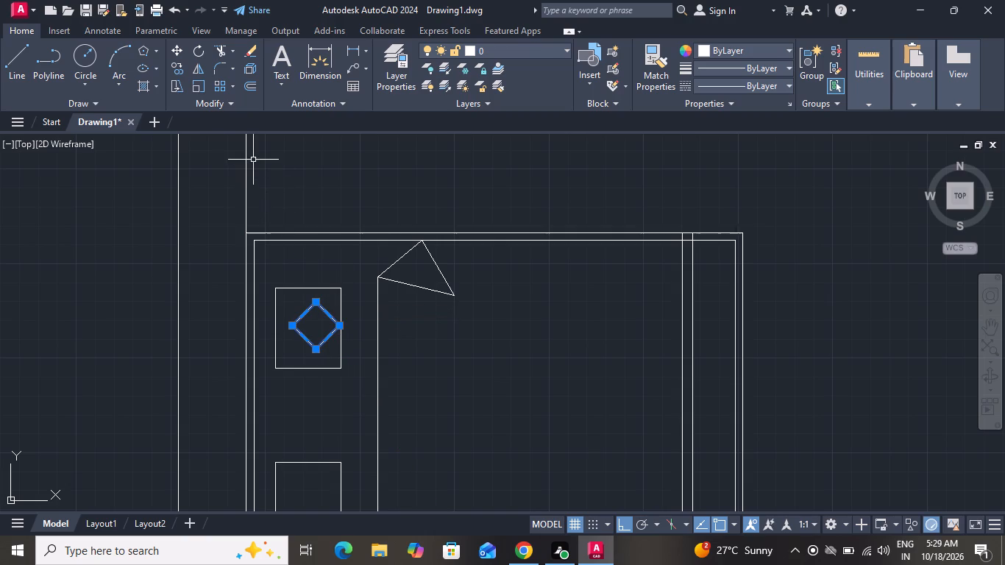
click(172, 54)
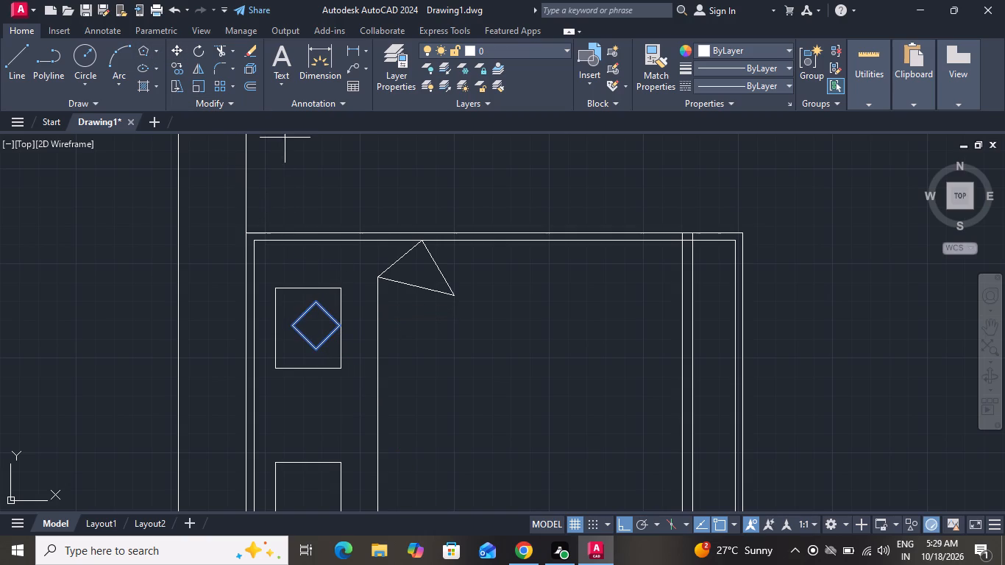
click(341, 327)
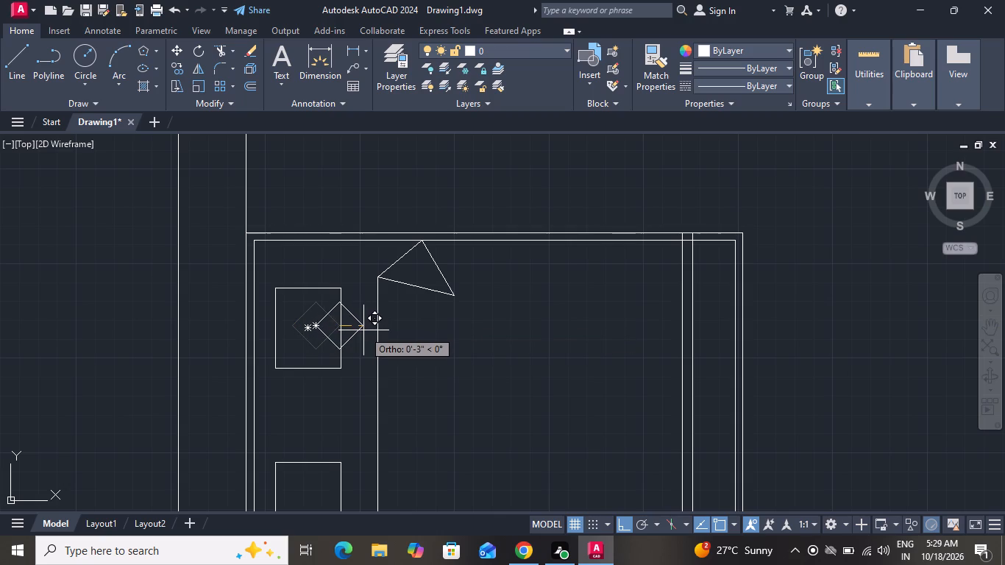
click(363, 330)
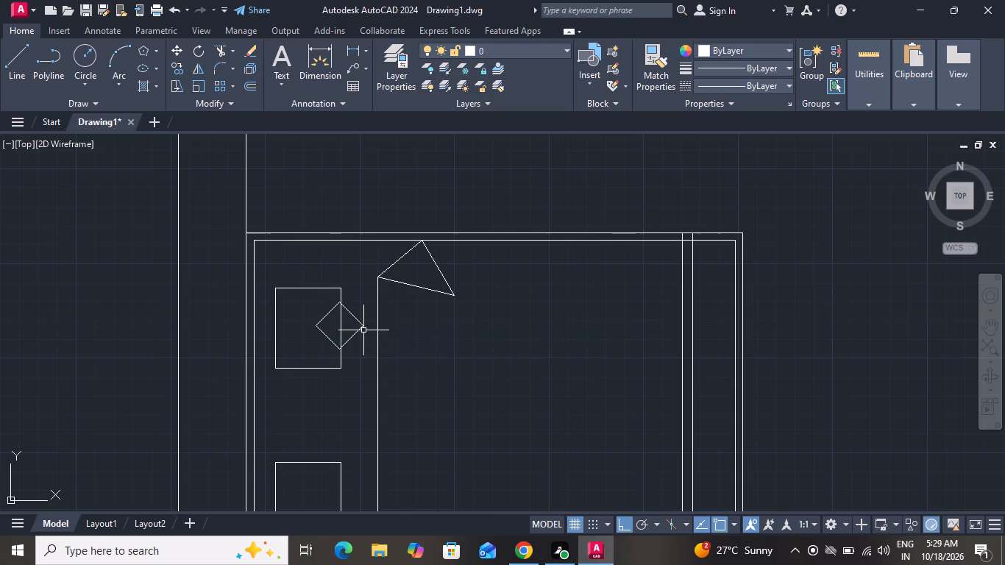
Move the diamond back left so its right corner sits on the upper pillow's right edge.
click(363, 330)
click(356, 323)
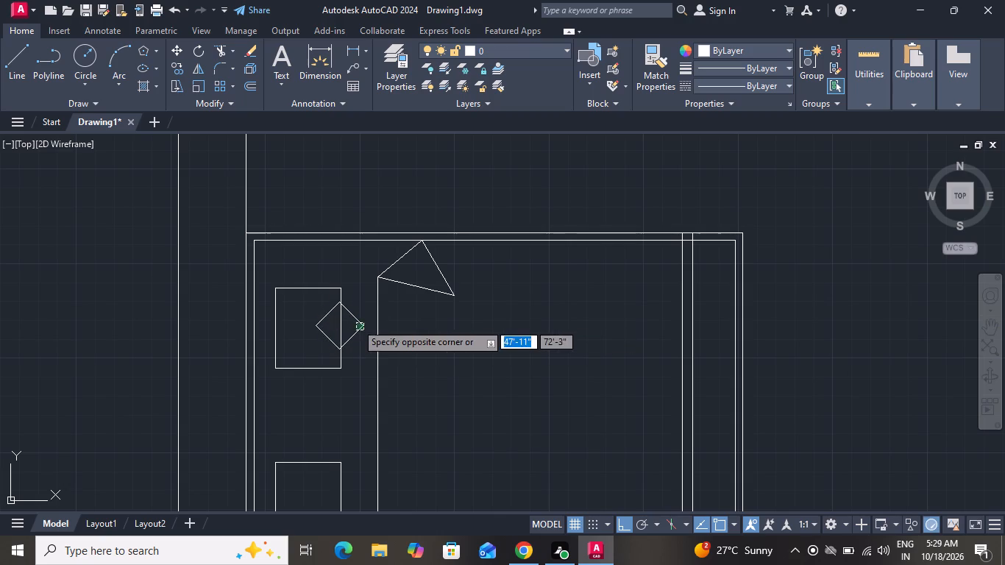
click(174, 48)
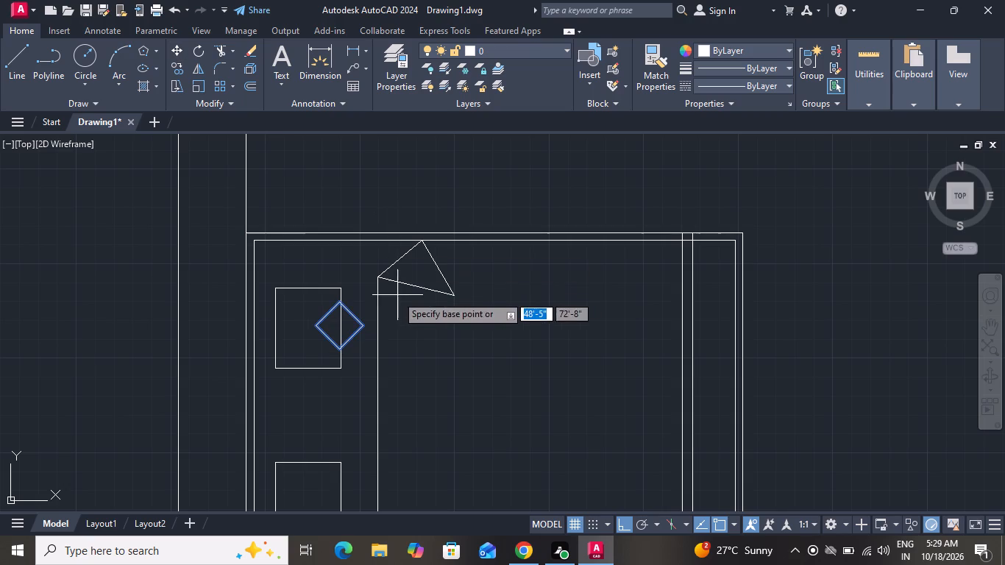
click(362, 324)
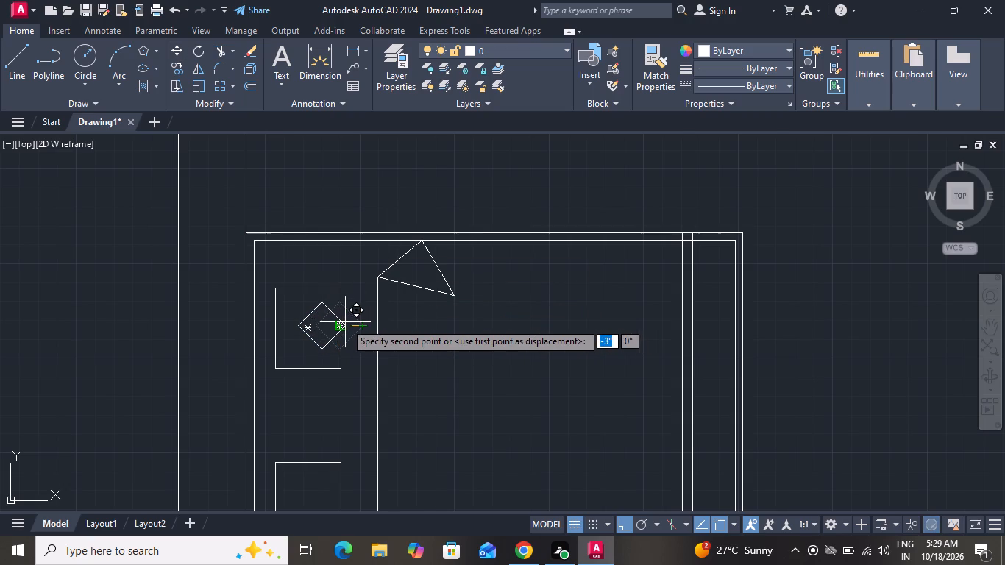
click(342, 321)
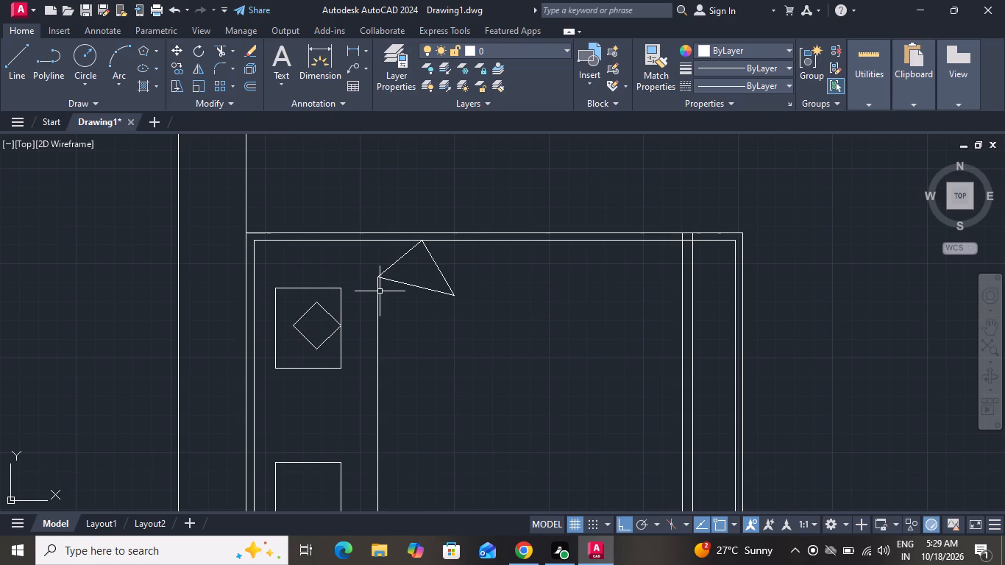
Copy the diamond from the upper pillow about 1'-11" straight down onto the lower pillow's right edge, and end the copy.
click(328, 336)
click(178, 68)
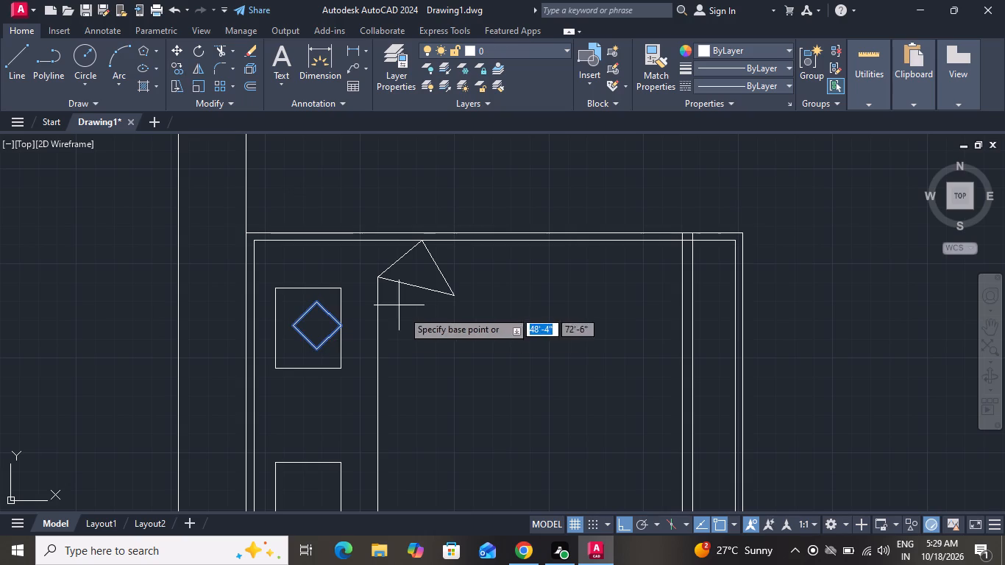
click(334, 323)
scroll(364, 221, down, 2)
scroll(356, 327, up, 1)
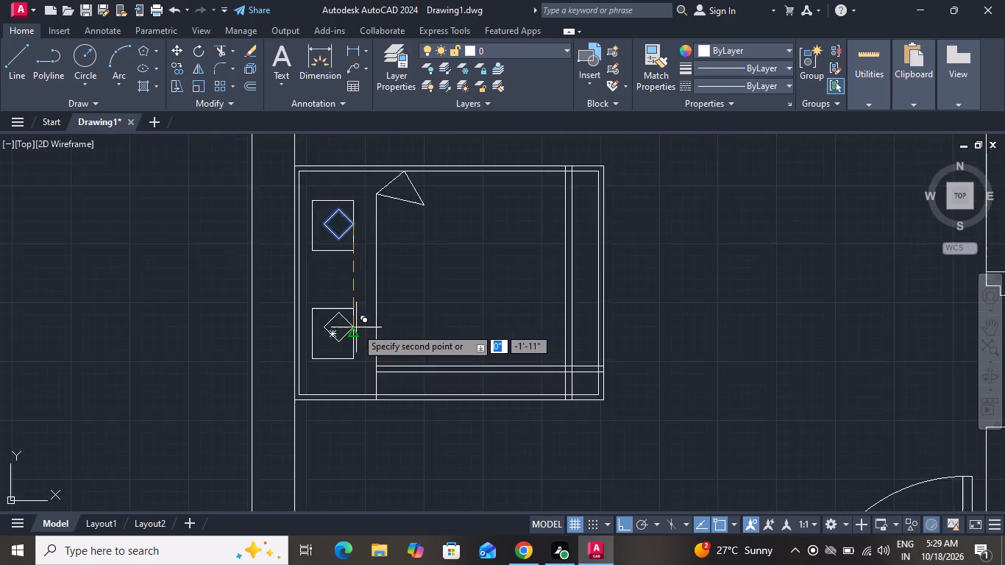
scroll(356, 327, up, 1)
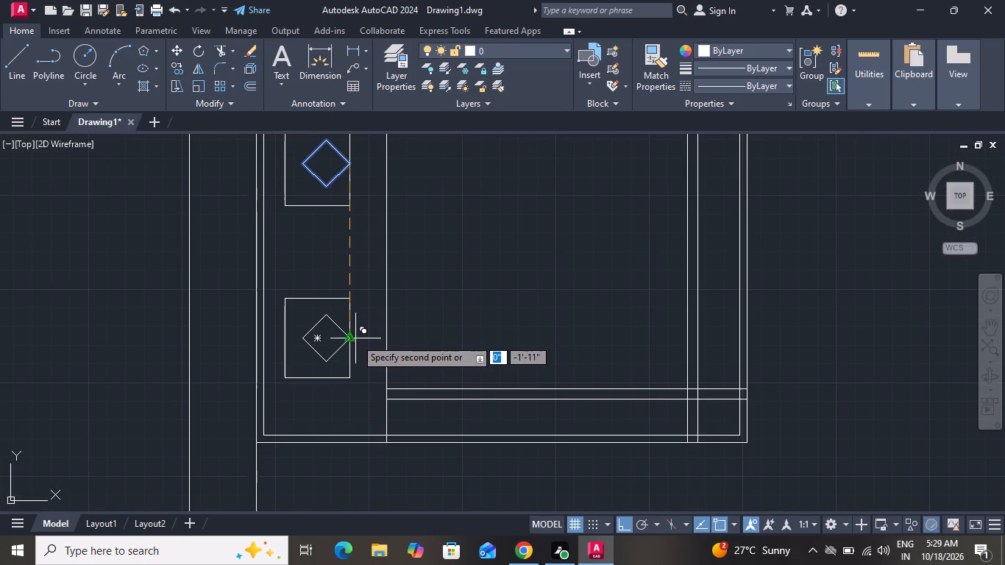
click(355, 338)
right_click(394, 321)
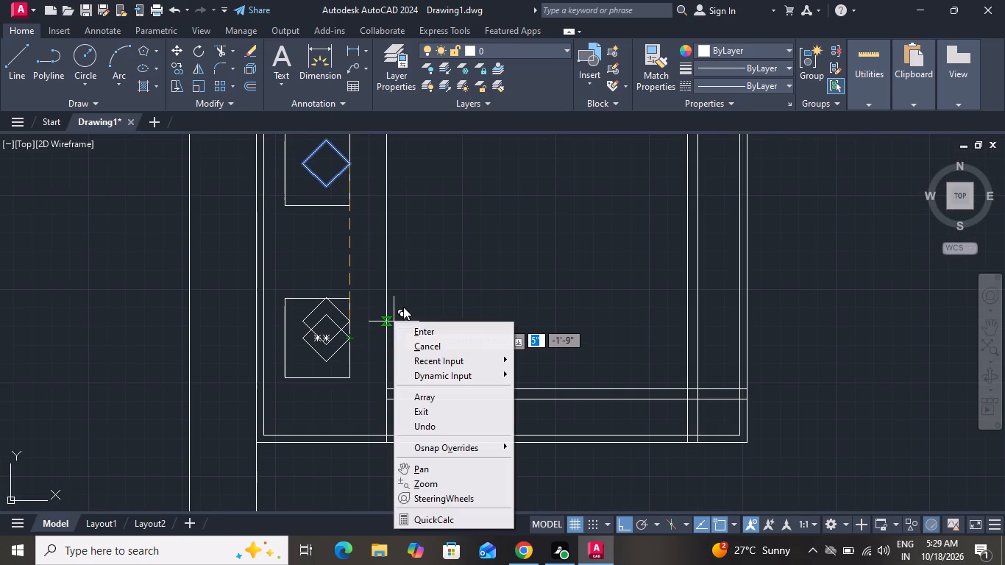
click(422, 353)
click(422, 345)
Draw a bedside table rectangle about 11" by 9" beside the wall, just above the bed's upper-left corner.
scroll(422, 344, down, 1)
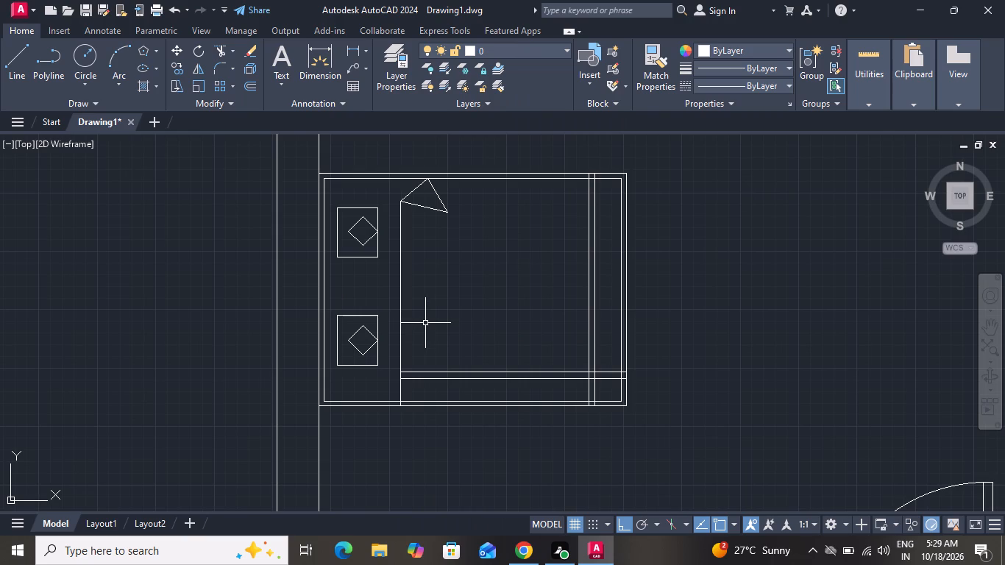
scroll(427, 319, down, 1)
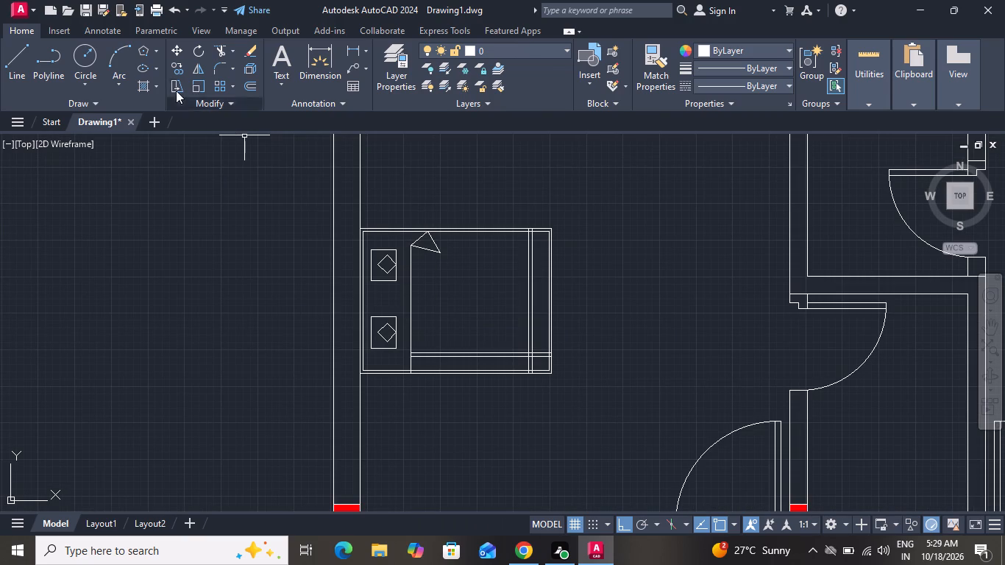
click(155, 52)
click(151, 71)
scroll(393, 196, up, 1)
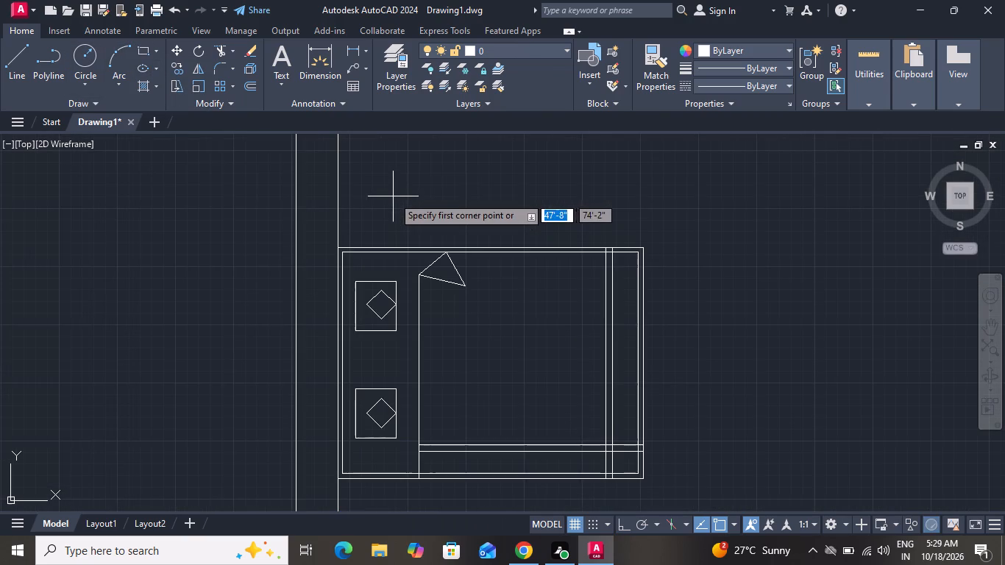
click(348, 191)
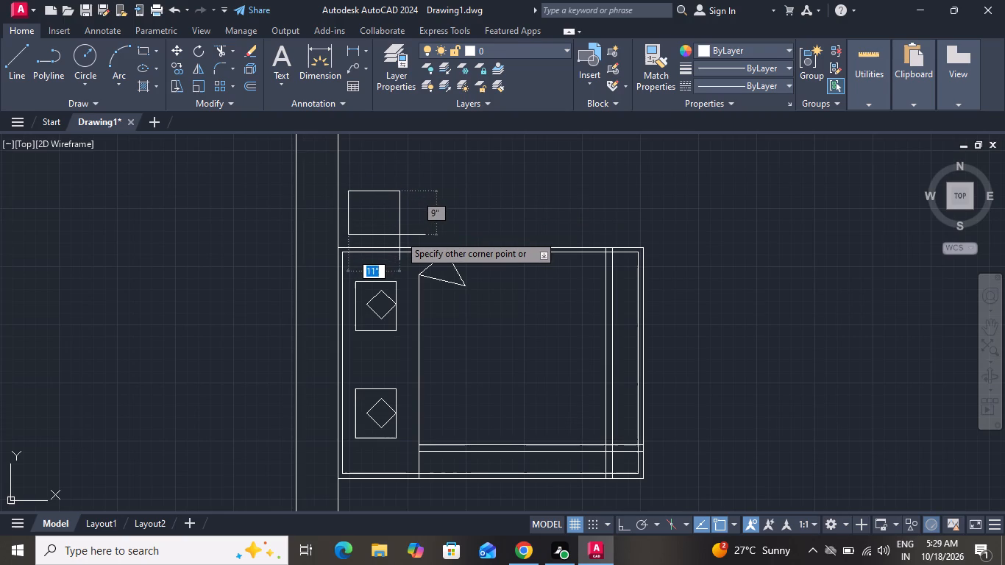
click(399, 235)
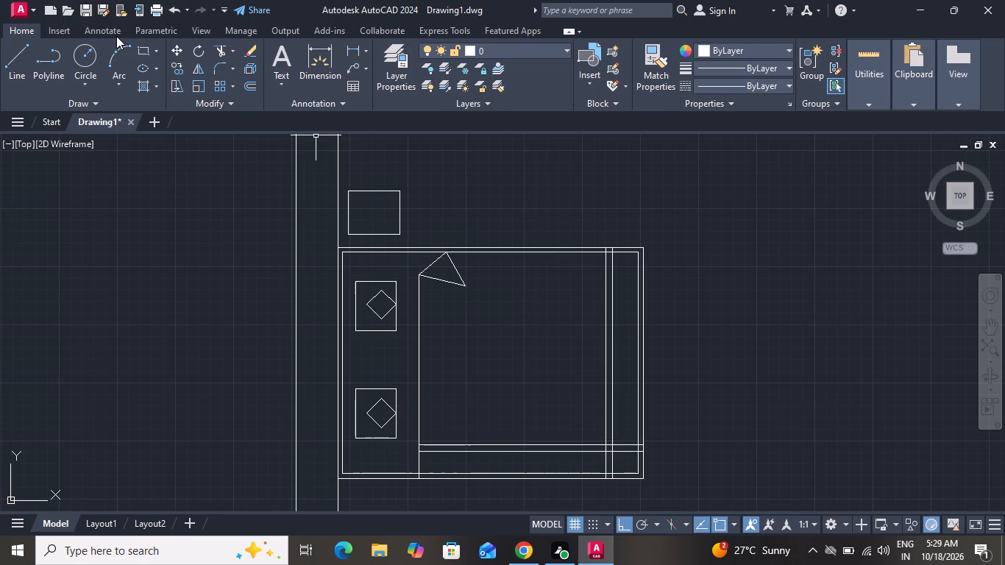
Draw a vertical line through the bedside table rectangle, close to its left edge, from top edge to bottom edge.
click(10, 53)
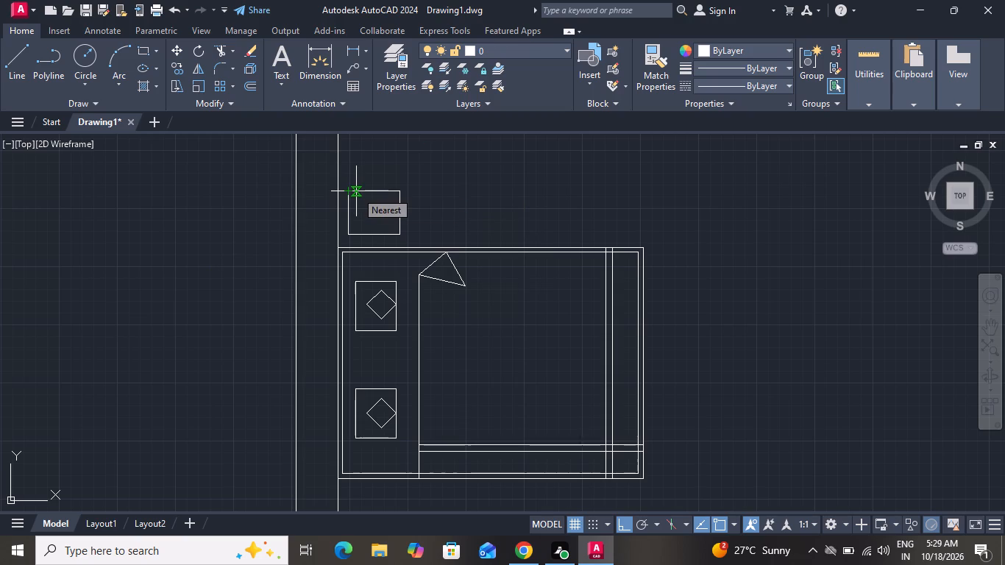
click(356, 191)
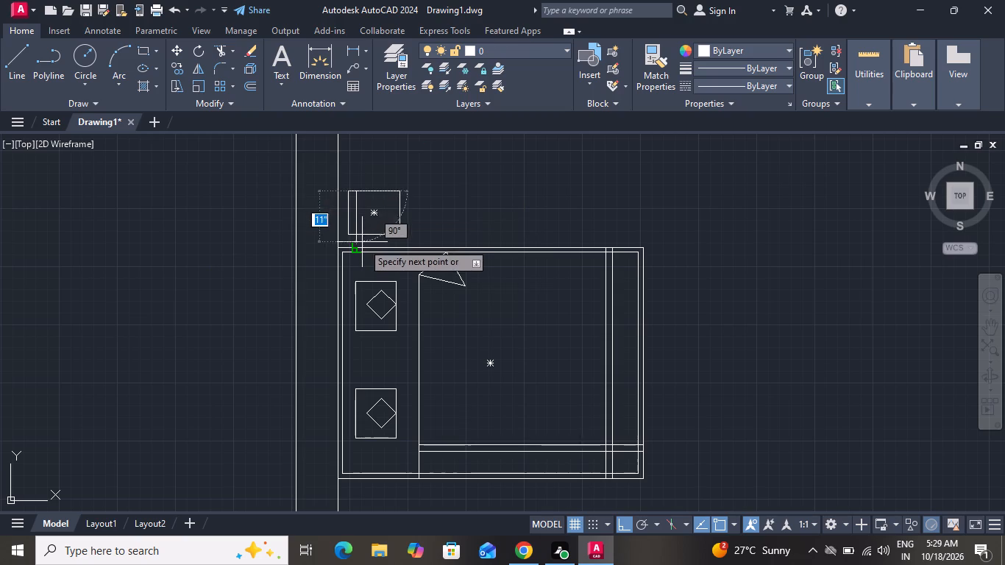
click(360, 235)
right_click(360, 235)
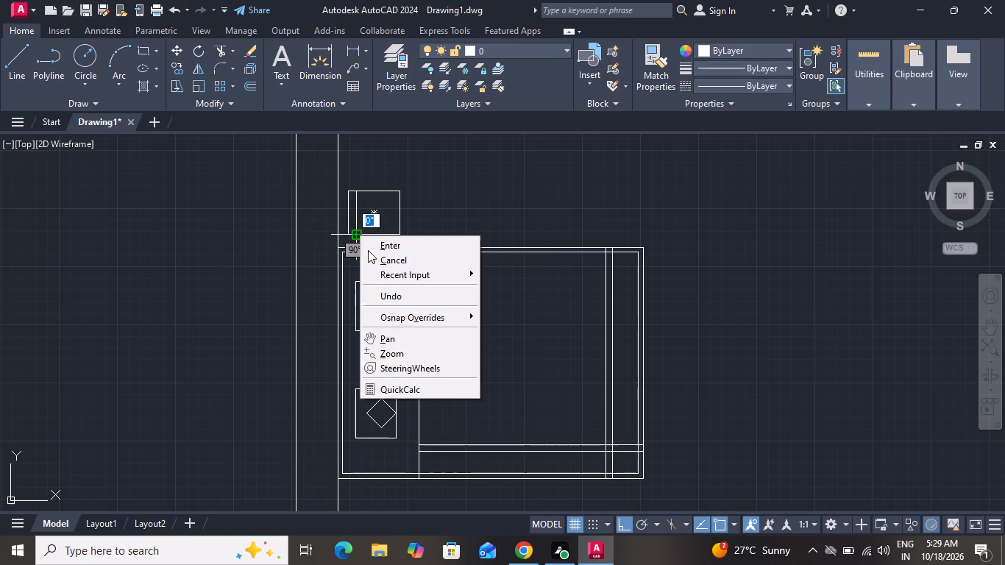
click(372, 260)
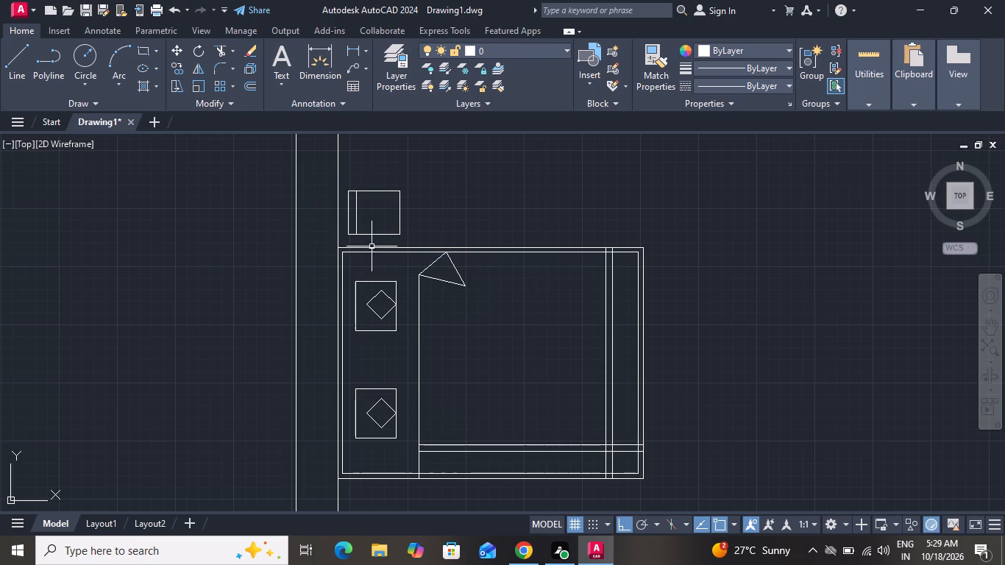
Draw two closely spaced horizontal lines across the bedside table, slightly above its middle, from the left edge to the right edge.
click(20, 43)
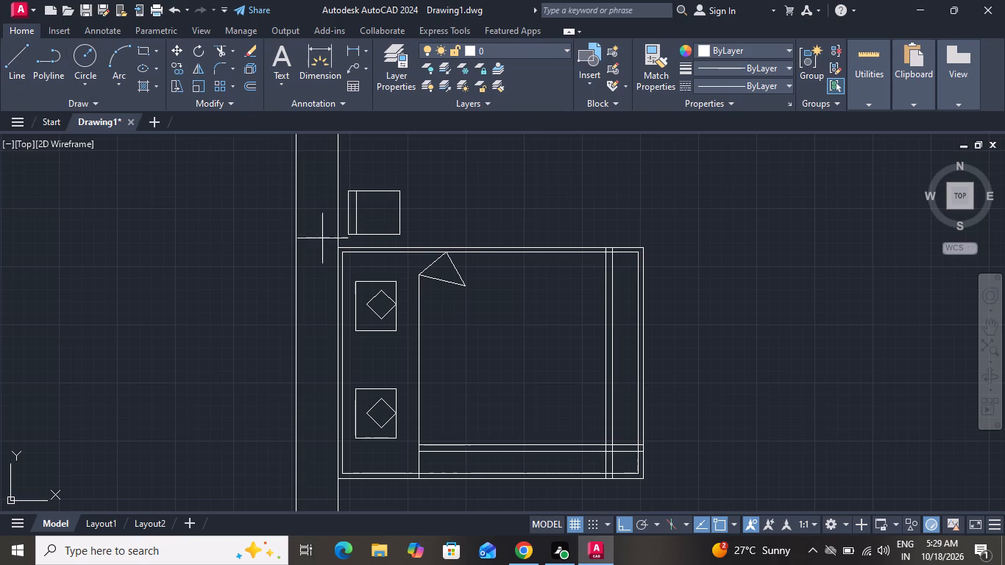
scroll(364, 217, up, 2)
click(321, 188)
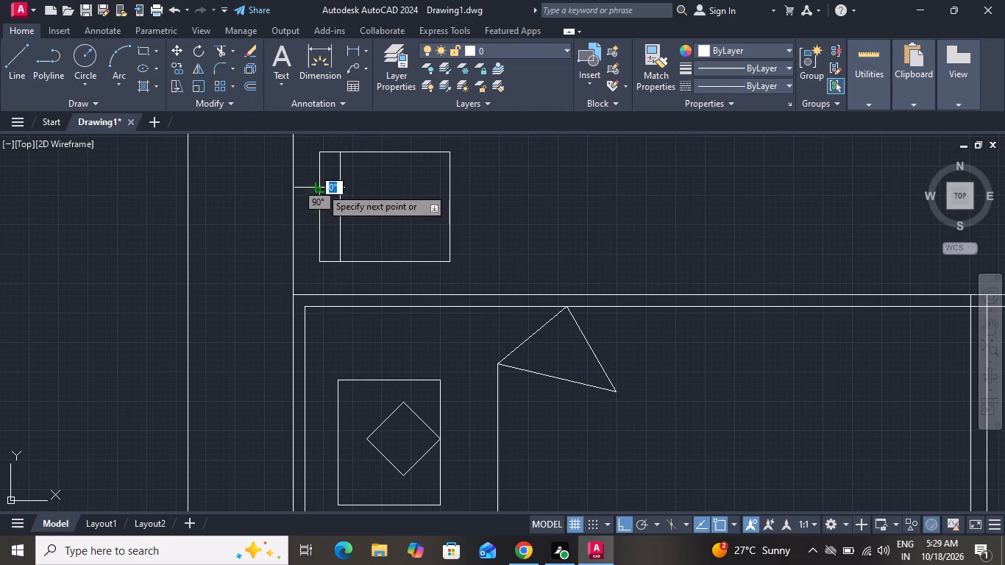
click(450, 191)
right_click(450, 191)
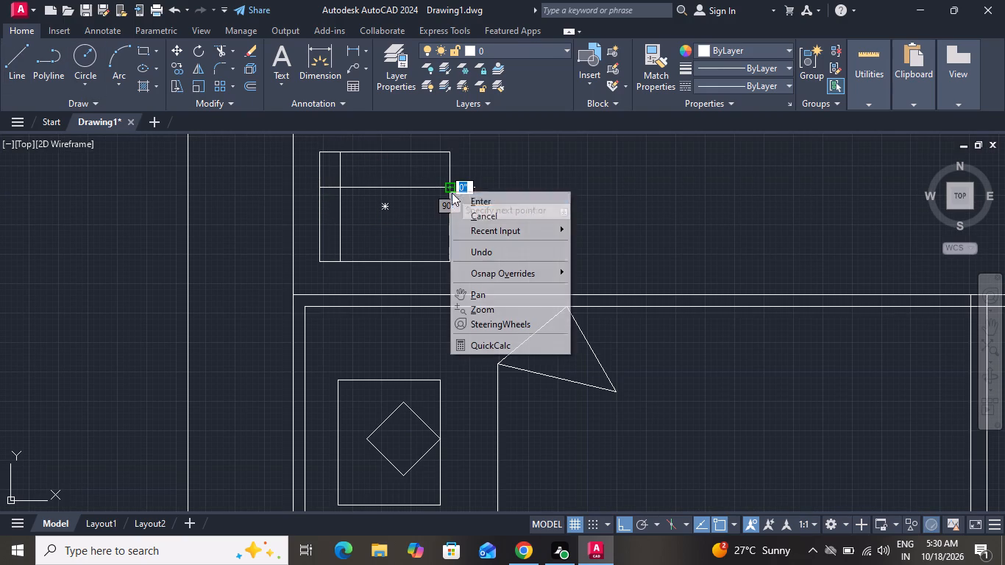
click(461, 220)
click(10, 50)
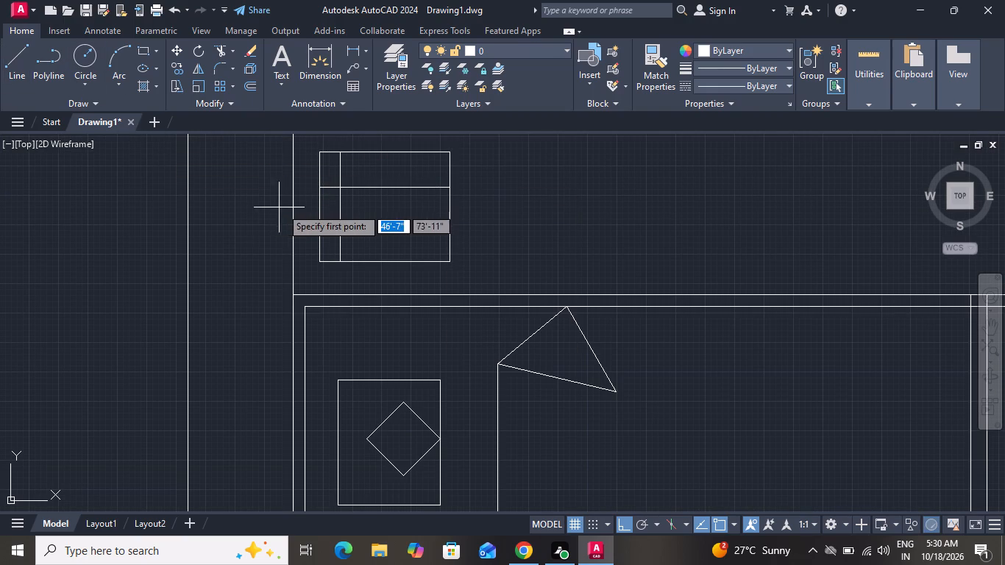
click(319, 198)
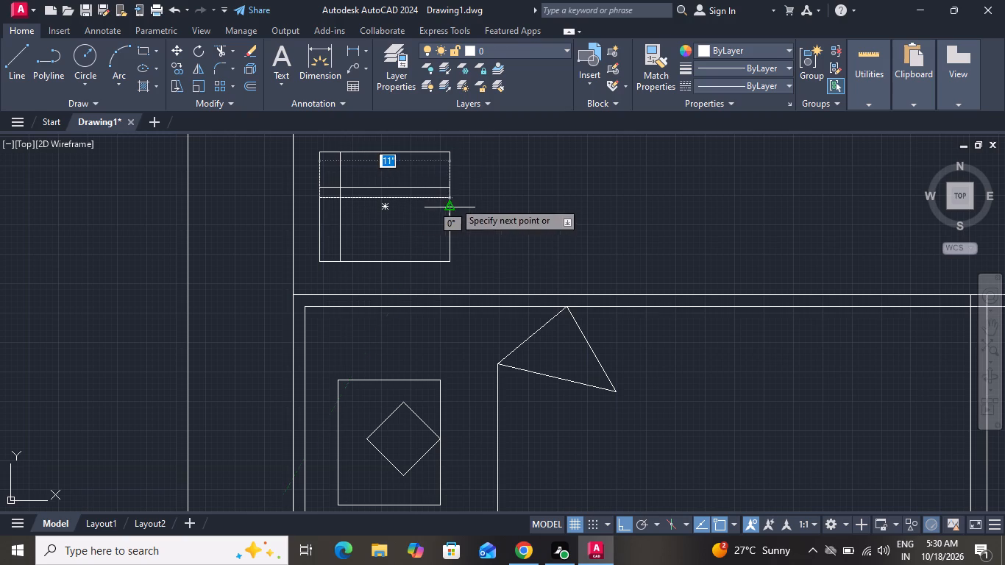
click(454, 201)
right_click(454, 201)
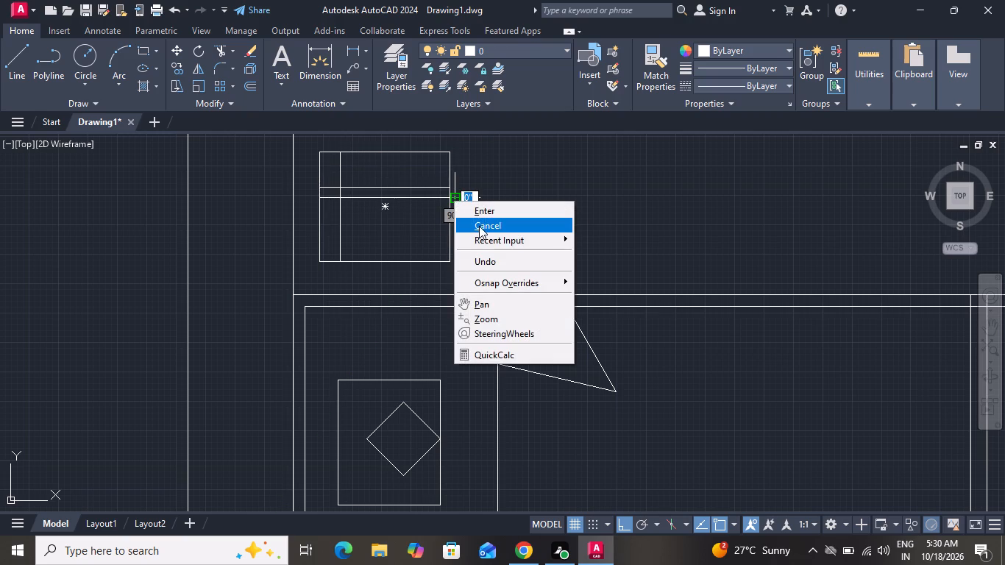
click(480, 226)
Trim the end of the lower horizontal line that sticks out past the bedside table's right edge.
scroll(442, 230, down, 1)
scroll(443, 227, up, 2)
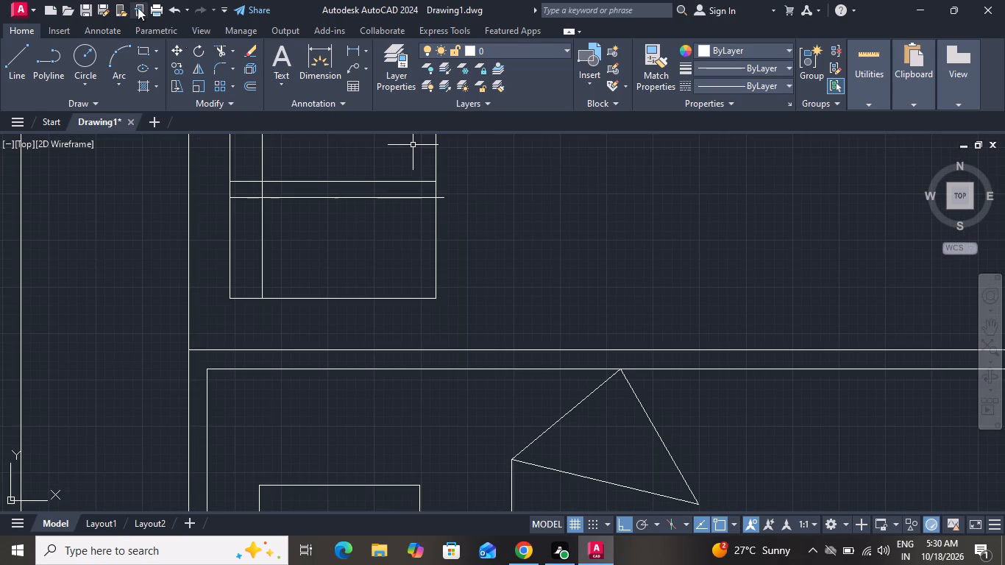
click(217, 43)
scroll(712, 335, down, 3)
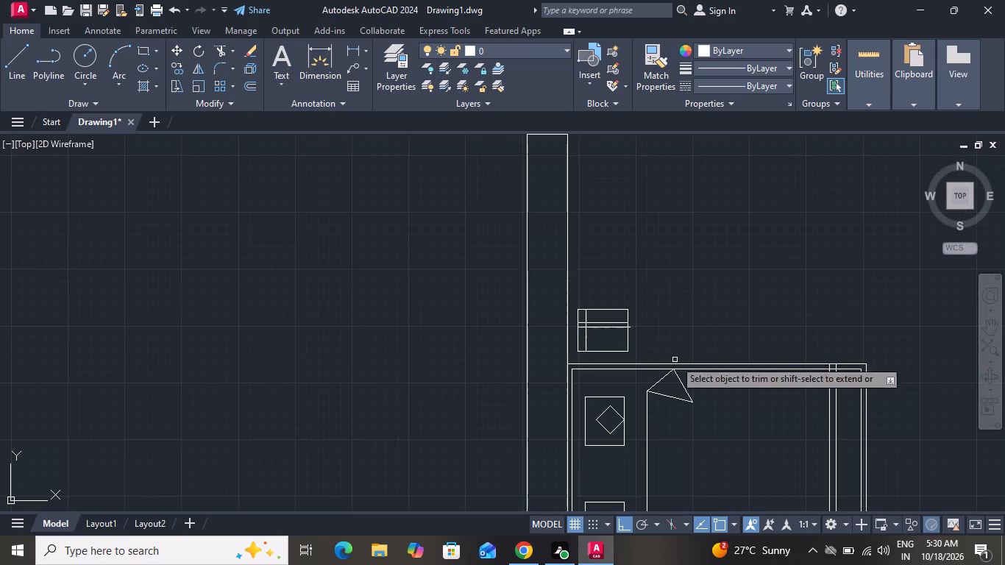
scroll(747, 244, down, 1)
scroll(570, 277, up, 2)
scroll(906, 331, up, 2)
scroll(687, 321, up, 2)
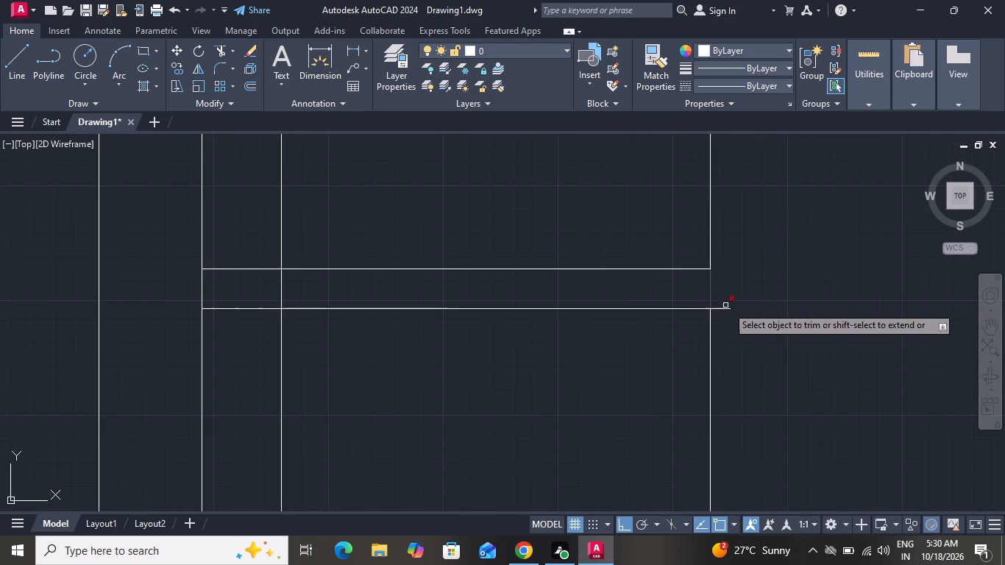
click(730, 308)
right_click(730, 308)
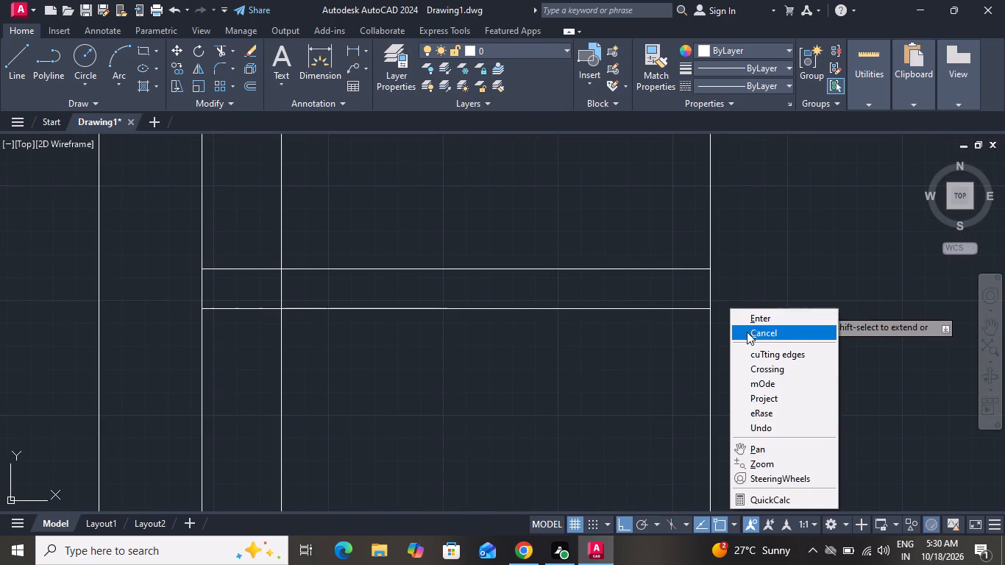
click(747, 332)
Copy the whole bedside table with its inner lines about 5'-7" straight down to just below the bed, and end the copy.
scroll(737, 272, down, 3)
click(757, 212)
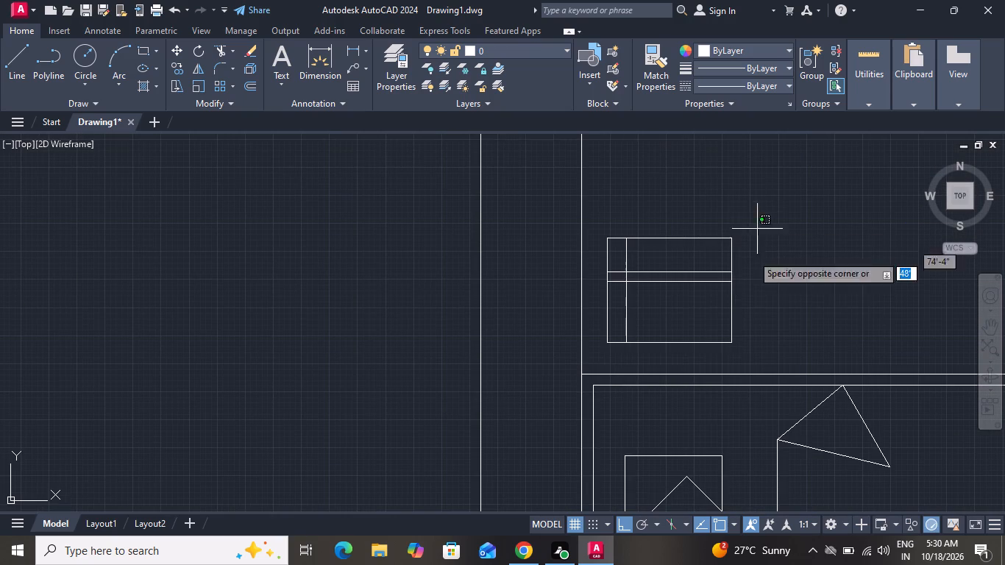
click(600, 357)
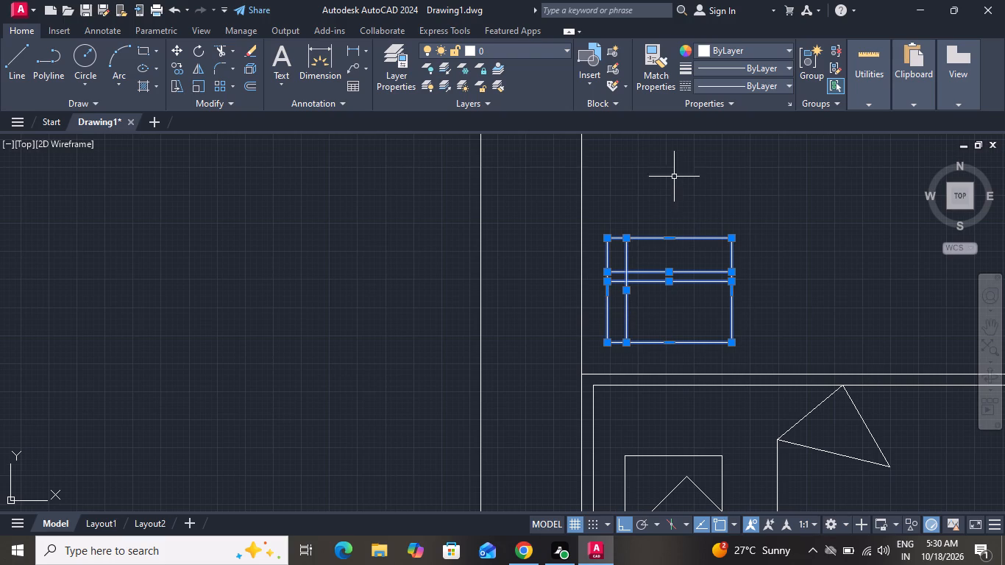
click(182, 70)
click(672, 347)
scroll(647, 260, down, 2)
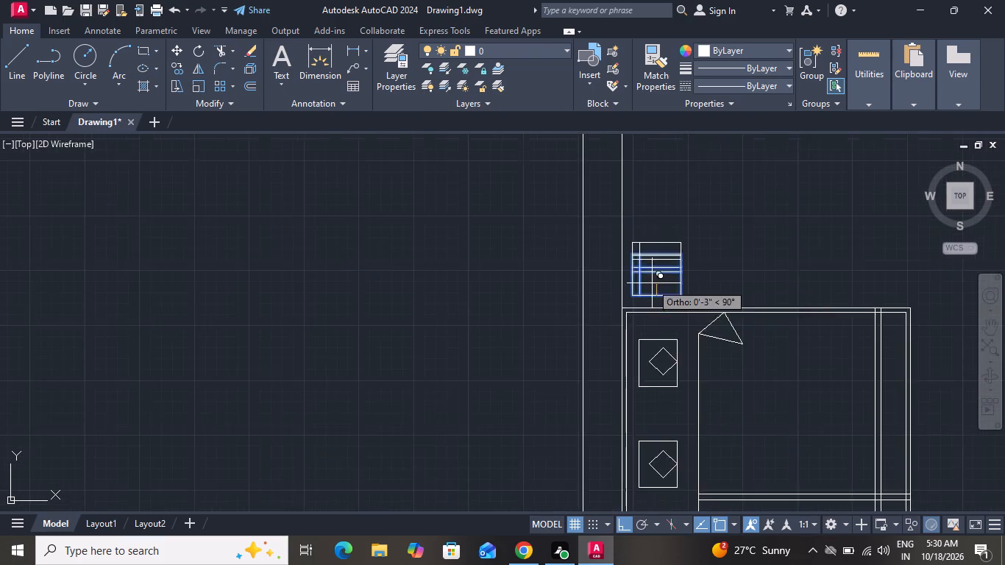
scroll(652, 283, down, 2)
scroll(650, 419, up, 2)
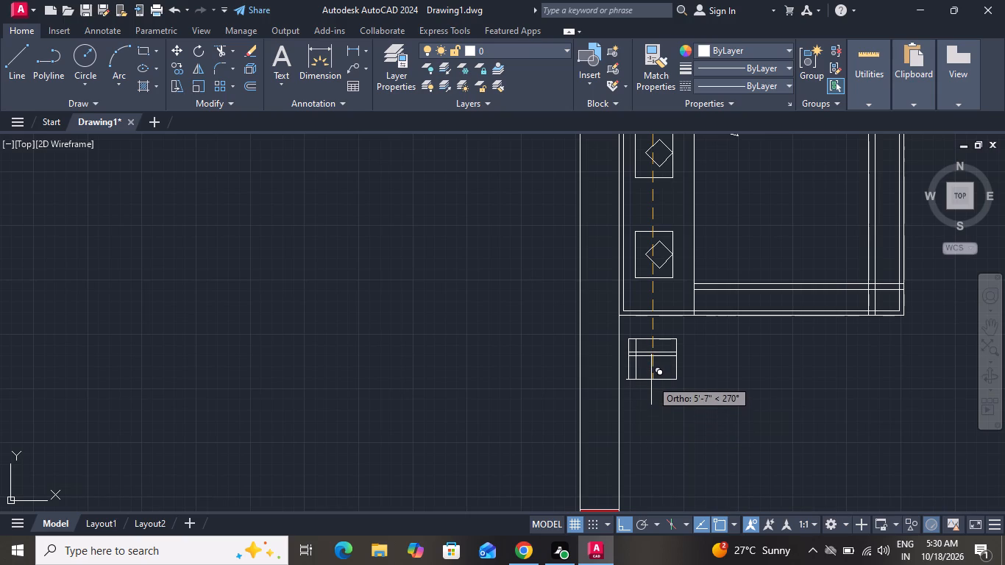
click(653, 382)
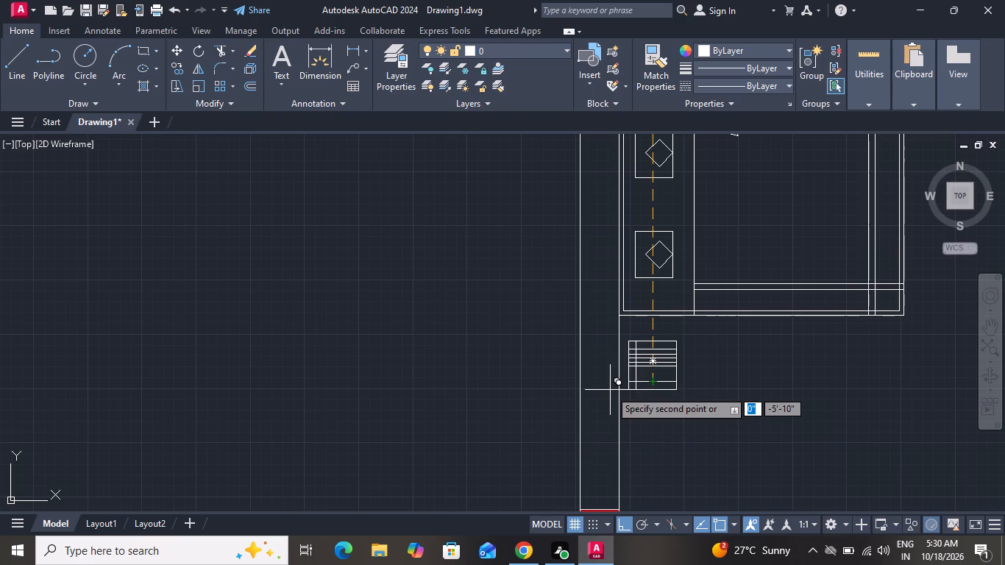
scroll(570, 380, up, 1)
right_click(570, 380)
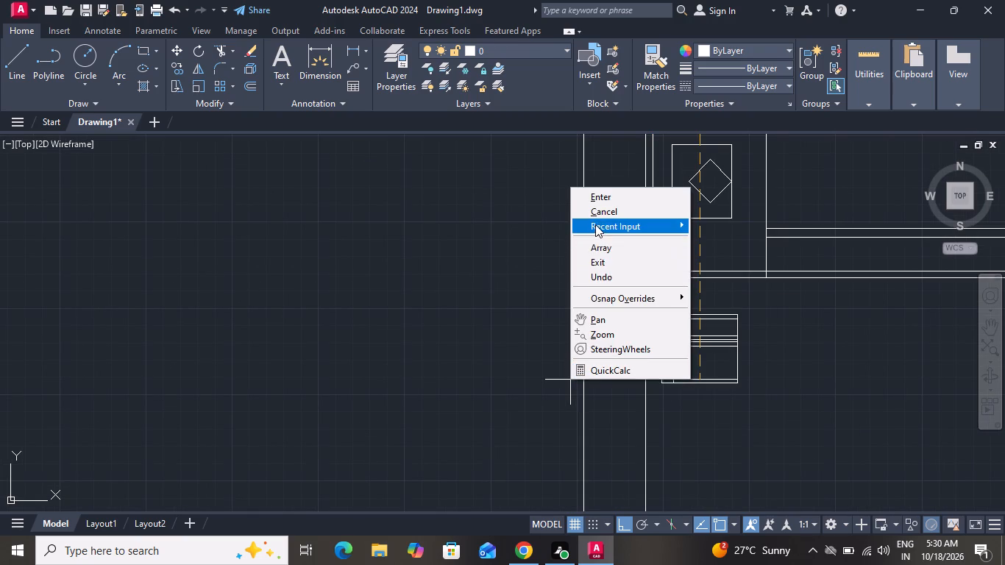
click(595, 213)
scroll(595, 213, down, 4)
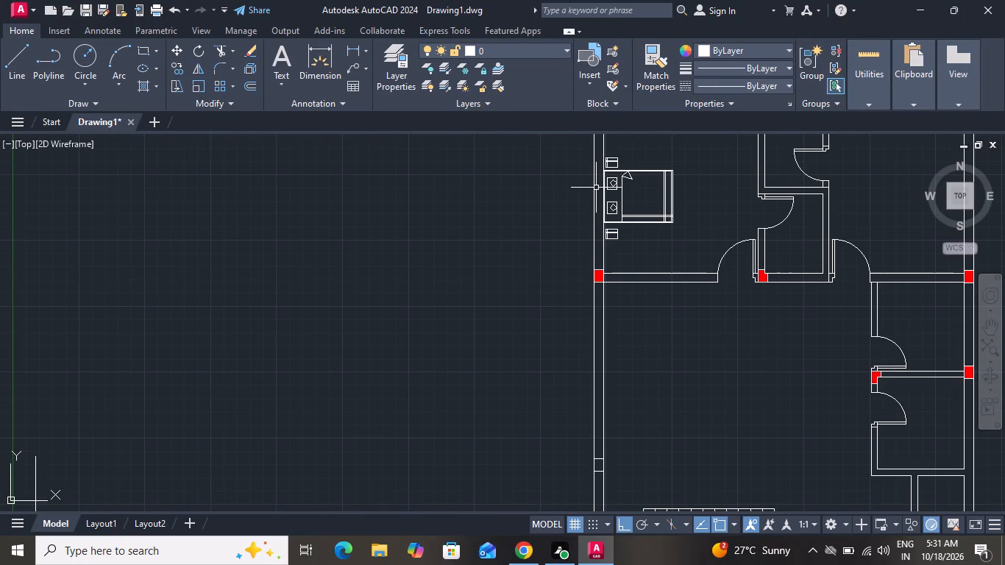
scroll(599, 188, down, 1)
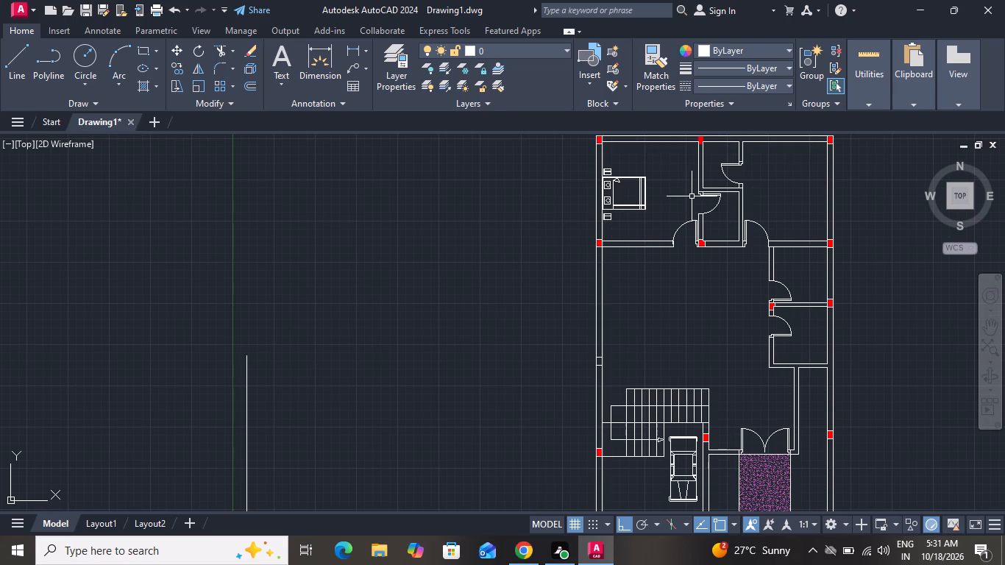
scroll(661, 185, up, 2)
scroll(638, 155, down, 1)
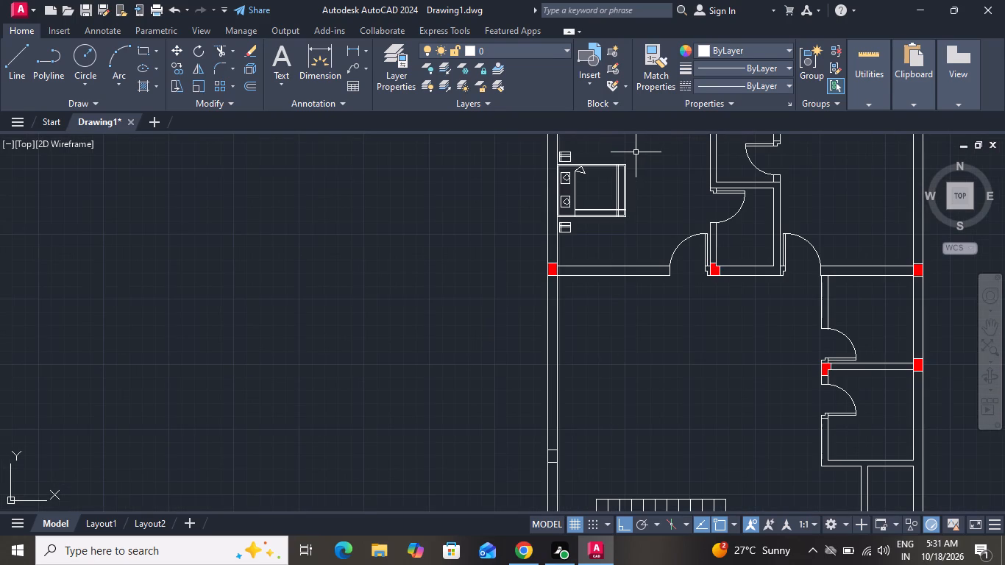
Draw a rectangular table about 7'-1" by 4'-2" in the open hall above the staircase.
scroll(636, 152, down, 2)
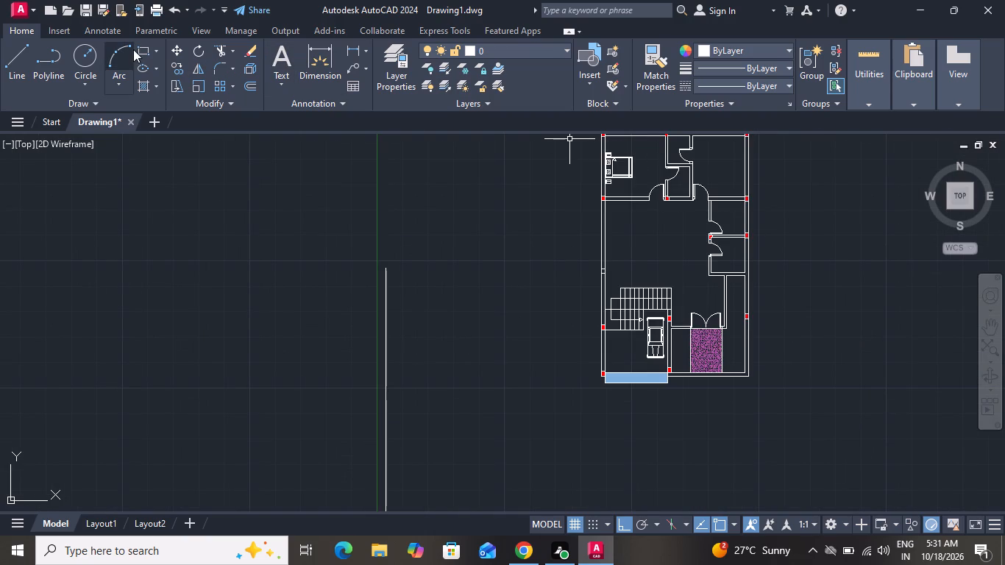
click(135, 49)
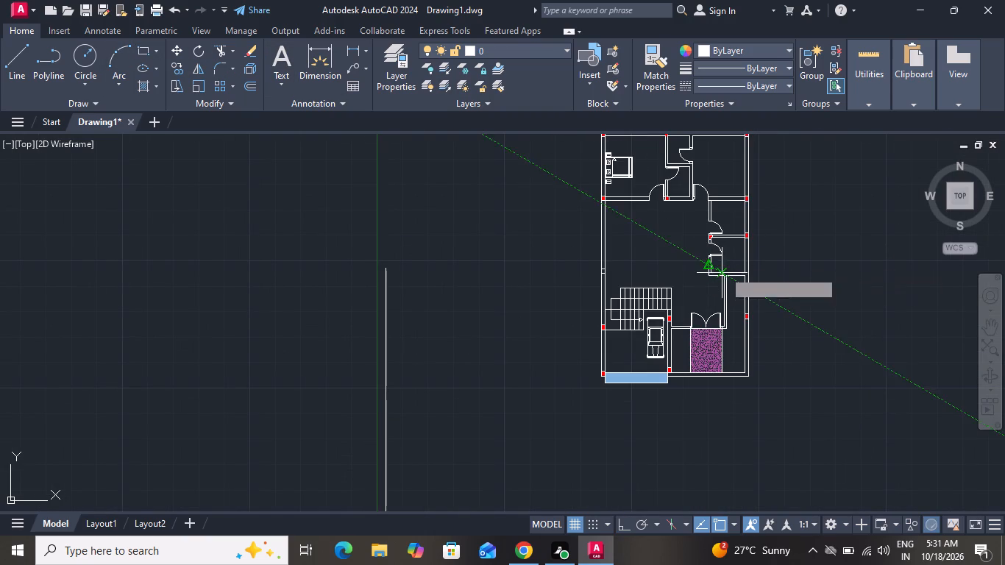
scroll(691, 222, up, 2)
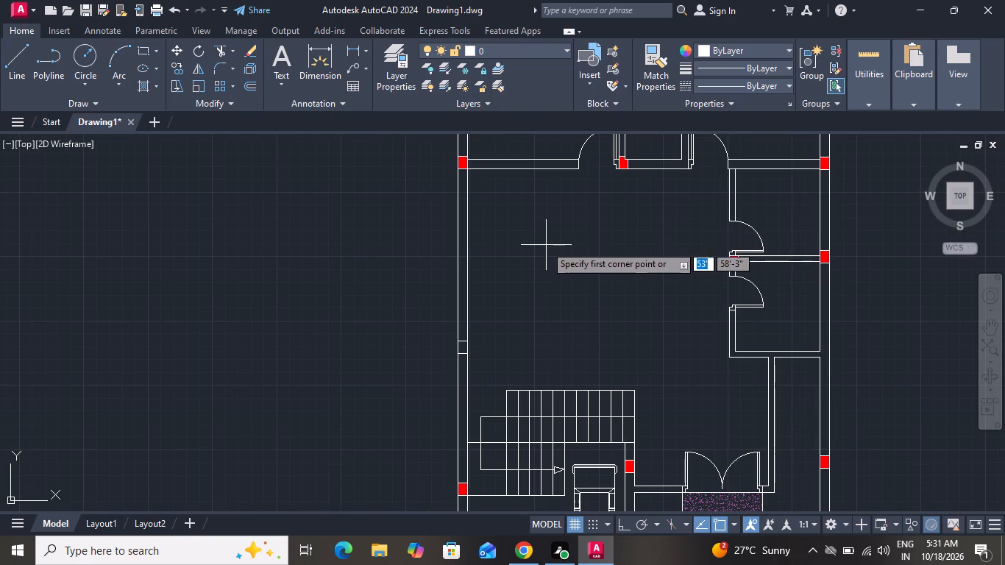
click(516, 235)
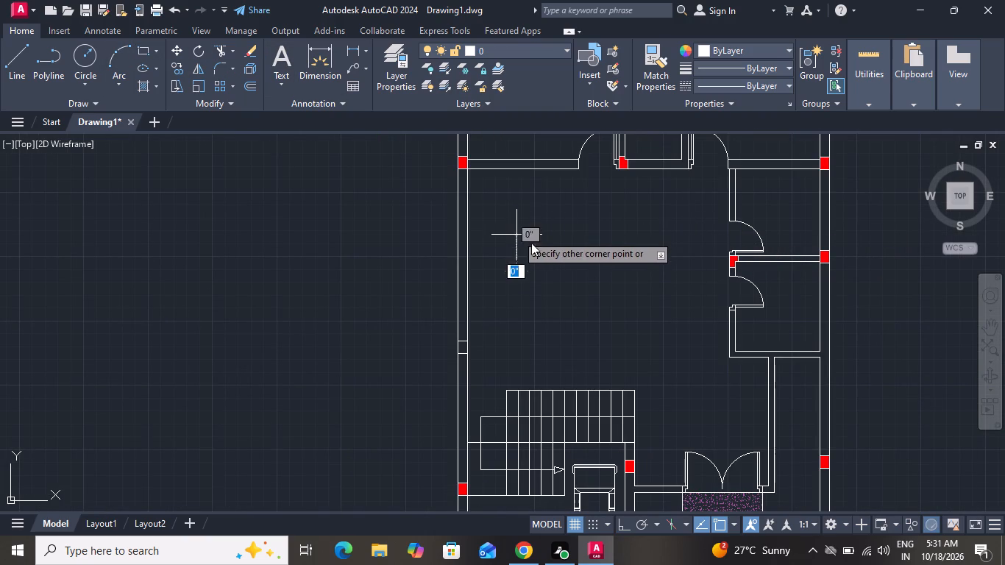
click(603, 286)
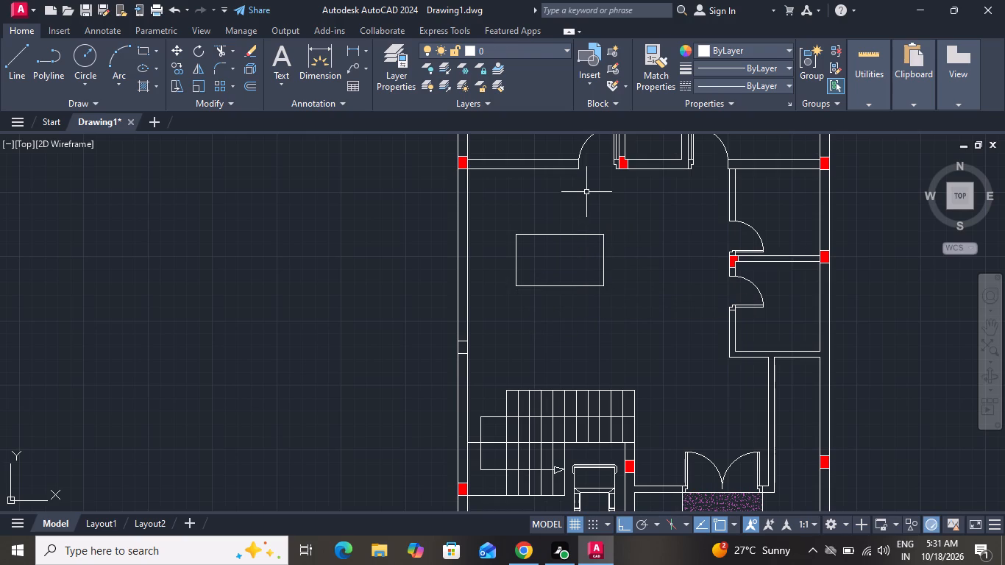
Offset the table rectangle 1" inward and end the offset.
text(o)
key(space)
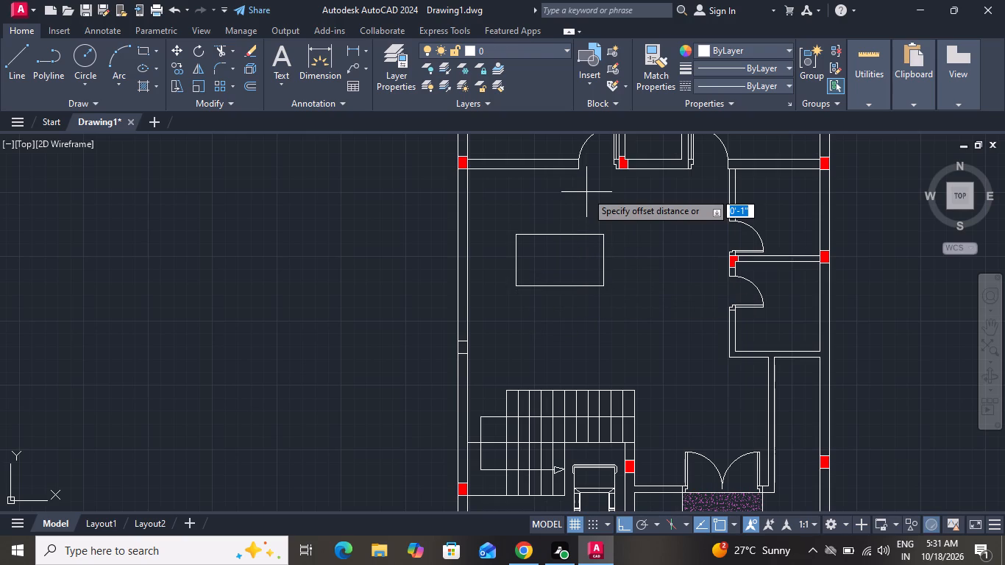
key(1)
key(shift+quotedbl)
key(Return)
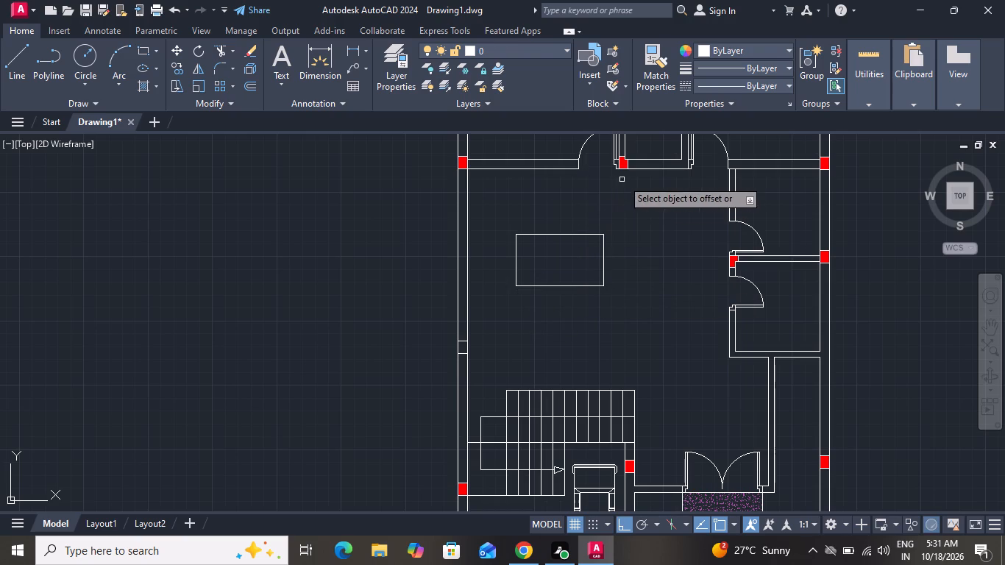
click(572, 236)
click(582, 267)
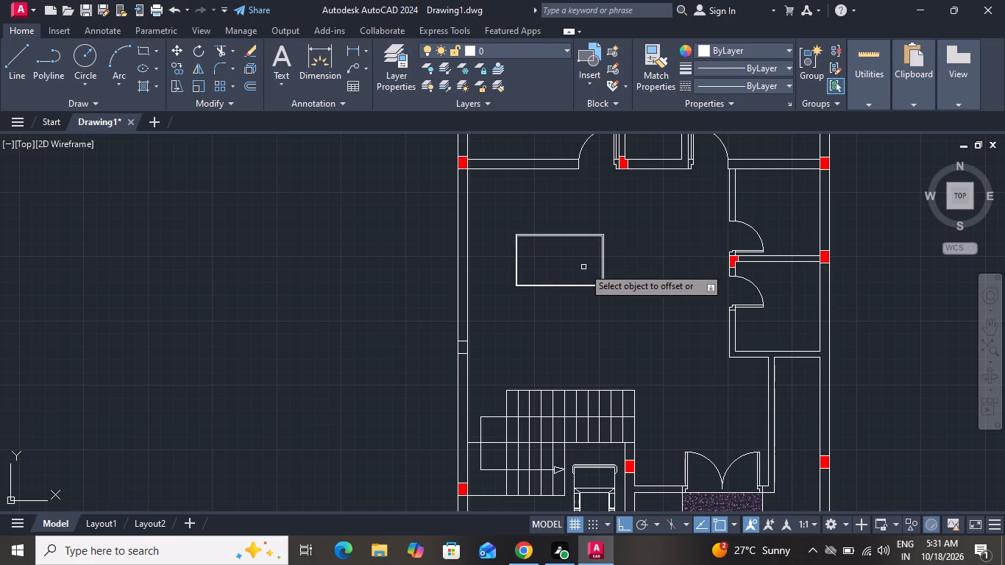
right_click(583, 267)
click(608, 296)
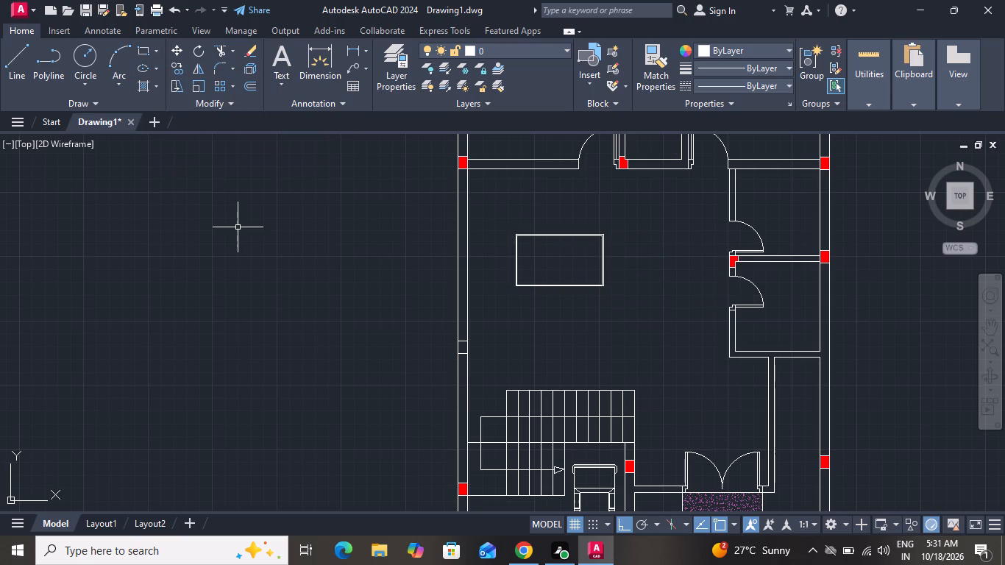
Draw a chair seat rectangle with fillet radius 3, about 3' by 3'-2", in the empty space outside the plan's left wall.
text(rec)
key(space)
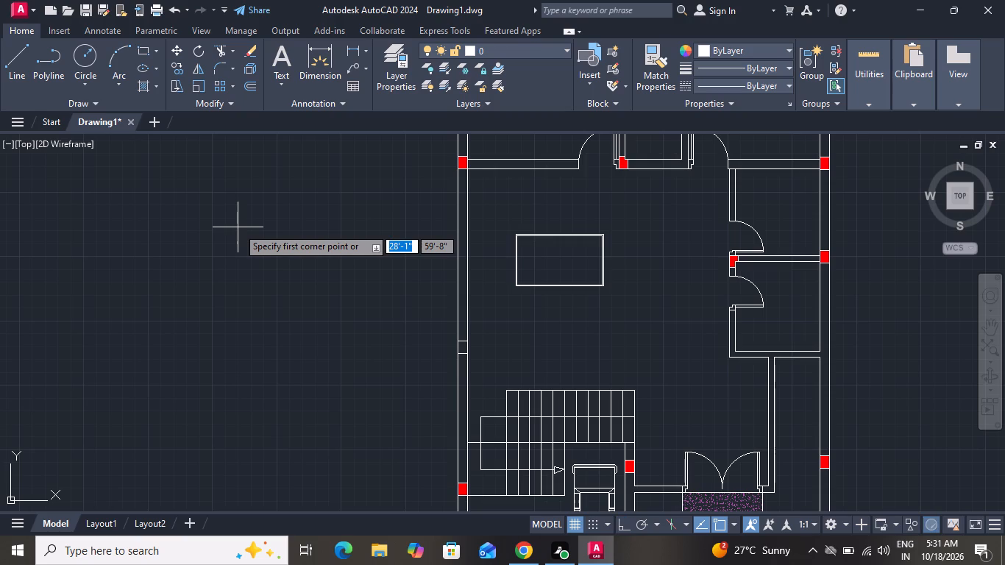
text(f 3)
key(space)
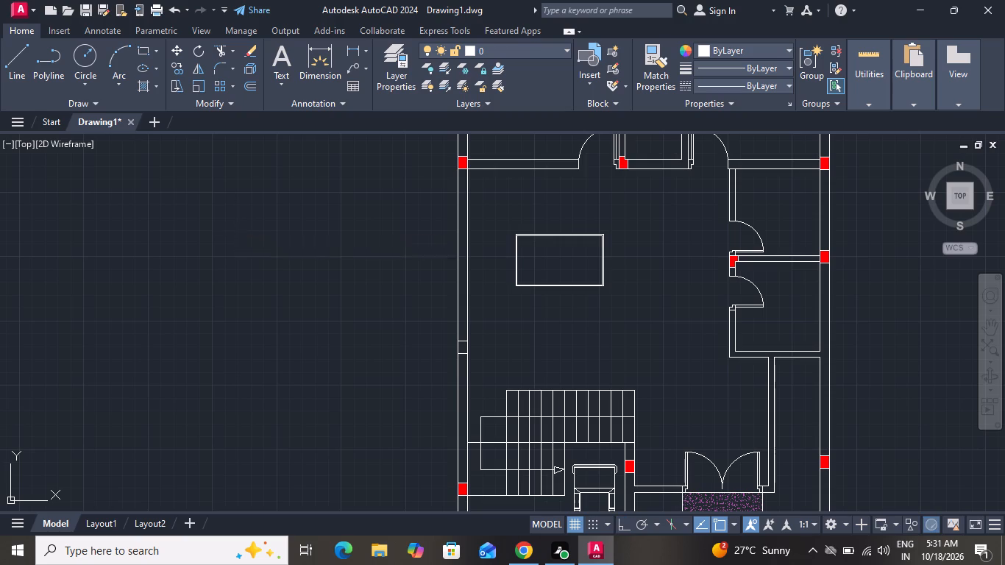
click(246, 221)
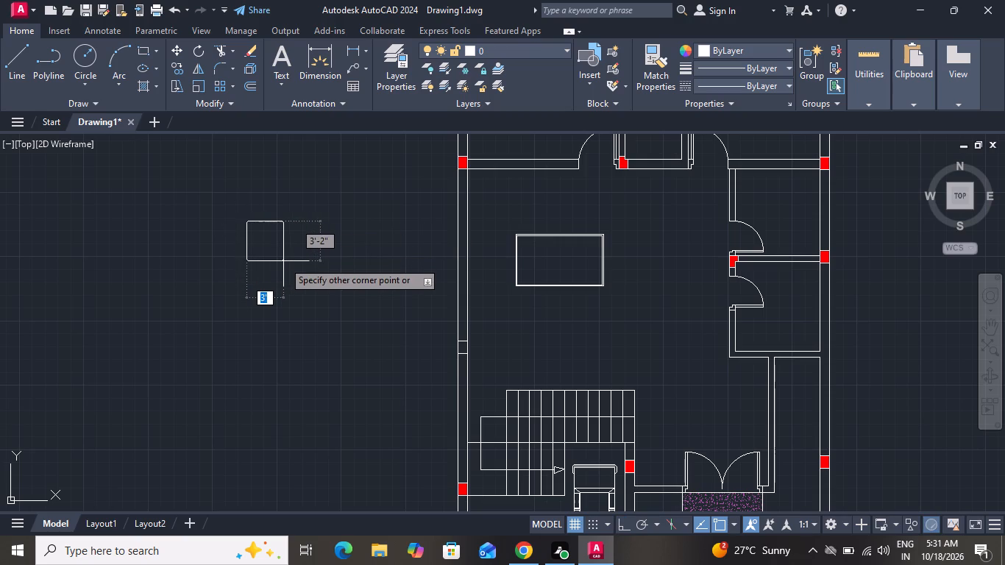
click(283, 261)
scroll(237, 204, up, 2)
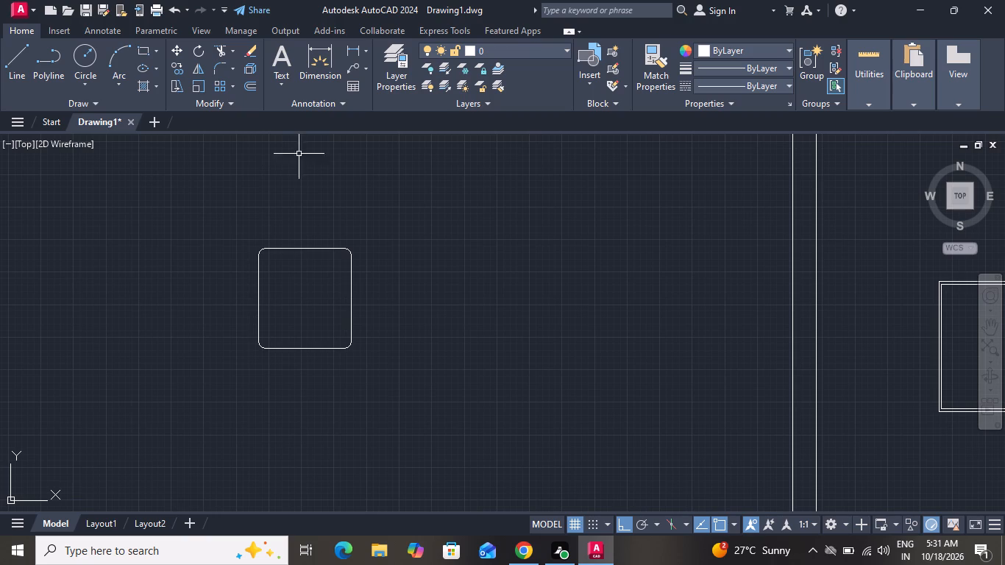
Draw a small three-sided stub of lines rising from the middle of the chair seat's top edge.
click(18, 50)
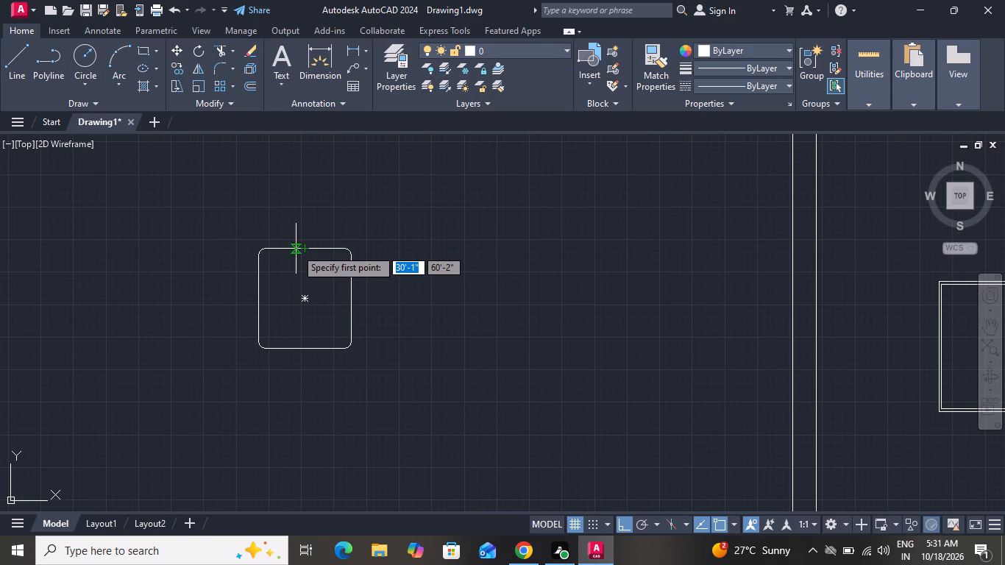
click(296, 249)
click(298, 235)
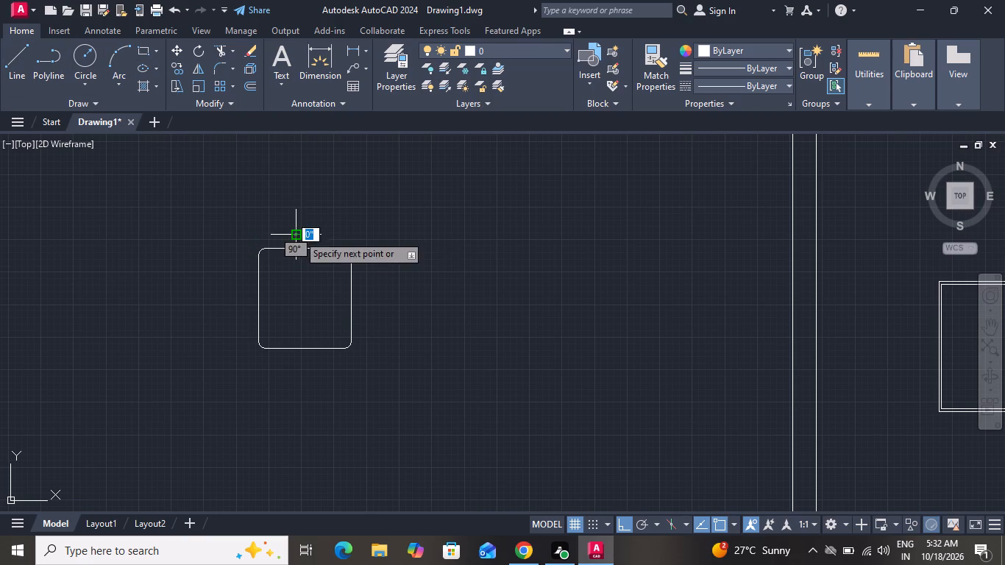
click(308, 232)
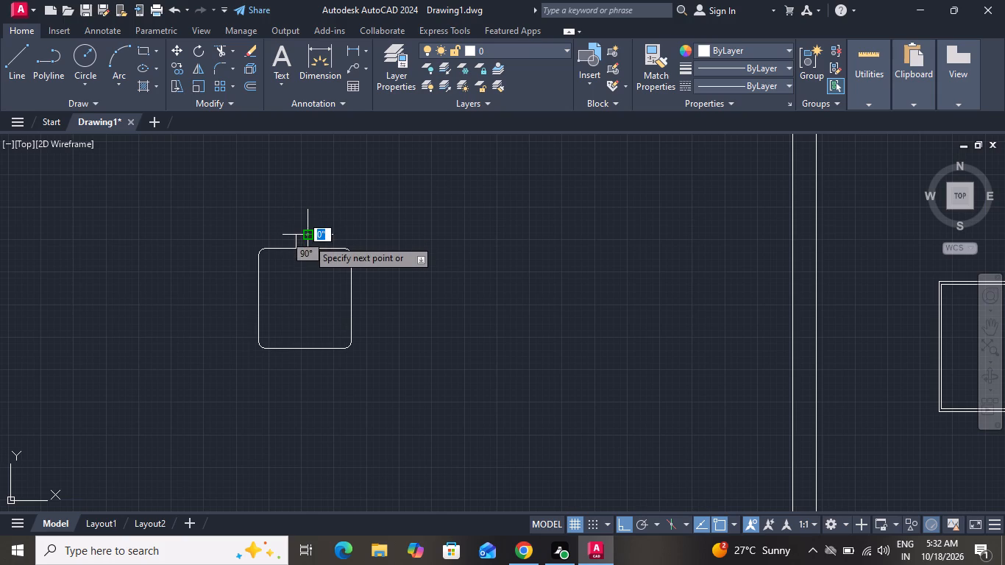
click(308, 246)
right_click(308, 246)
click(327, 274)
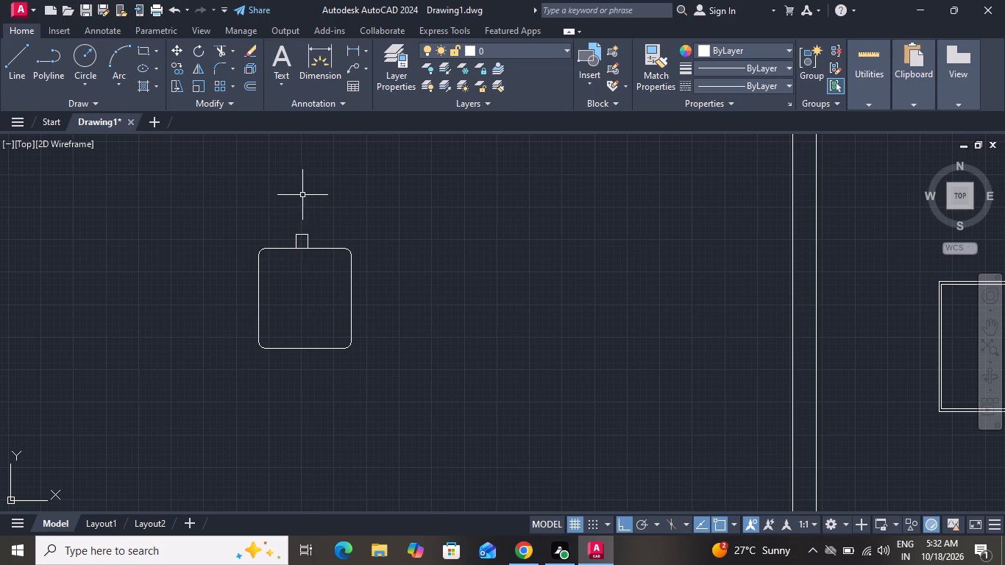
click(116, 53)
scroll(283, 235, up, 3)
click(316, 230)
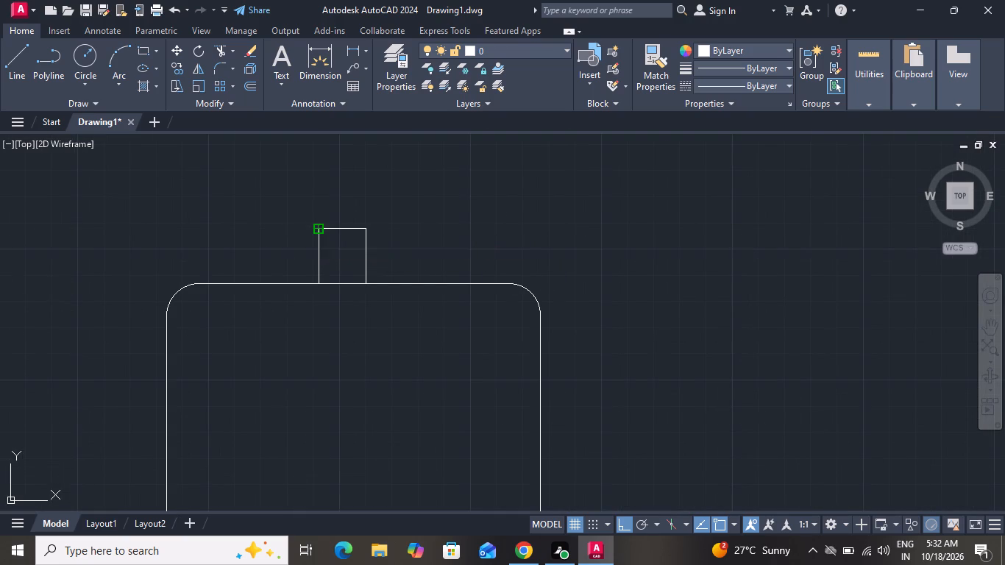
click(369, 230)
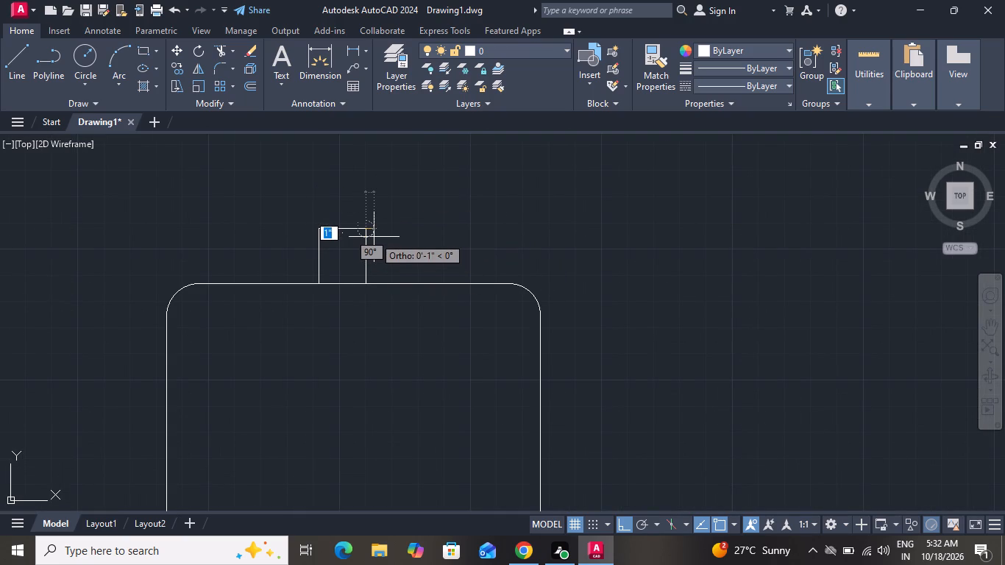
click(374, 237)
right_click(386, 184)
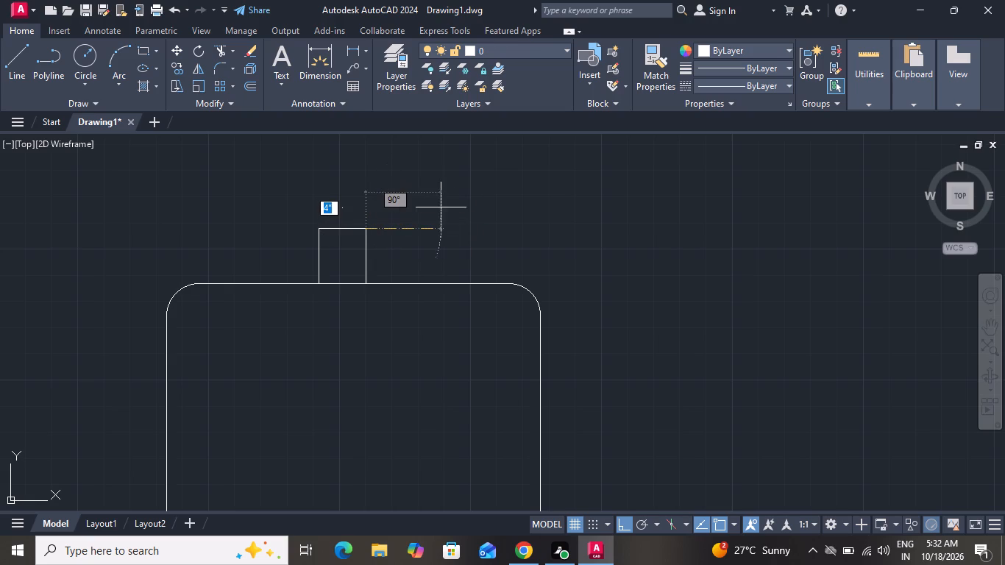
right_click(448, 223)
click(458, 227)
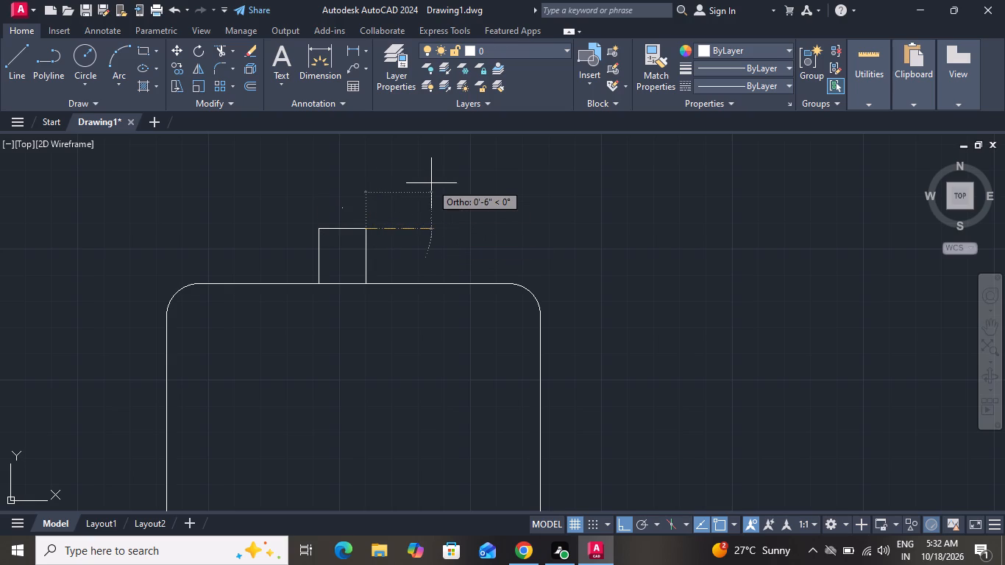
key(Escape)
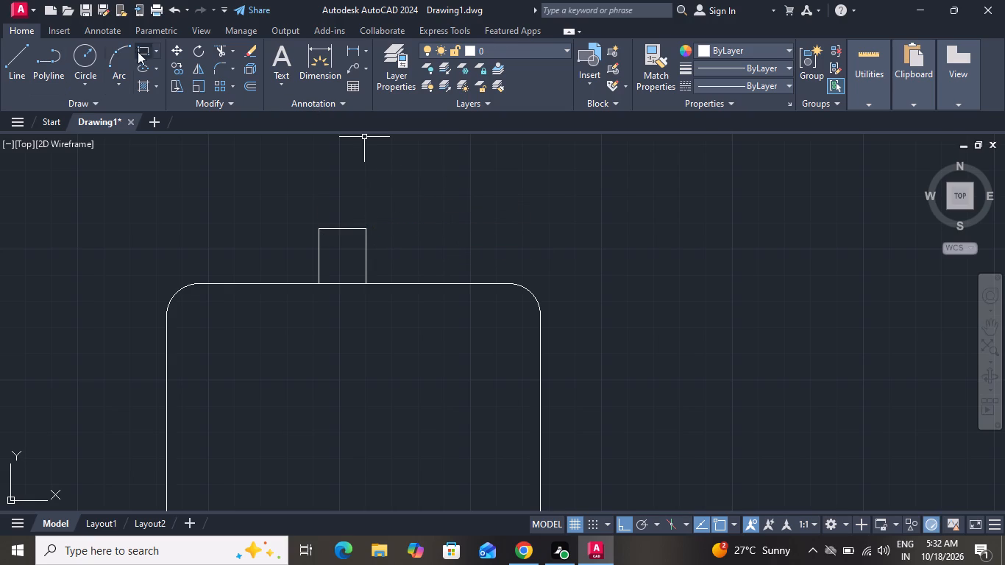
Draw a three-point arc over the stub, starting about 3" to its left, passing about 11" across and ending at the seat's top edge.
click(122, 57)
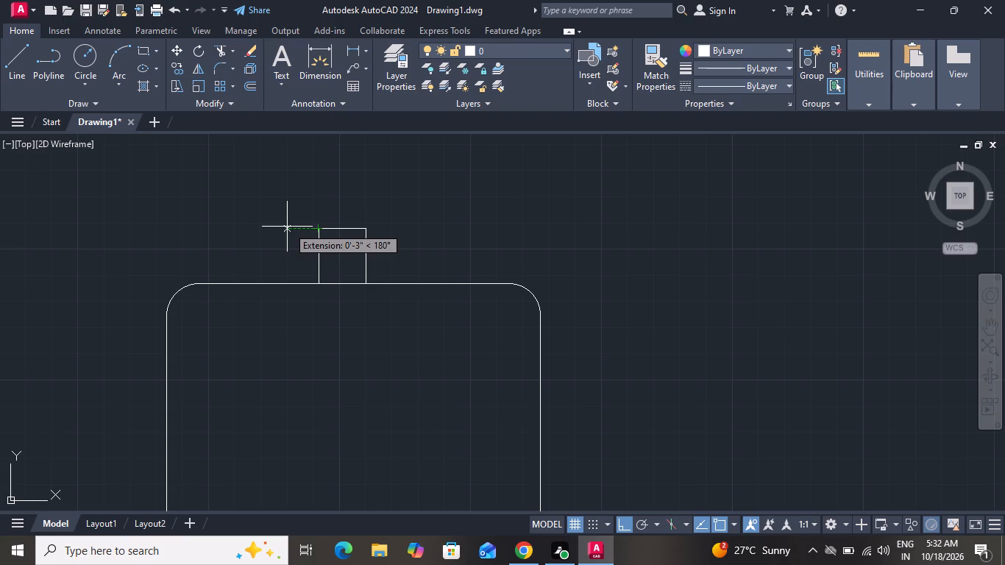
click(287, 227)
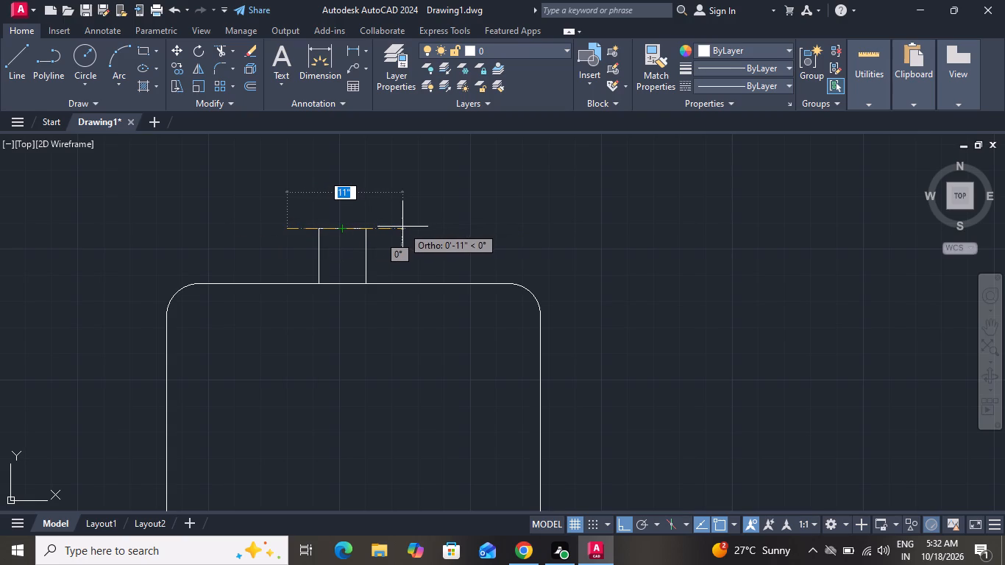
click(402, 227)
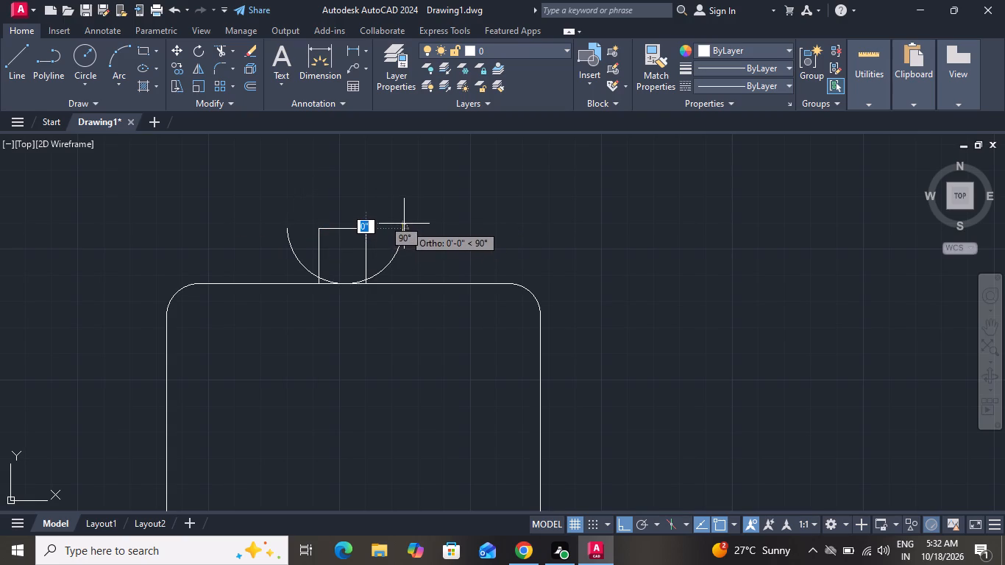
click(399, 282)
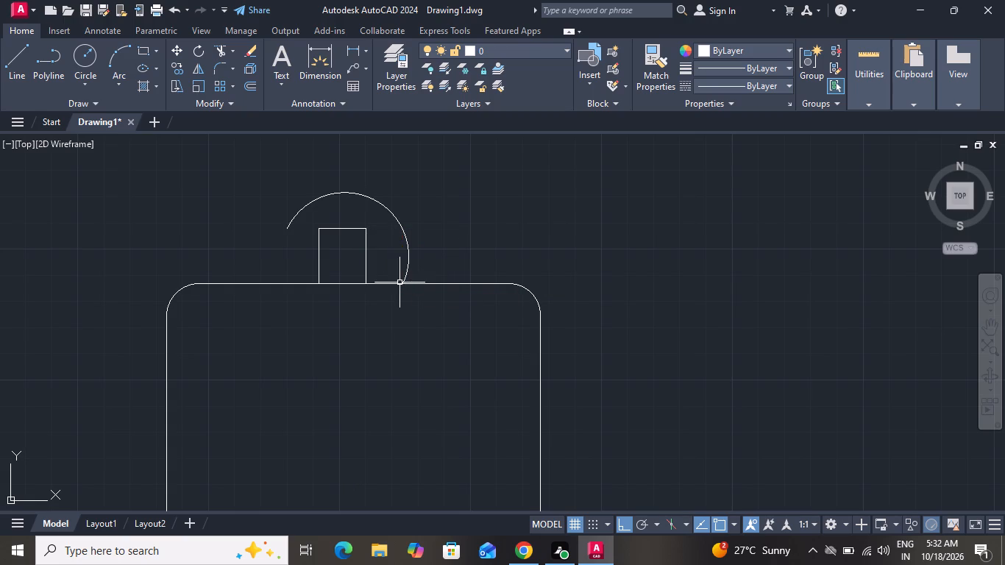
Draw a nearly horizontal line along the stub's top, from the arc's left end across to the arc's right side.
click(16, 54)
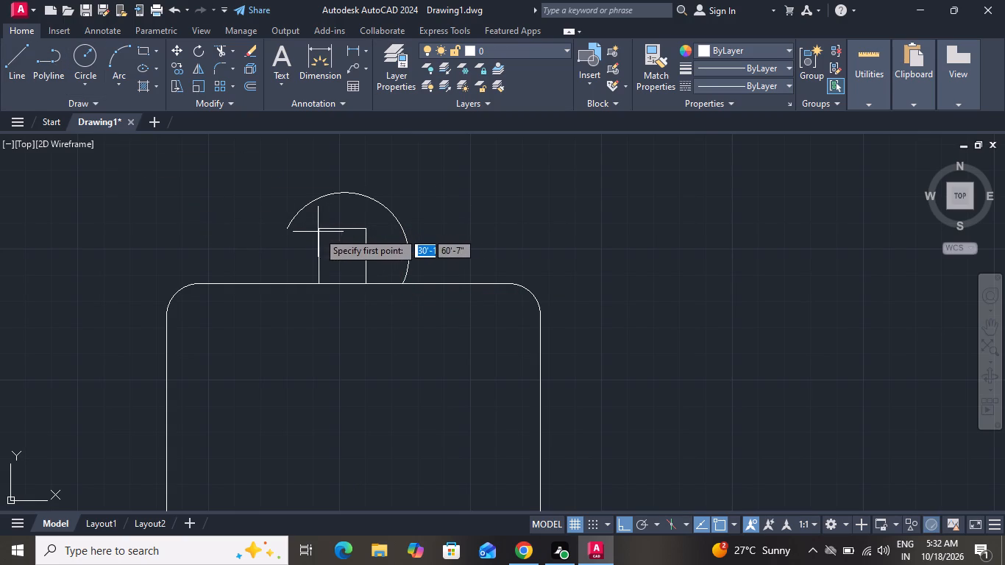
click(285, 225)
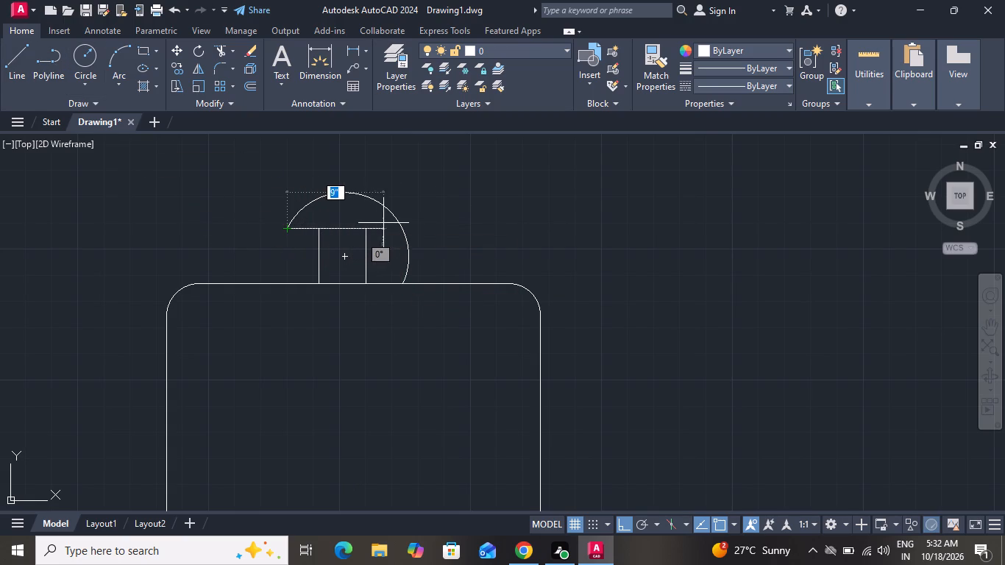
click(401, 227)
right_click(419, 206)
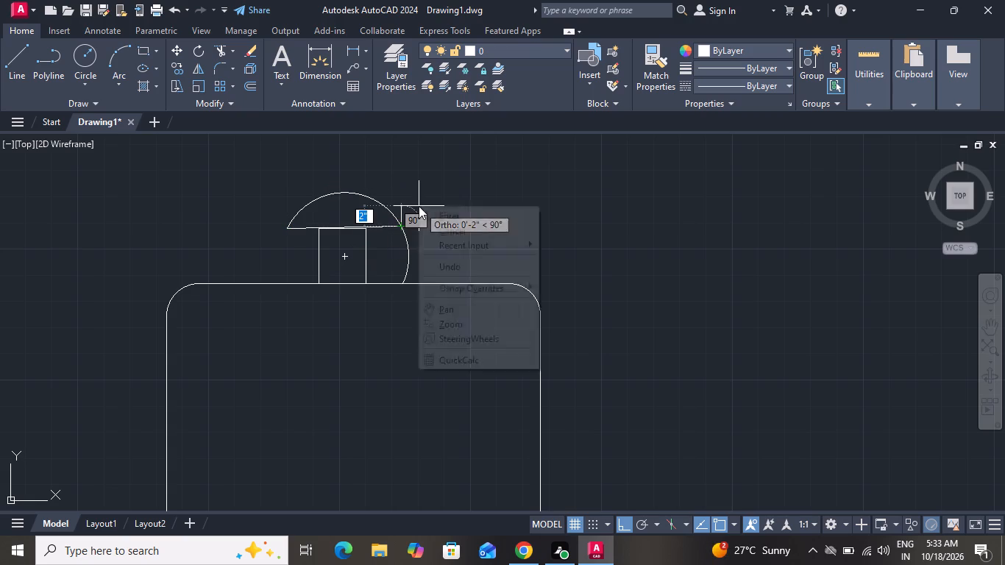
click(455, 234)
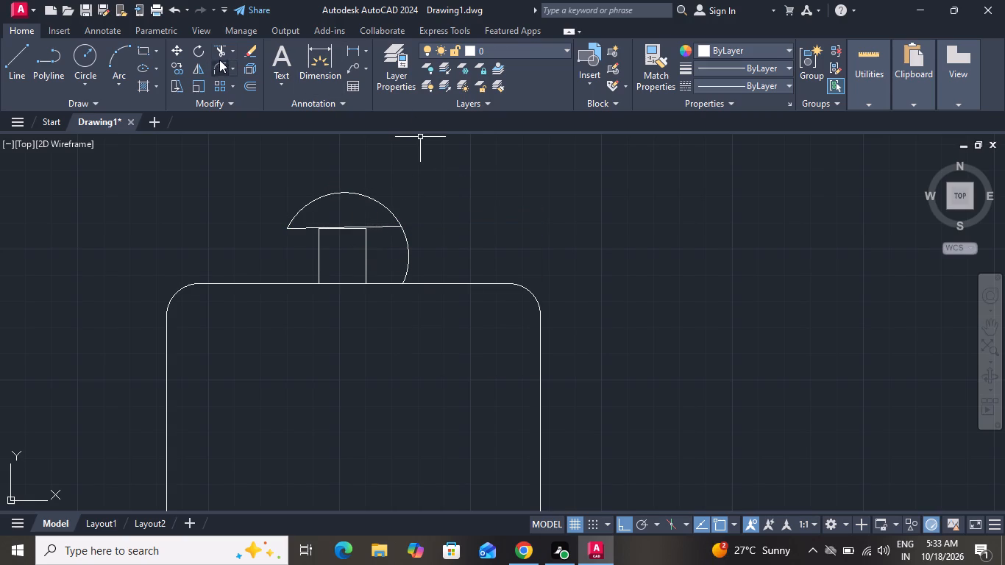
Trim the part of the arc that hangs below the closing line, leaving a cap-shaped backrest.
click(221, 52)
drag(387, 261, 394, 257)
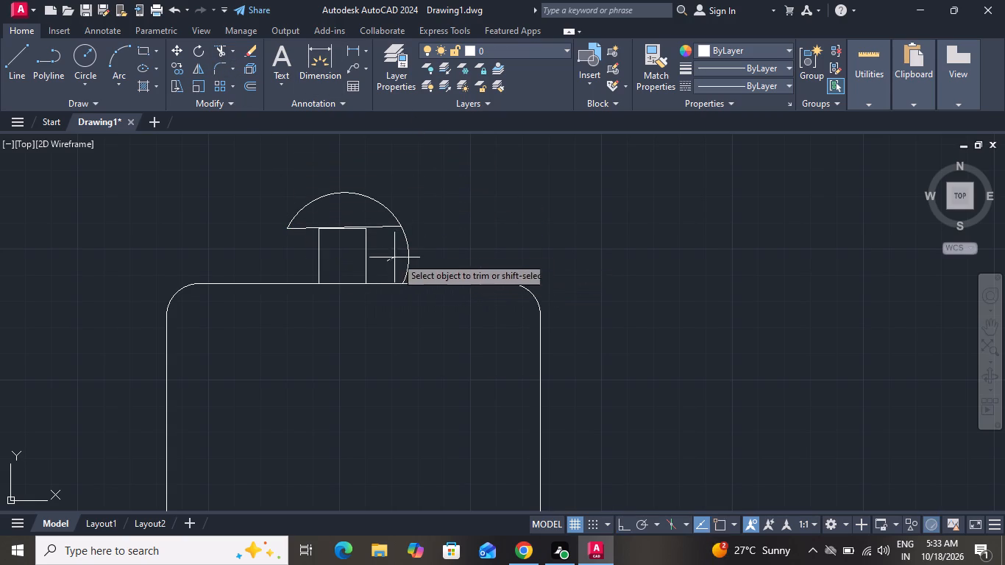
click(425, 235)
scroll(409, 241, down, 2)
right_click(426, 223)
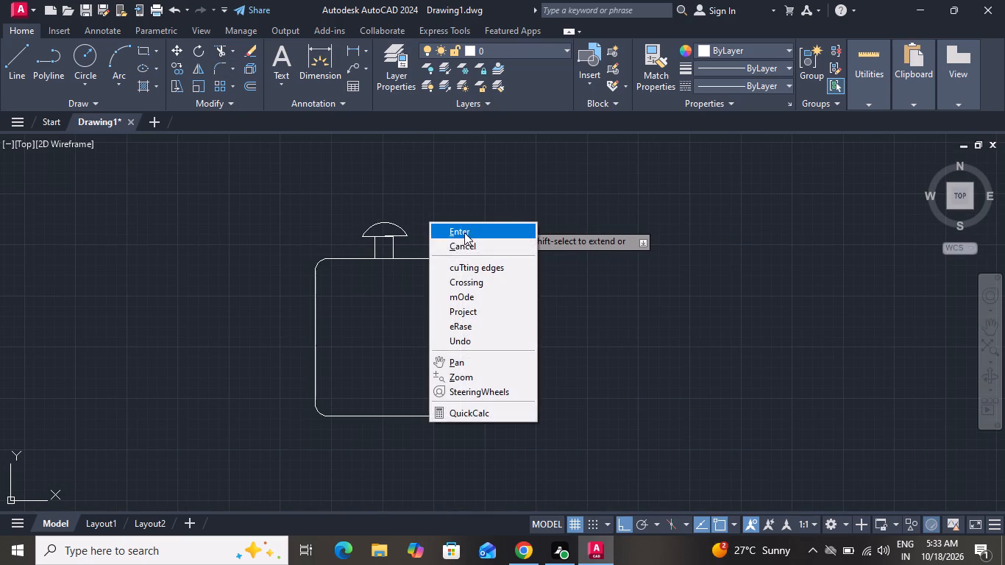
click(464, 238)
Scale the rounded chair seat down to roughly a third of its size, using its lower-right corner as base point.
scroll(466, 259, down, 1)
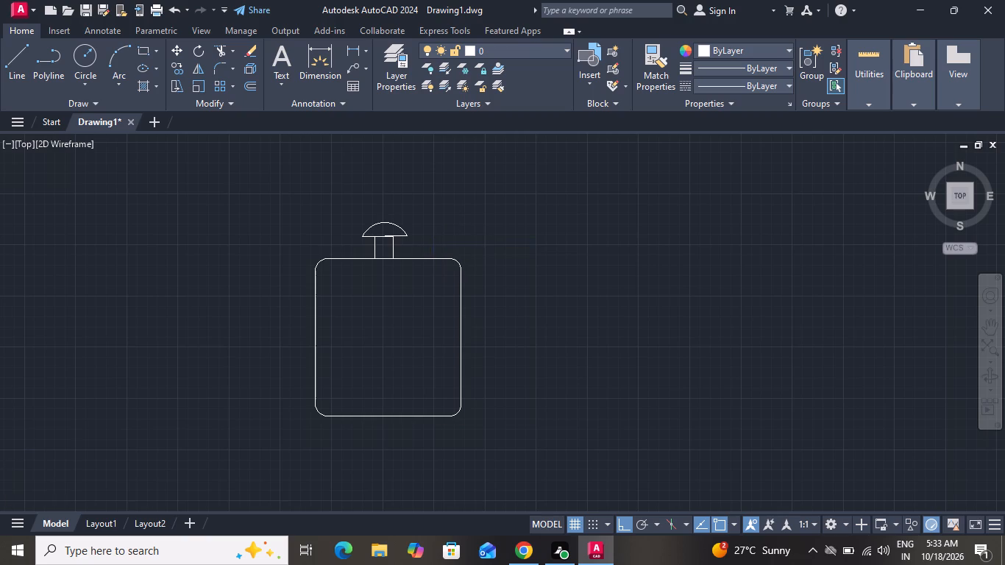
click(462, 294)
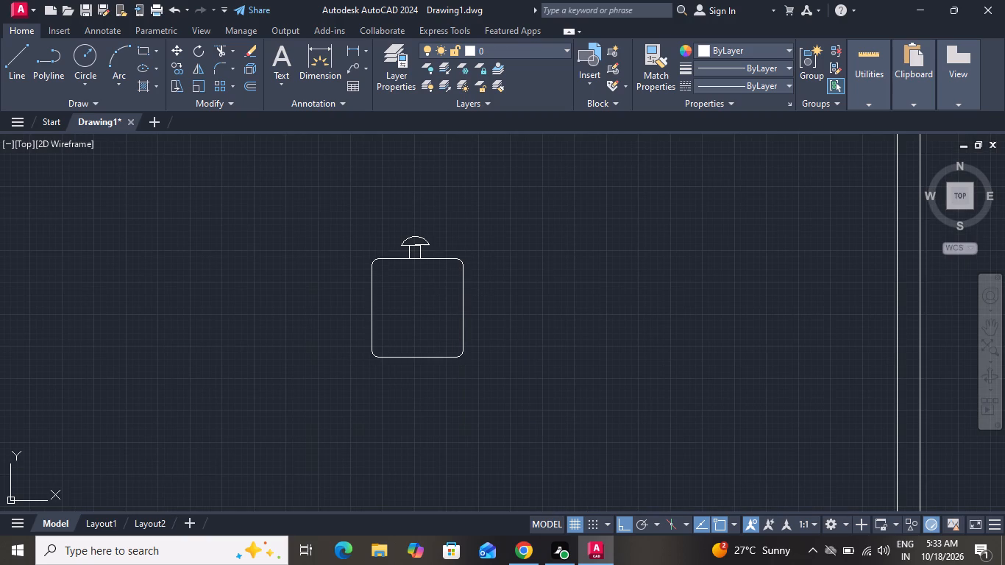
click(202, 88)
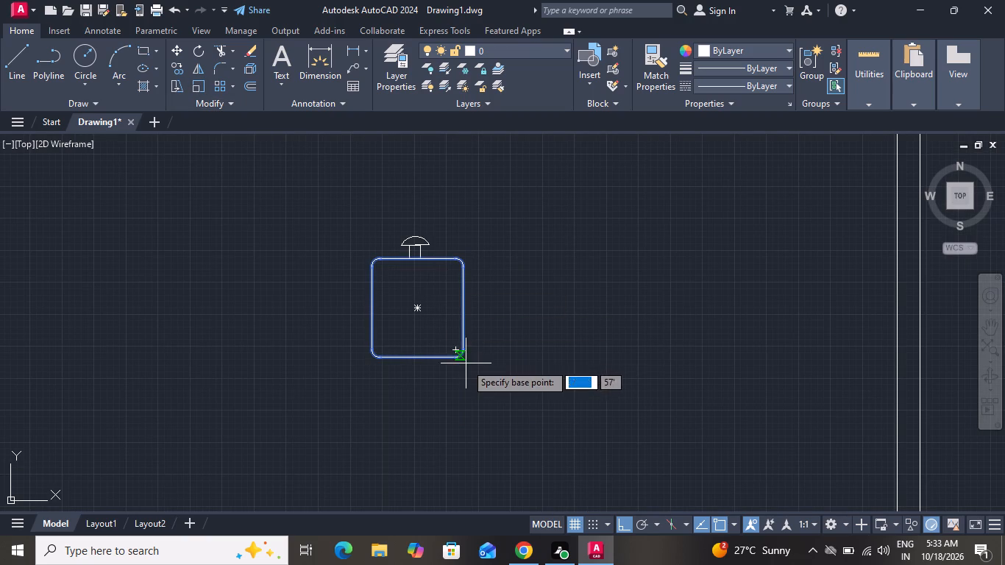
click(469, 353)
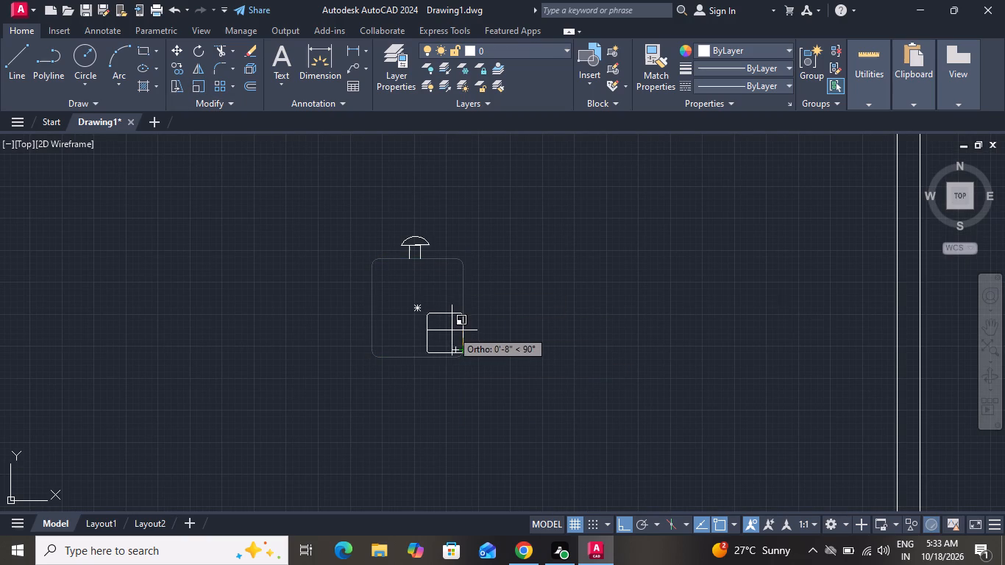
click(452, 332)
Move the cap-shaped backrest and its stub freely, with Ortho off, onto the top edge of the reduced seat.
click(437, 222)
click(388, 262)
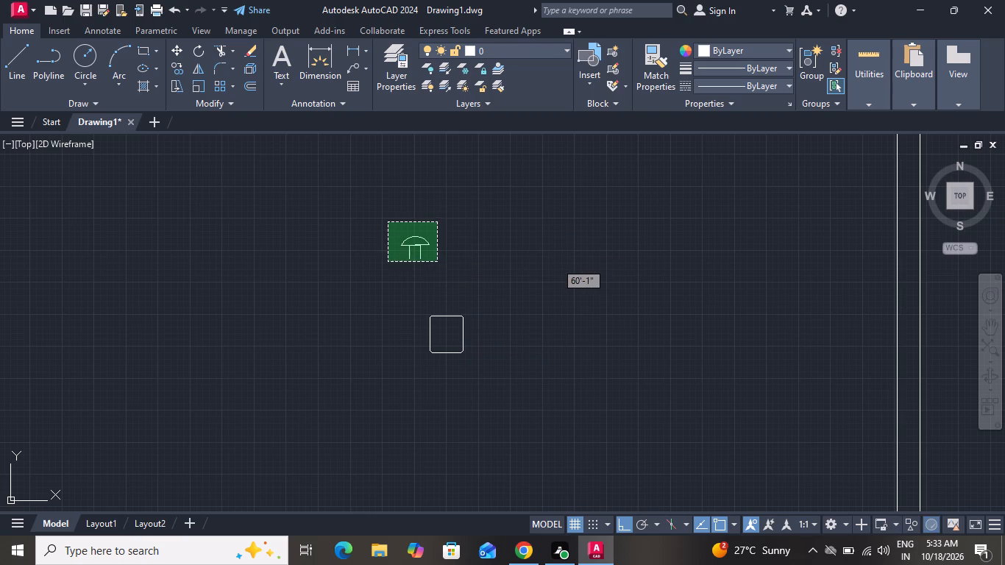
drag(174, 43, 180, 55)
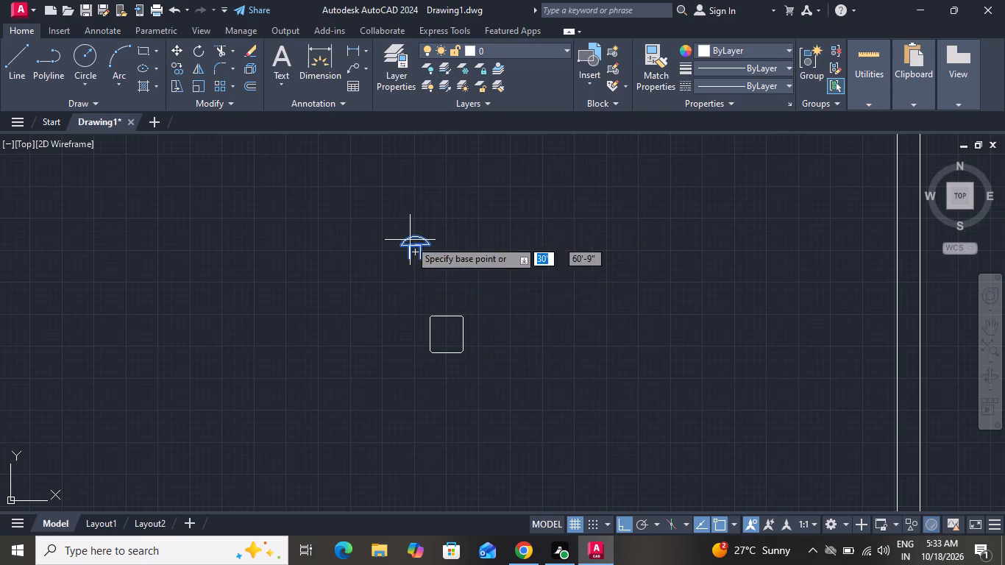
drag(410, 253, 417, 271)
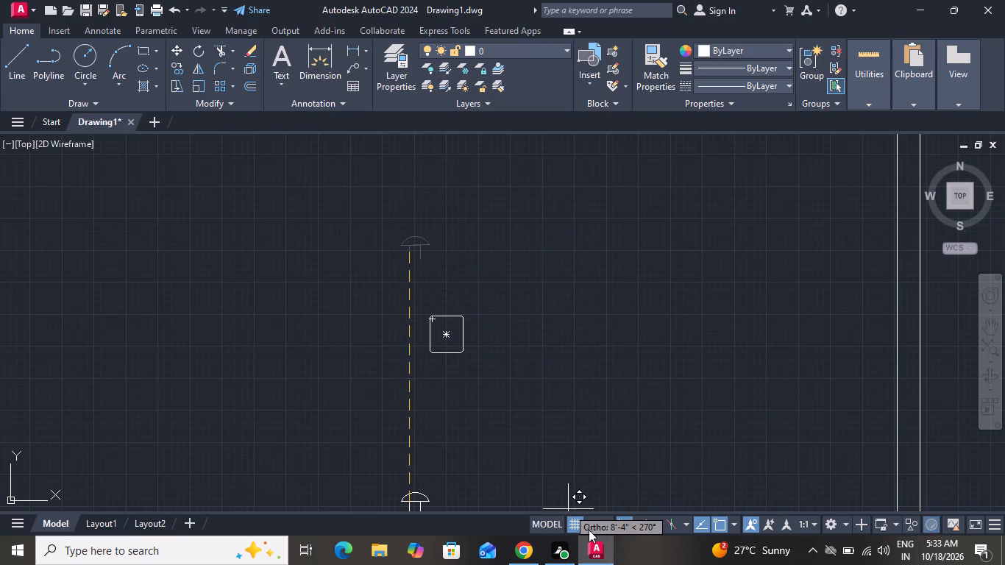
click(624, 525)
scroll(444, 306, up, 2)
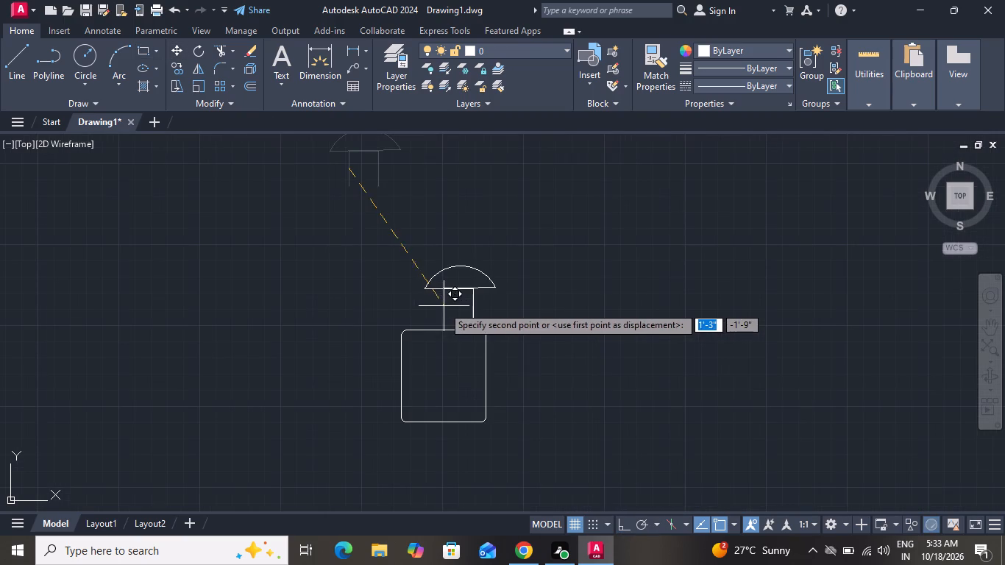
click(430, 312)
Delete the entire chair, both the seat and the backrest with its stub.
scroll(533, 360, down, 1)
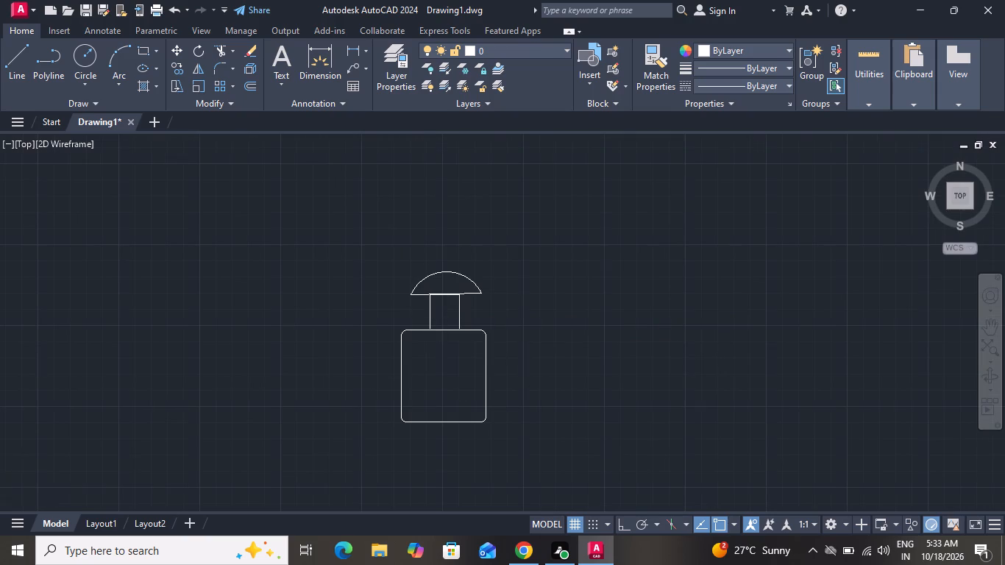
scroll(533, 360, down, 1)
click(577, 318)
click(454, 391)
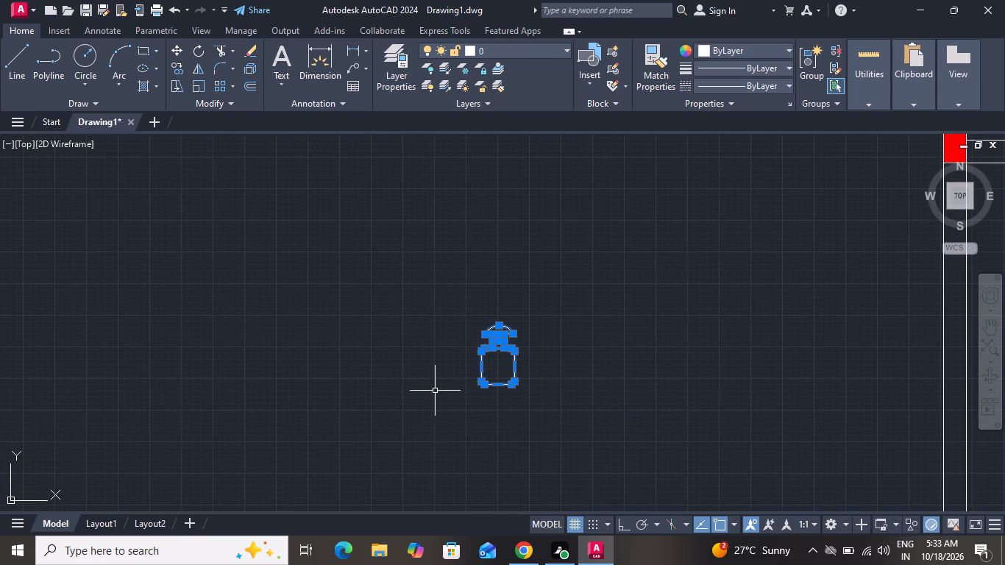
key(Delete)
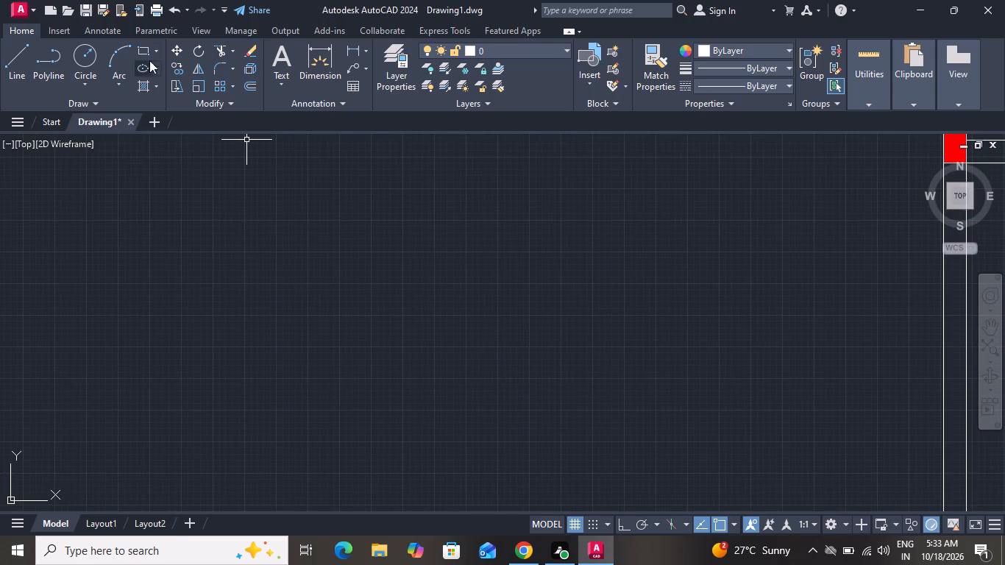
Draw a new rounded rectangle slightly over 1'-6" per side as the chair seat.
click(146, 52)
click(327, 299)
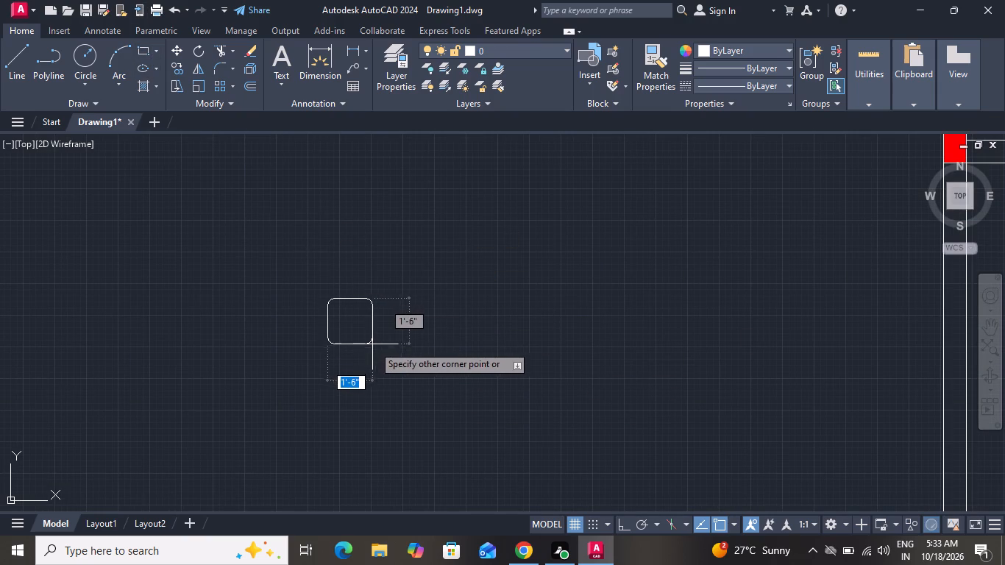
click(377, 354)
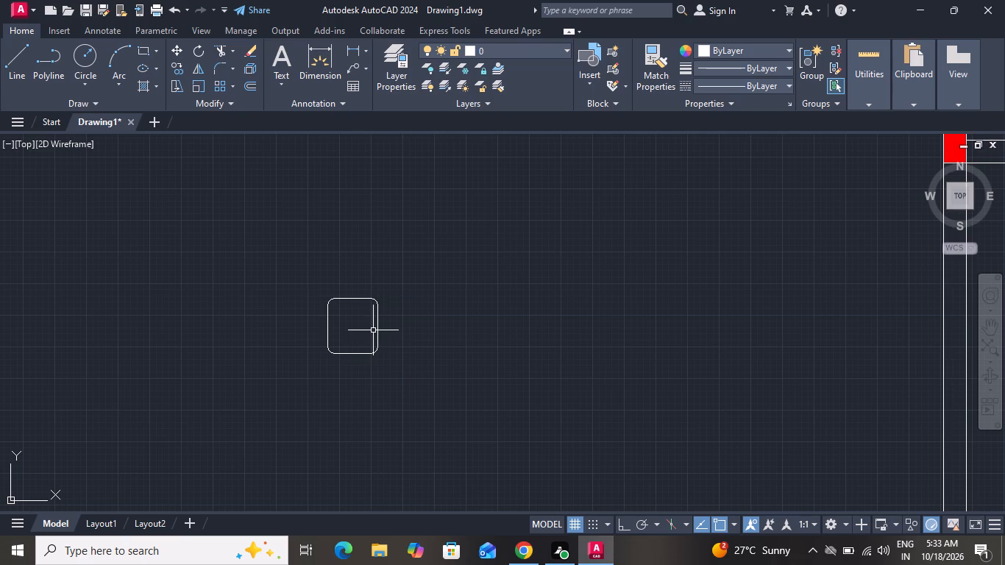
Offset the rounded seat outline 1" inward.
key(o)
key(space)
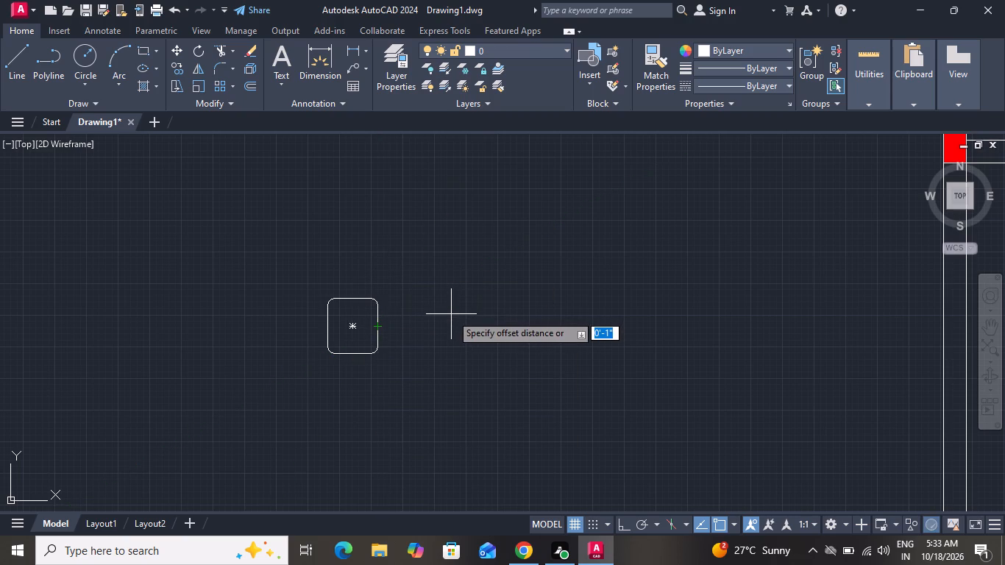
key(2)
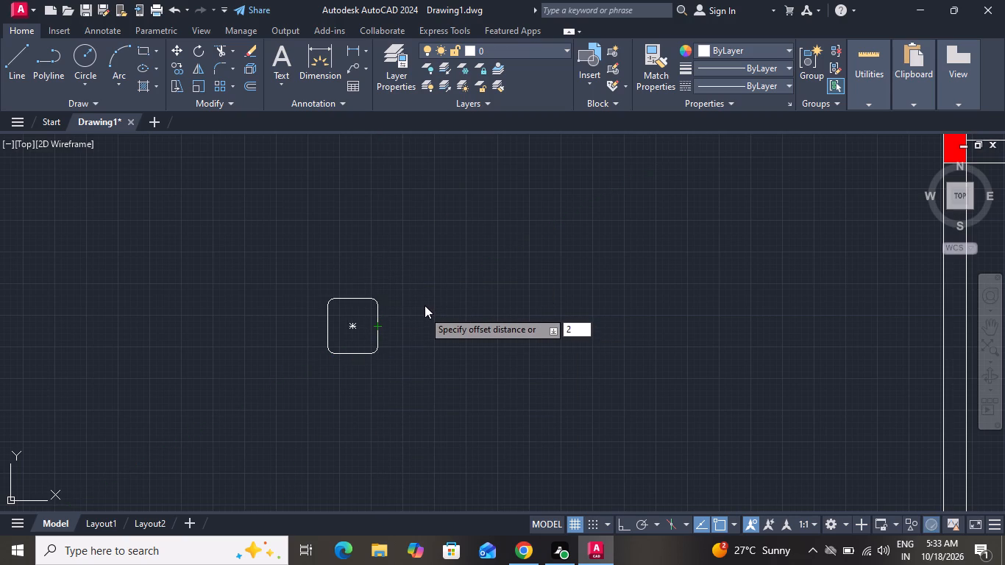
key(BackSpace)
text(1")
key(Return)
click(375, 315)
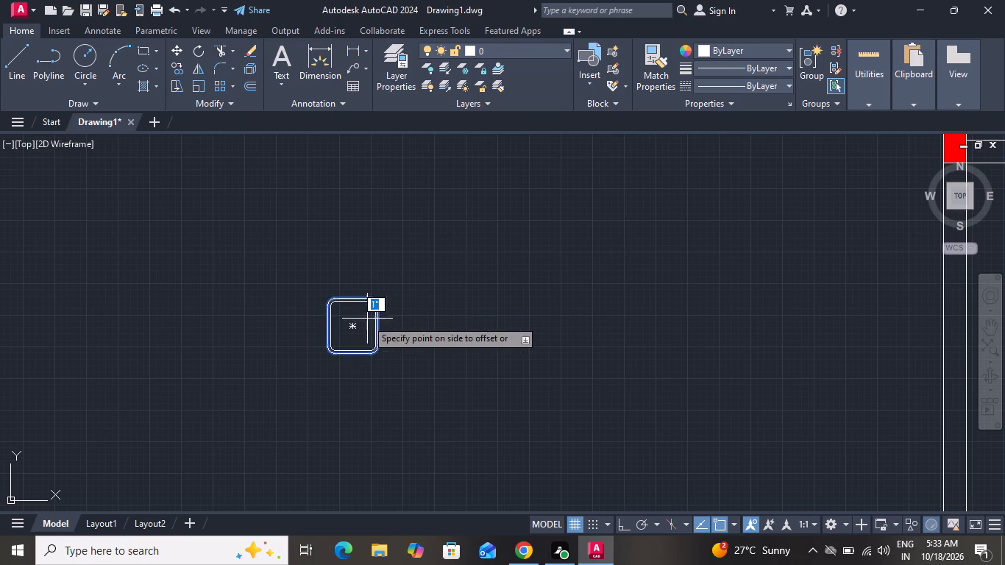
click(361, 322)
right_click(361, 322)
click(380, 347)
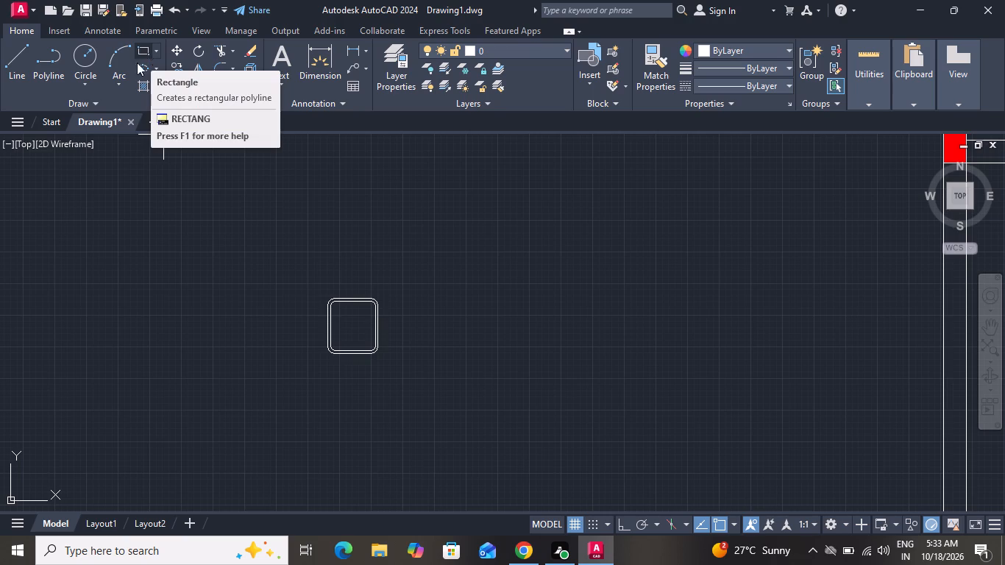
With Ortho on, draw frame lines from the seat's lower left side: short stub outward, up past the seat, across beyond its right side.
click(13, 55)
scroll(326, 347, up, 1)
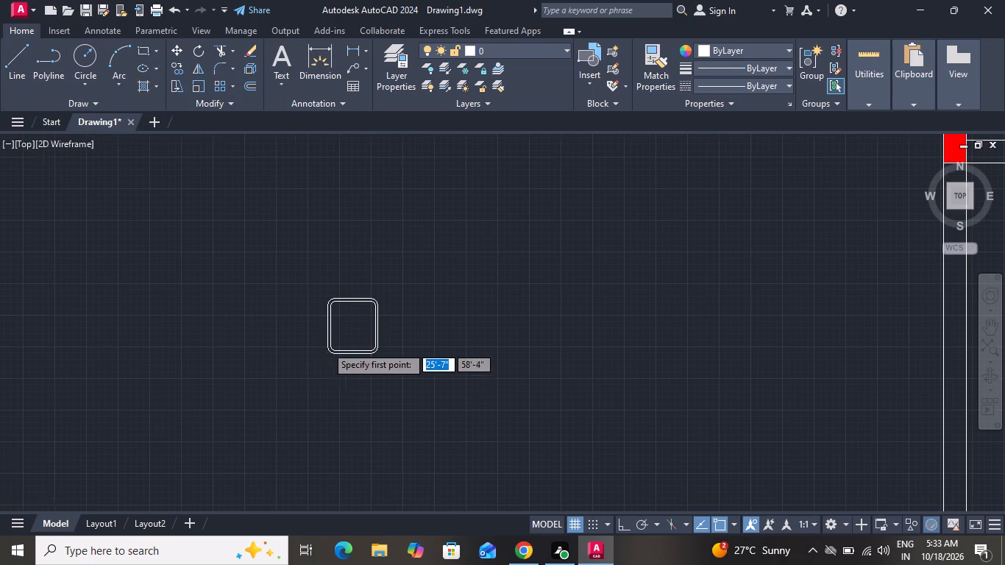
scroll(326, 344, up, 1)
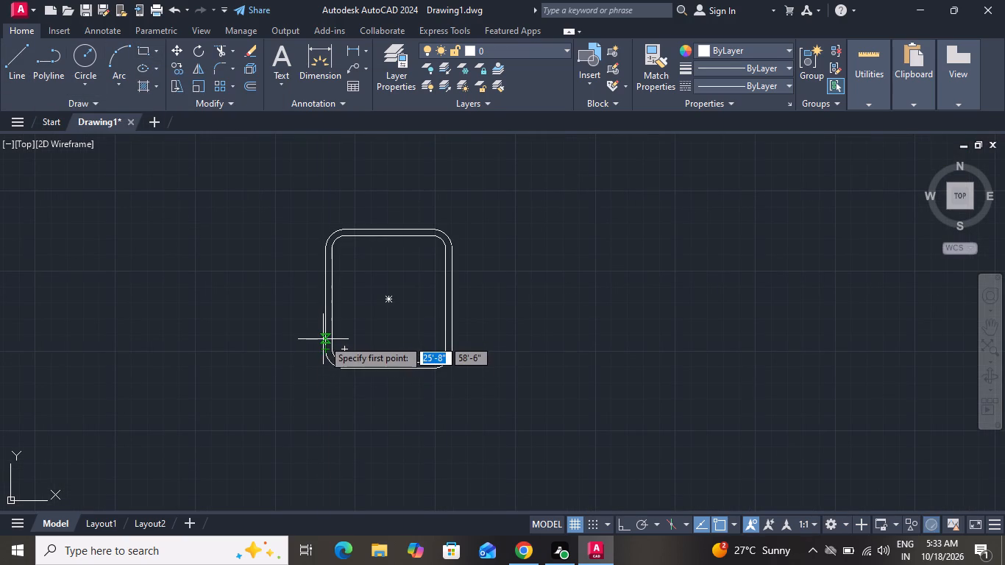
click(323, 339)
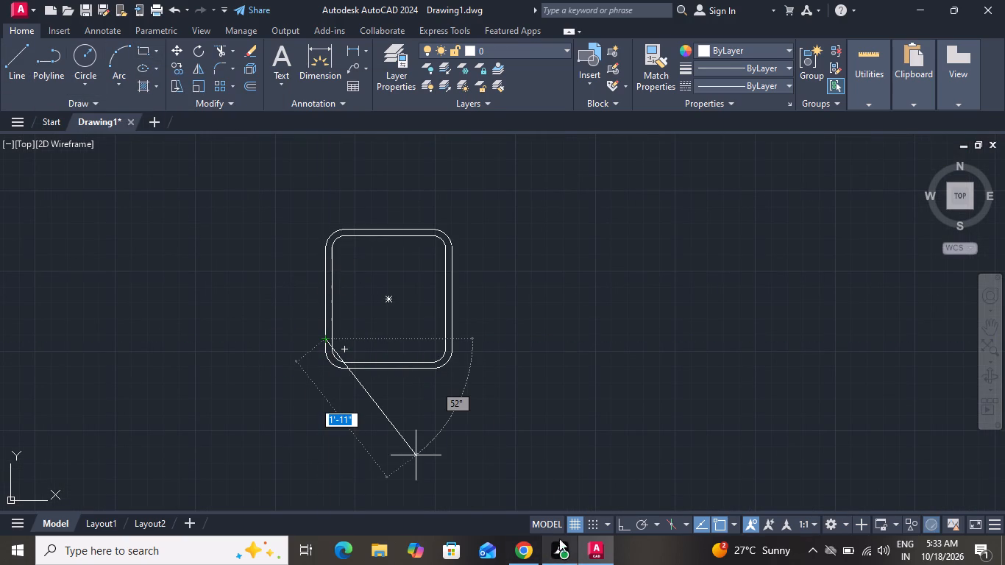
click(624, 527)
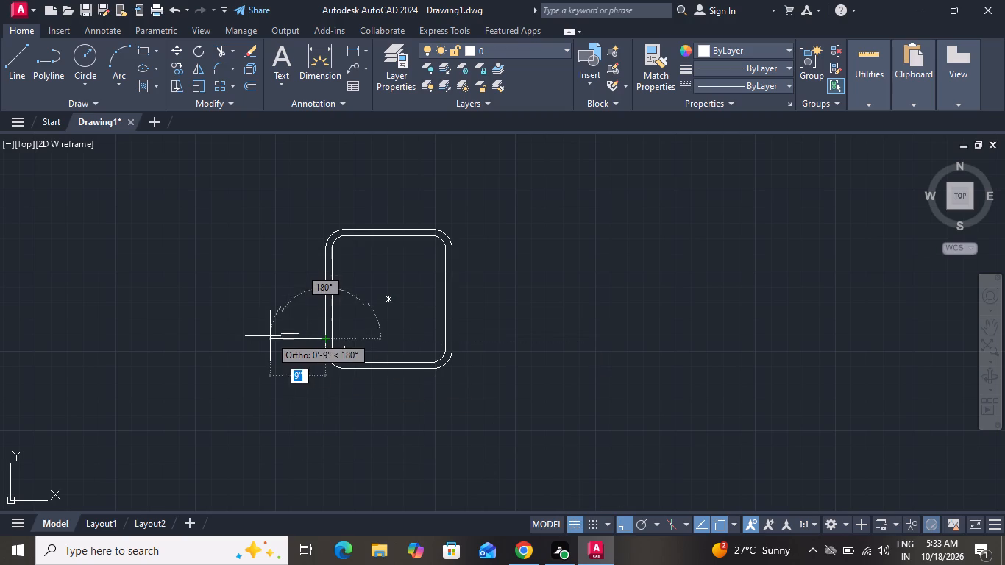
click(309, 344)
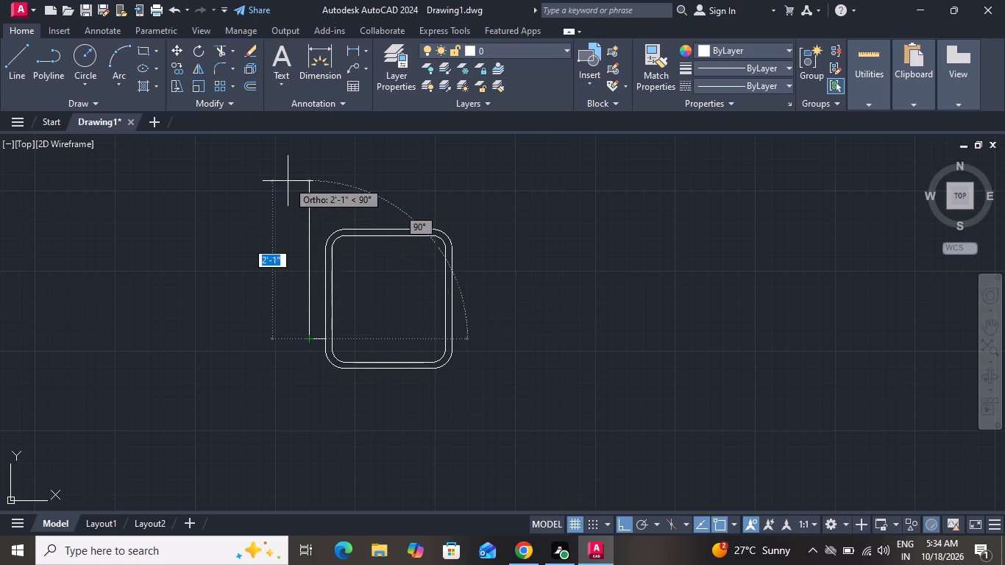
click(294, 211)
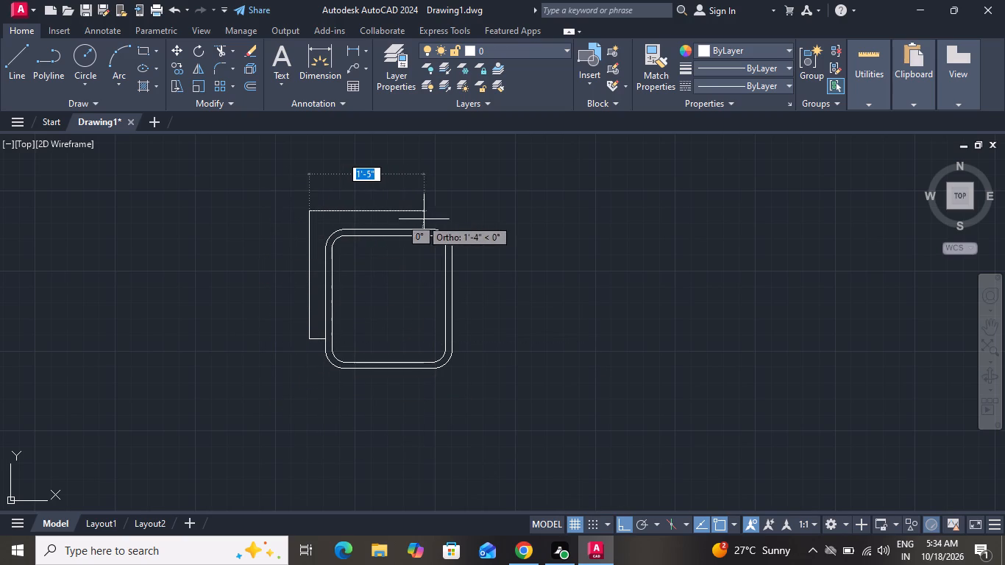
click(477, 227)
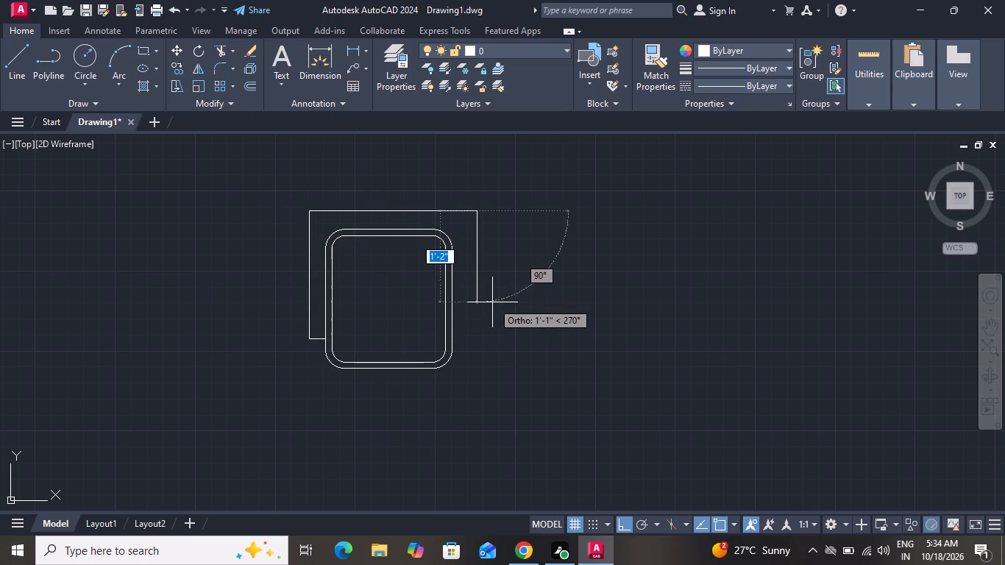
right_click(494, 326)
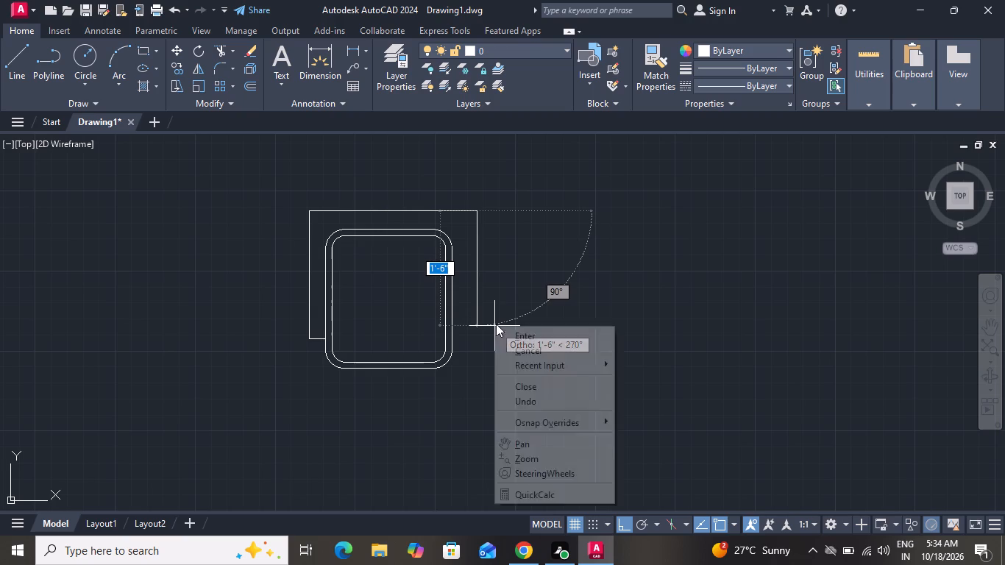
click(514, 346)
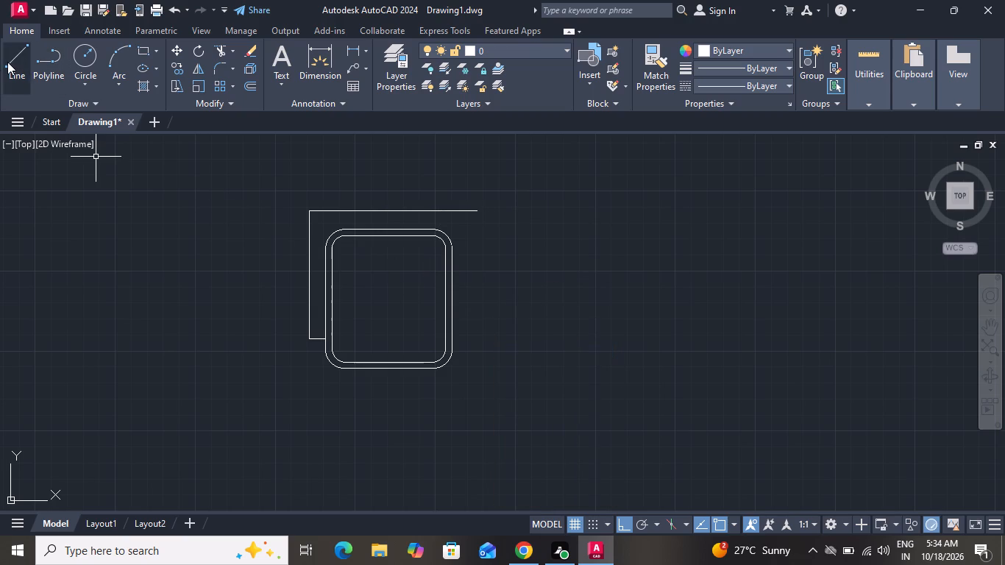
Draw a stub about 3" outward from the inner seat outline's lower right side, continuing about 1'-6" up to the top frame line.
click(7, 62)
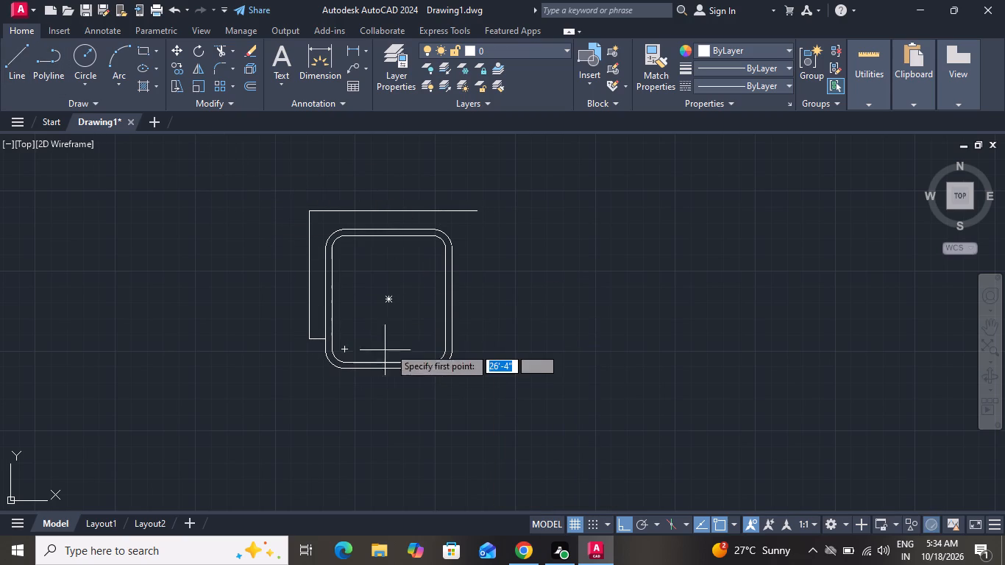
click(447, 331)
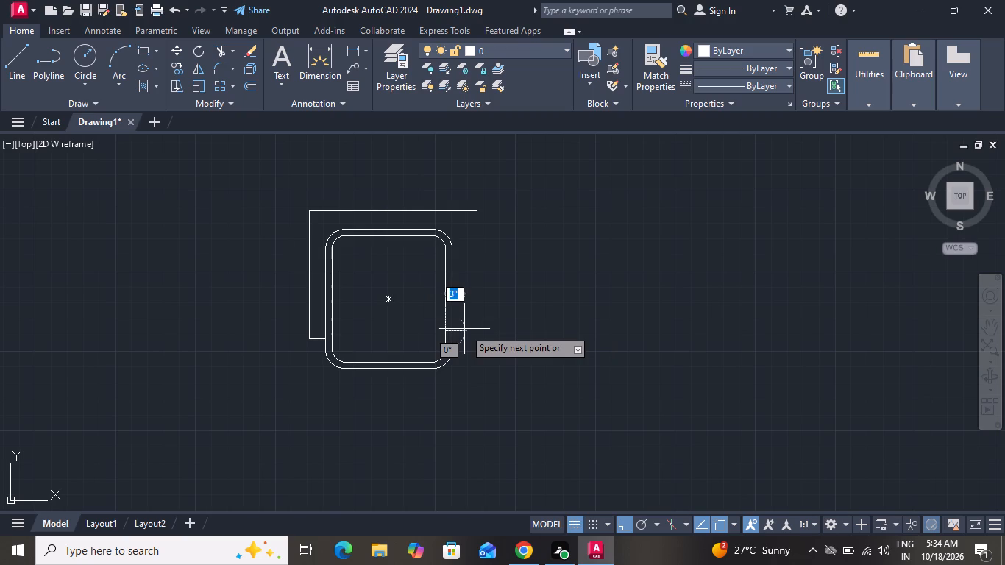
click(464, 329)
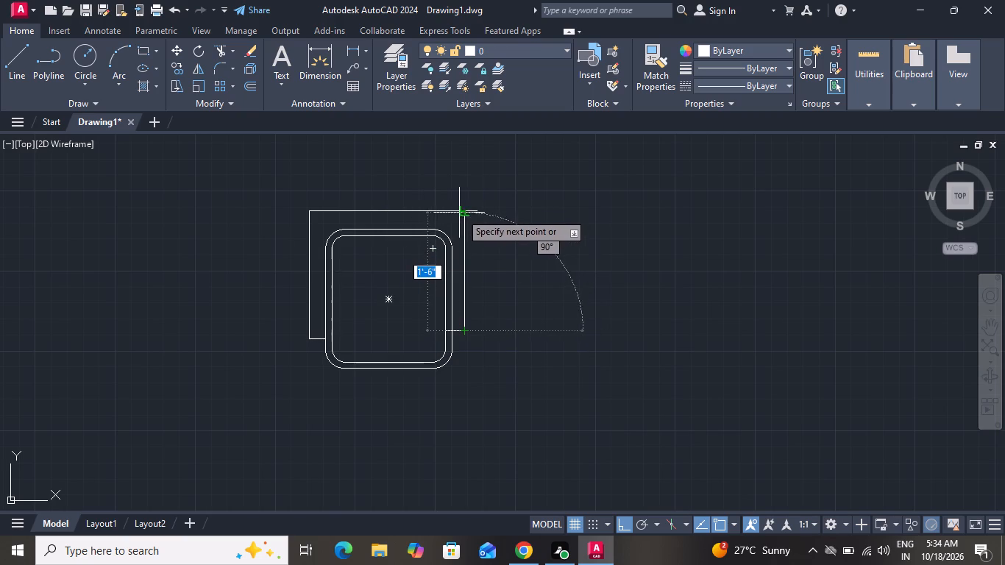
click(461, 211)
right_click(461, 211)
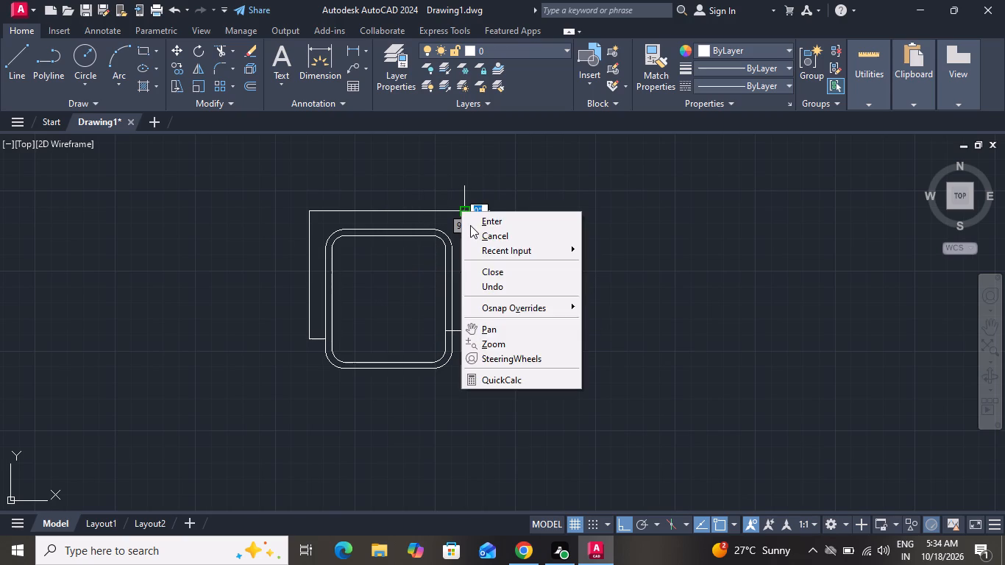
click(470, 225)
Delete the vertical frame line on the seat's right side, keeping the short stub.
click(471, 244)
click(464, 247)
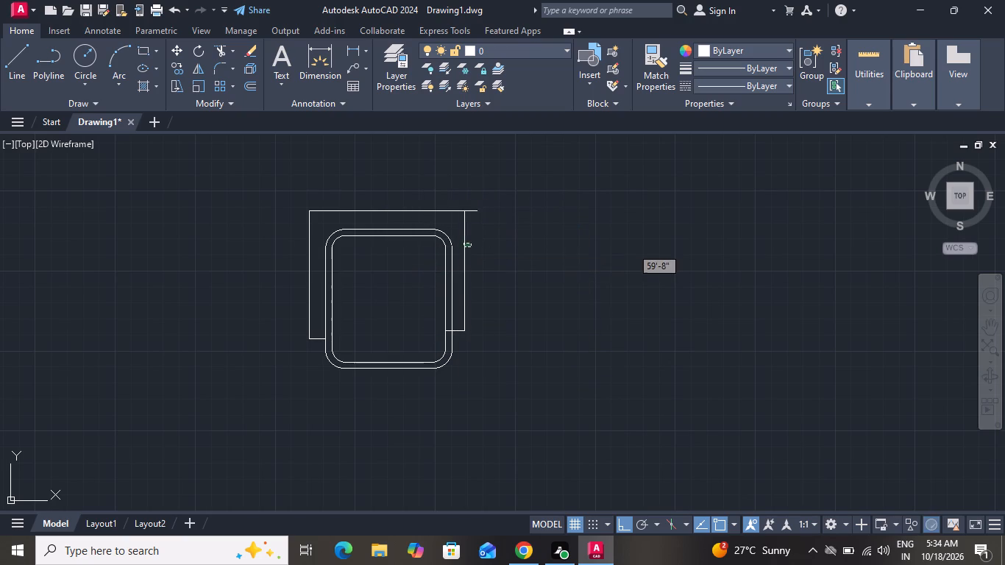
key(Delete)
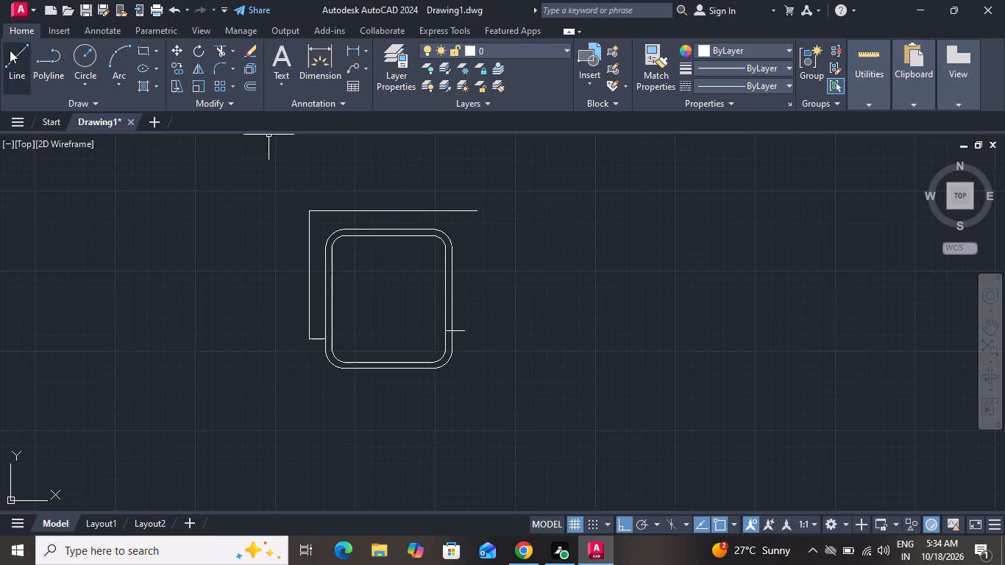
Extend the seat's right-side stub 1" outward, then draw a vertical frame line up about 1'-6" to the top frame line.
click(10, 50)
scroll(459, 330, up, 1)
click(459, 330)
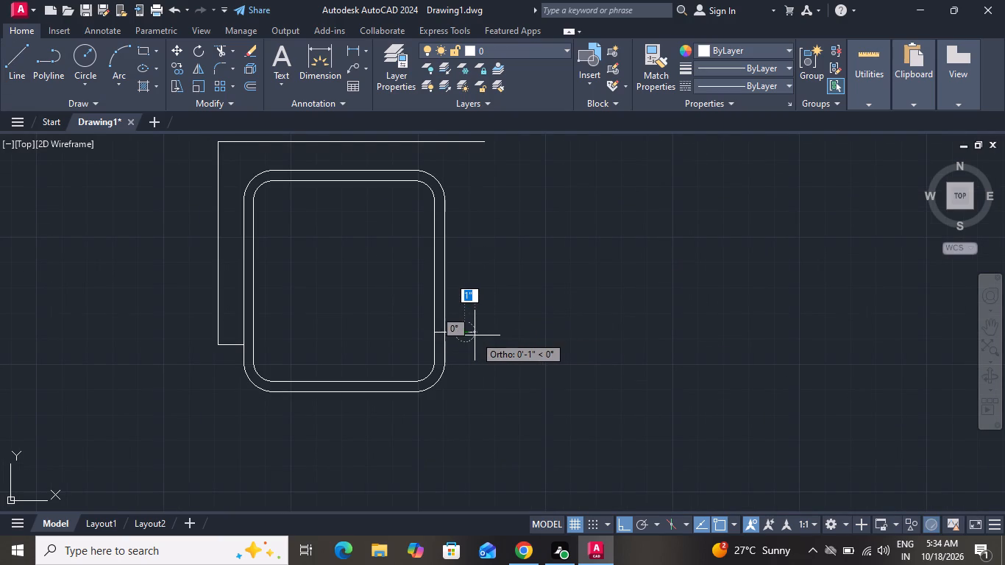
click(474, 335)
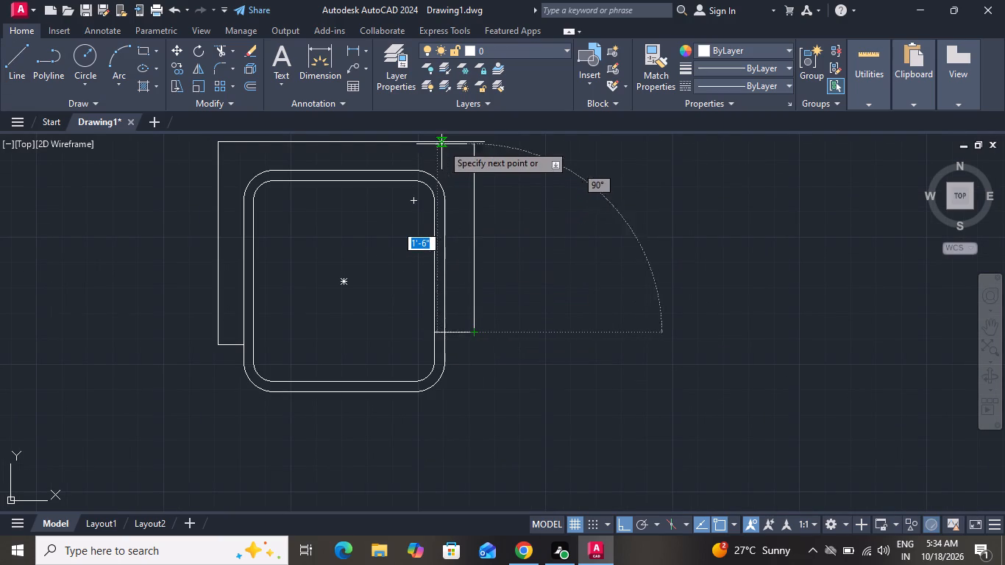
click(471, 140)
right_click(471, 140)
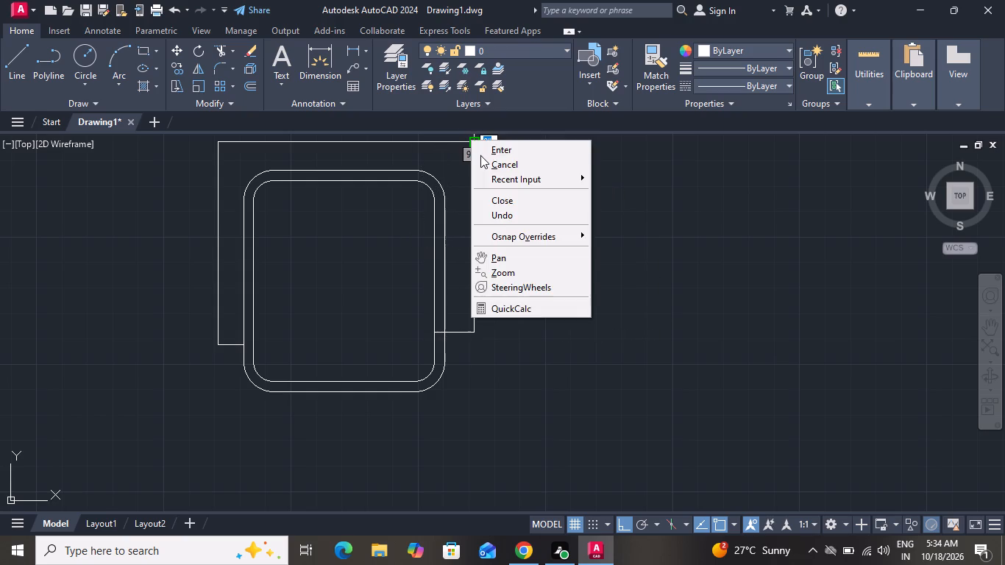
click(480, 155)
Trim the top frame line's overhang beyond the new right-hand frame line.
click(217, 51)
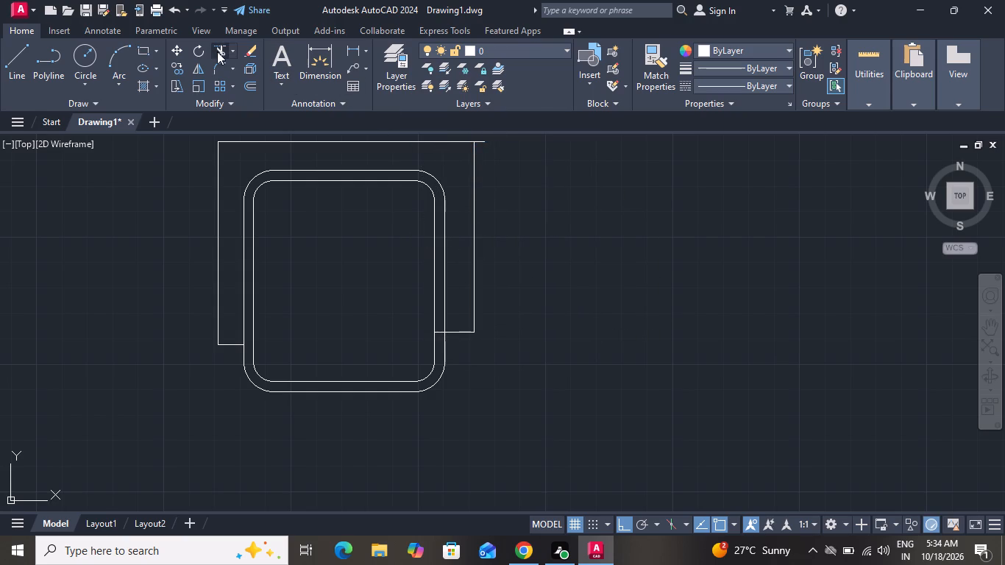
scroll(427, 316, down, 2)
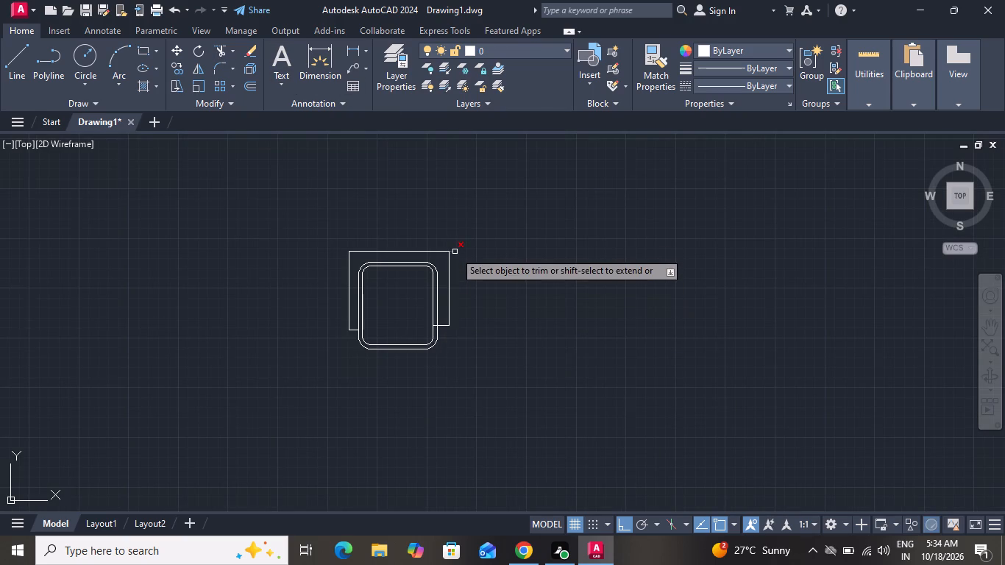
click(455, 252)
right_click(479, 267)
click(528, 296)
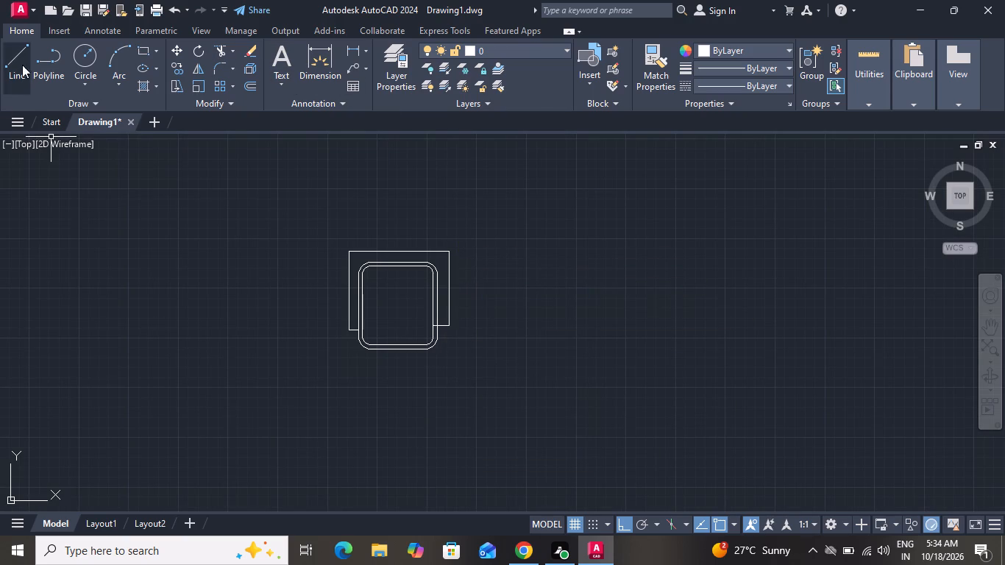
Draw a horizontal backrest line across the inner seat outline near its top, from side to side.
click(14, 57)
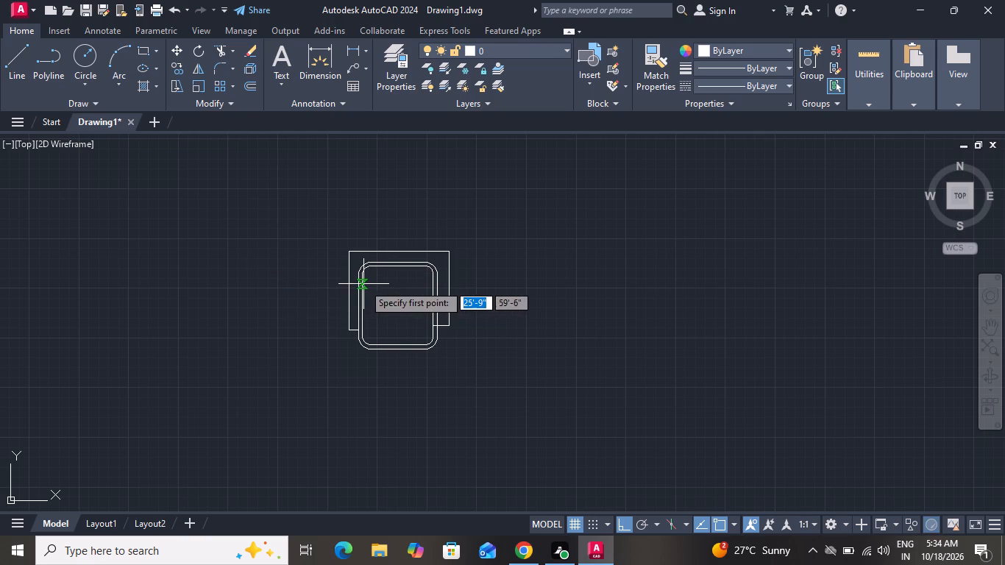
click(363, 284)
click(430, 283)
right_click(430, 283)
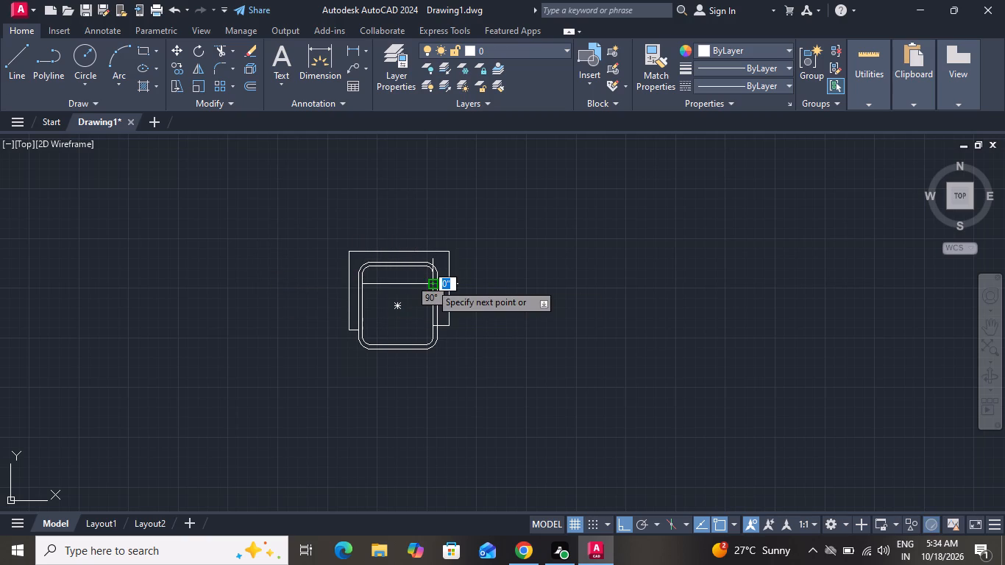
click(446, 300)
Copy the whole chair, with Ortho off, to two spots side by side along the dining table's upper edge.
scroll(447, 300, down, 2)
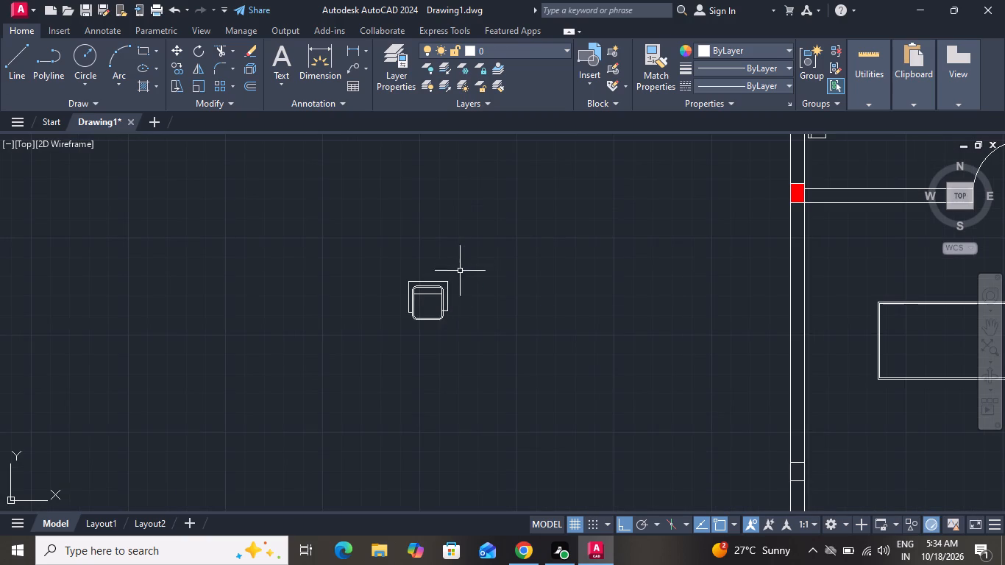
click(467, 256)
click(359, 355)
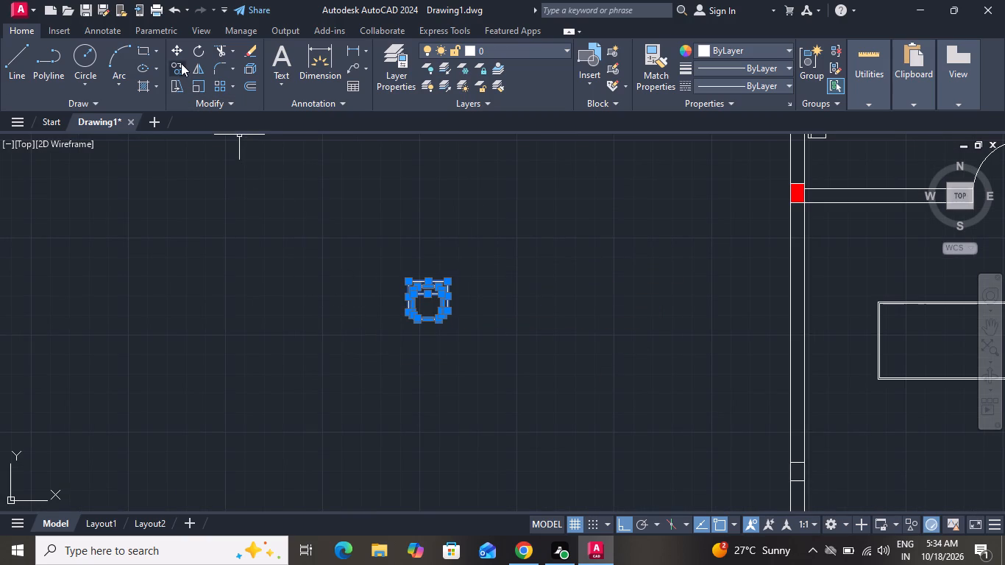
click(180, 62)
click(425, 314)
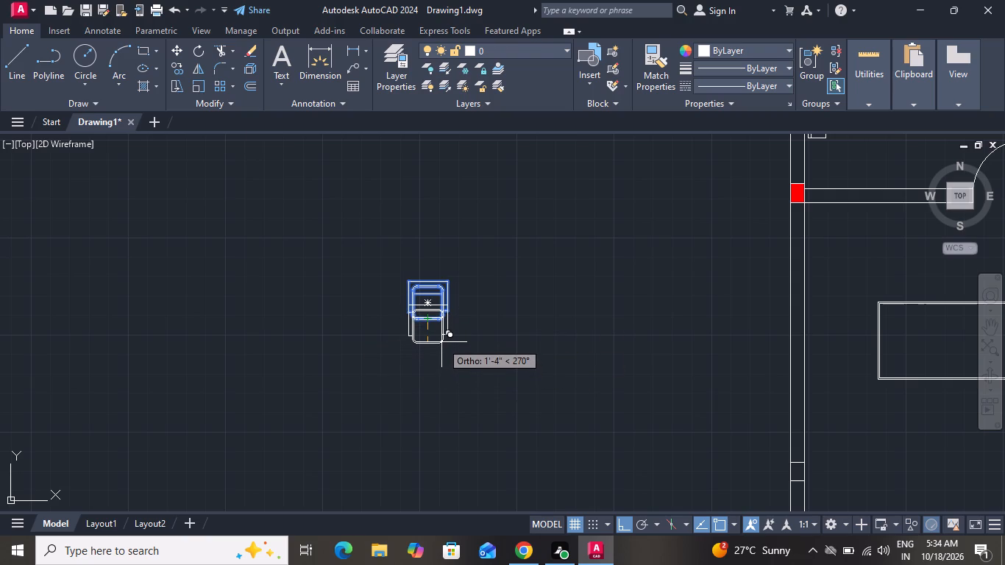
scroll(446, 338, down, 1)
scroll(444, 338, up, 1)
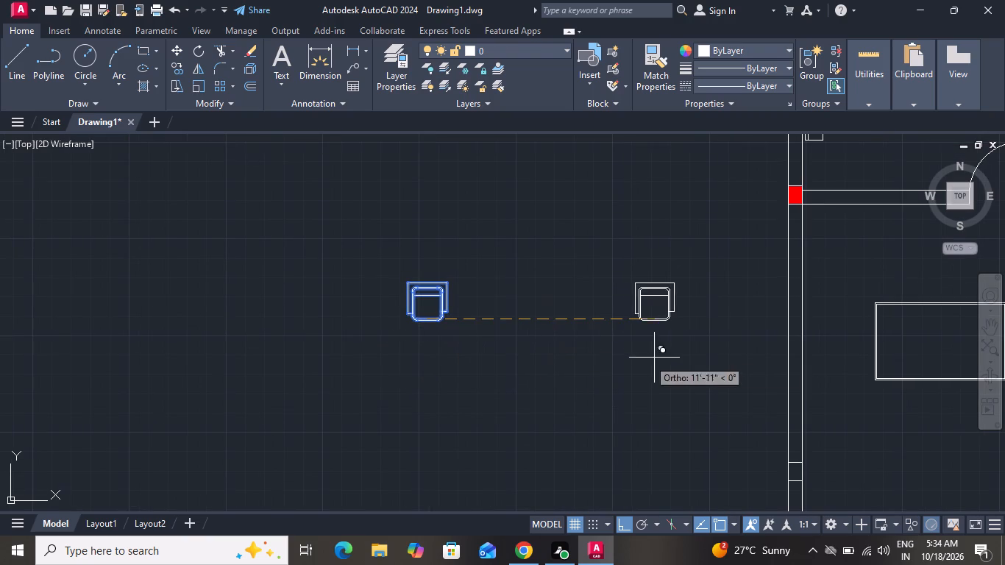
click(621, 519)
scroll(538, 333, down, 2)
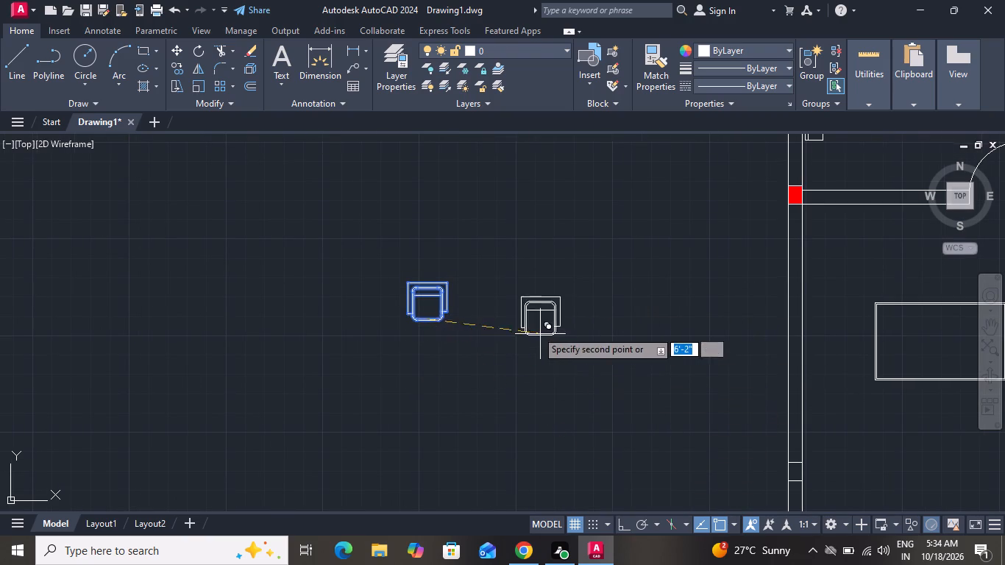
scroll(695, 305, down, 1)
scroll(690, 307, up, 6)
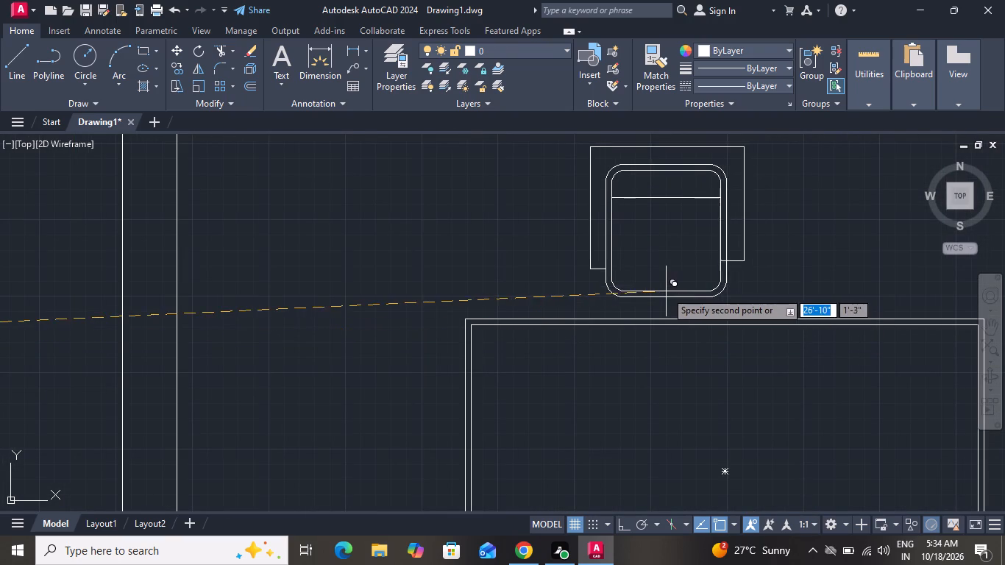
scroll(664, 297, down, 1)
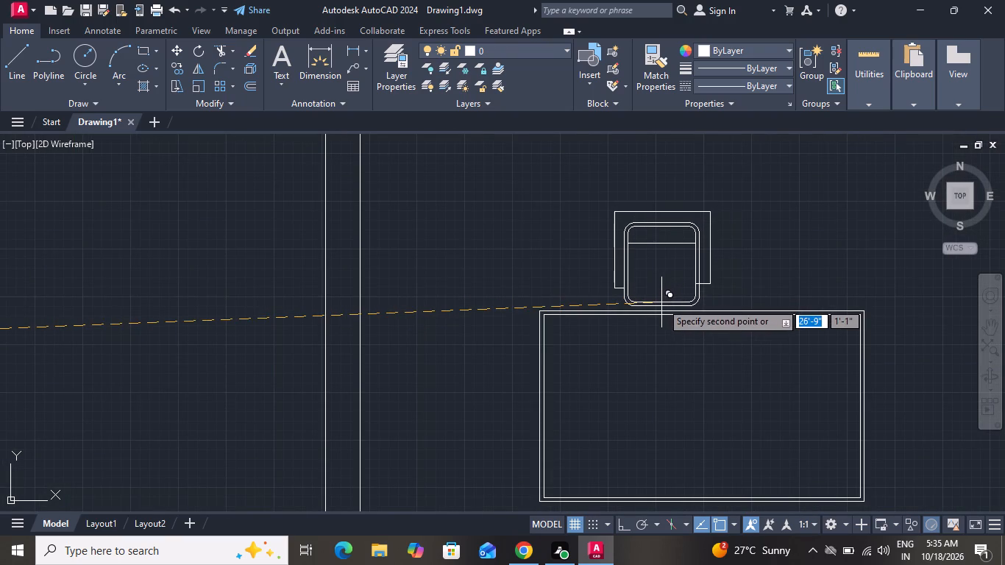
click(661, 302)
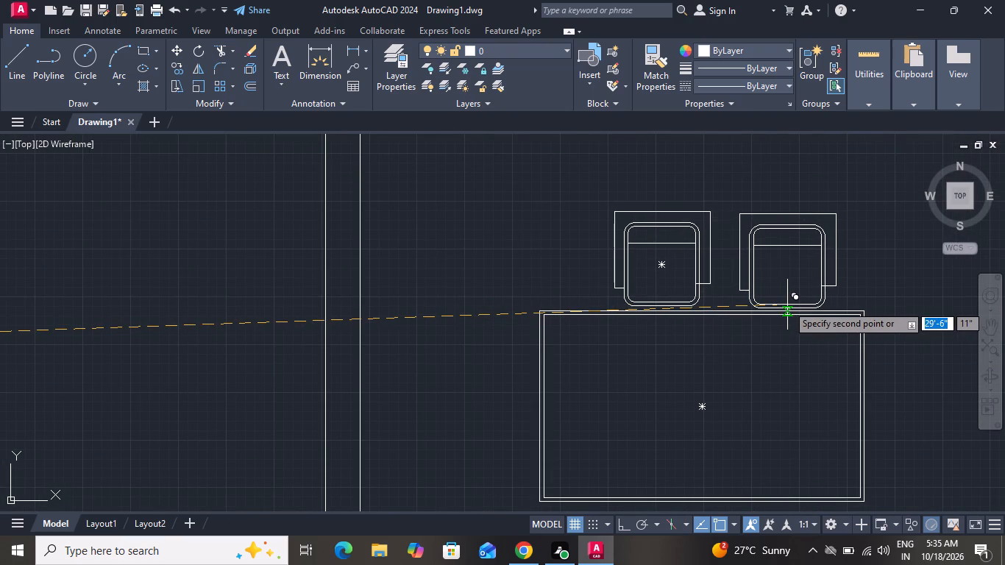
click(787, 305)
Place a third chair copy below the left half of the dining table and finish copying.
scroll(608, 386, down, 2)
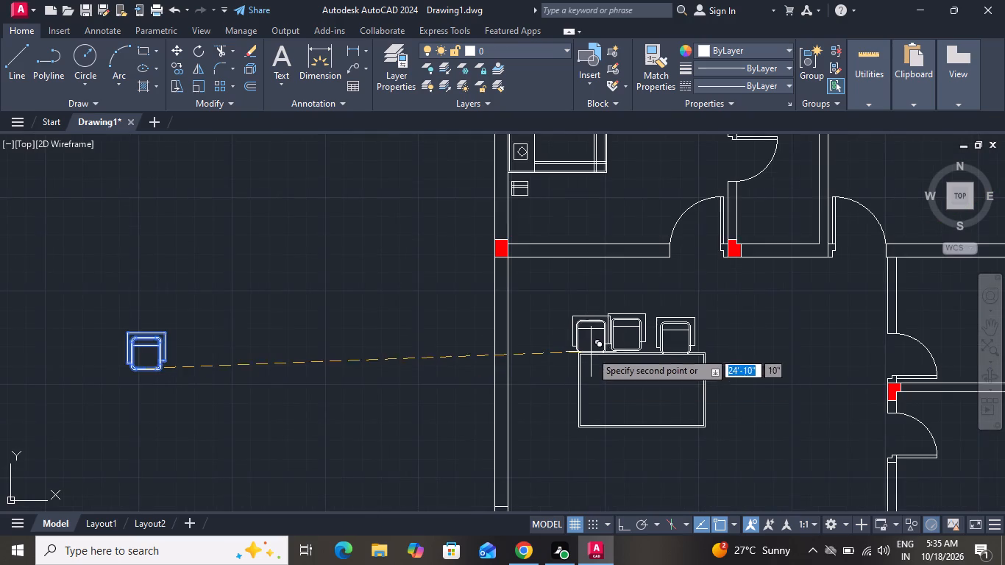
scroll(590, 350, down, 2)
scroll(600, 395, up, 4)
click(599, 429)
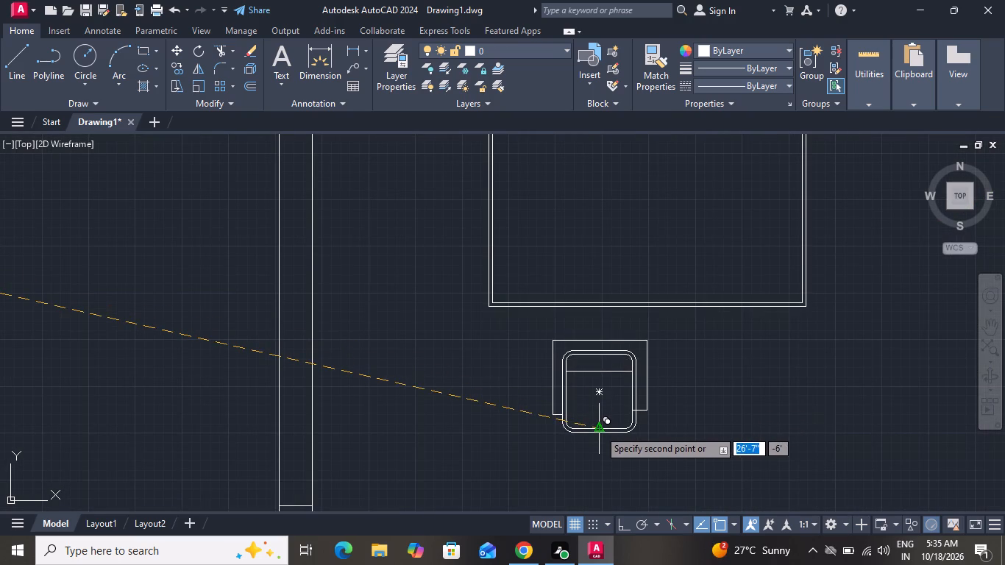
right_click(597, 431)
click(633, 252)
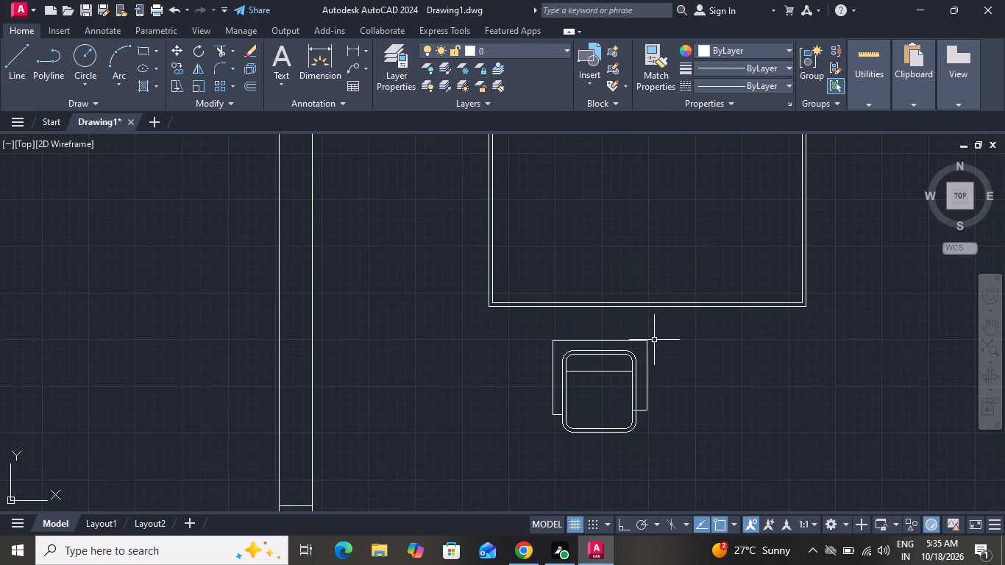
Rotate the chair below the table 180° with Ortho on, so its seat faces the table.
click(670, 327)
click(532, 450)
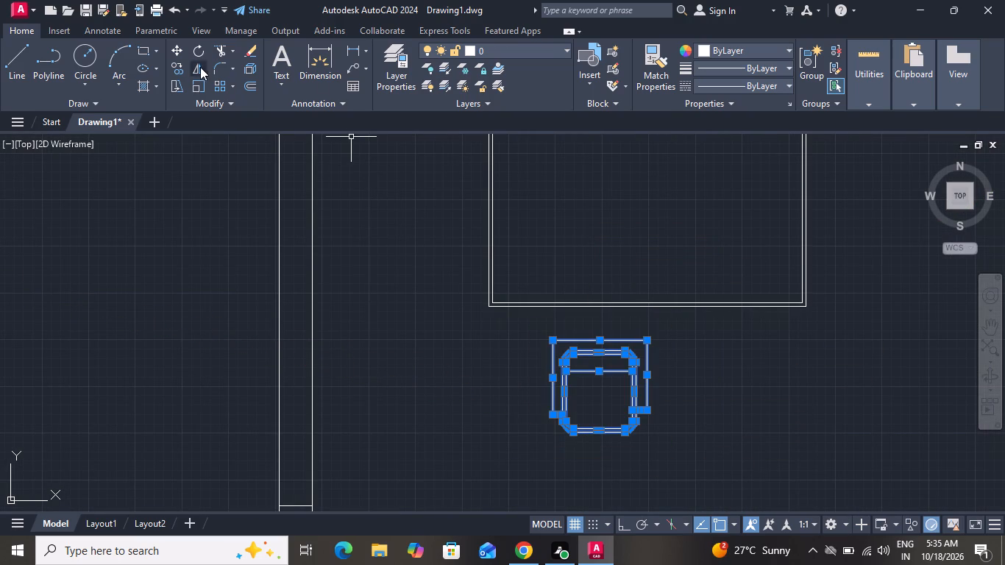
click(203, 49)
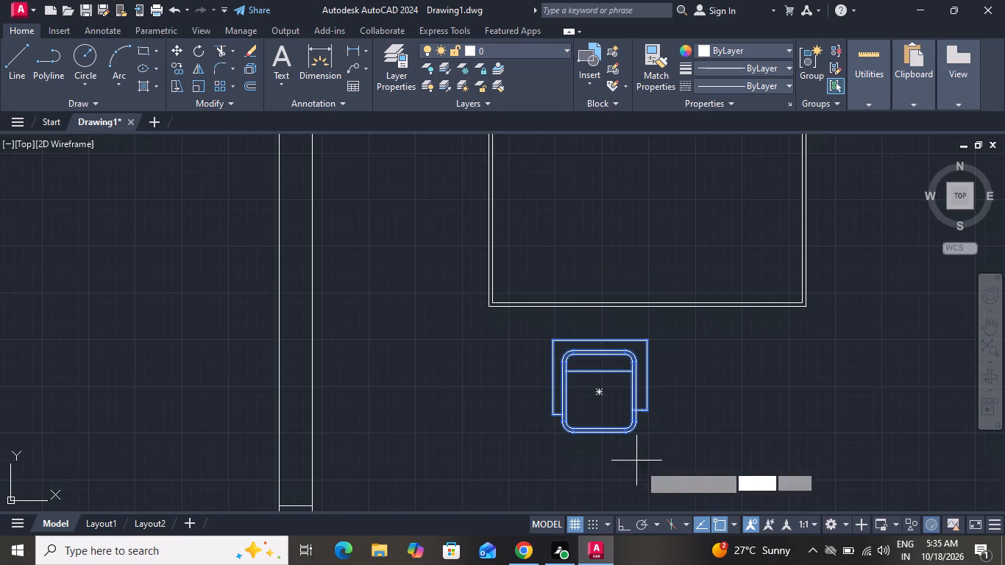
click(626, 519)
click(614, 410)
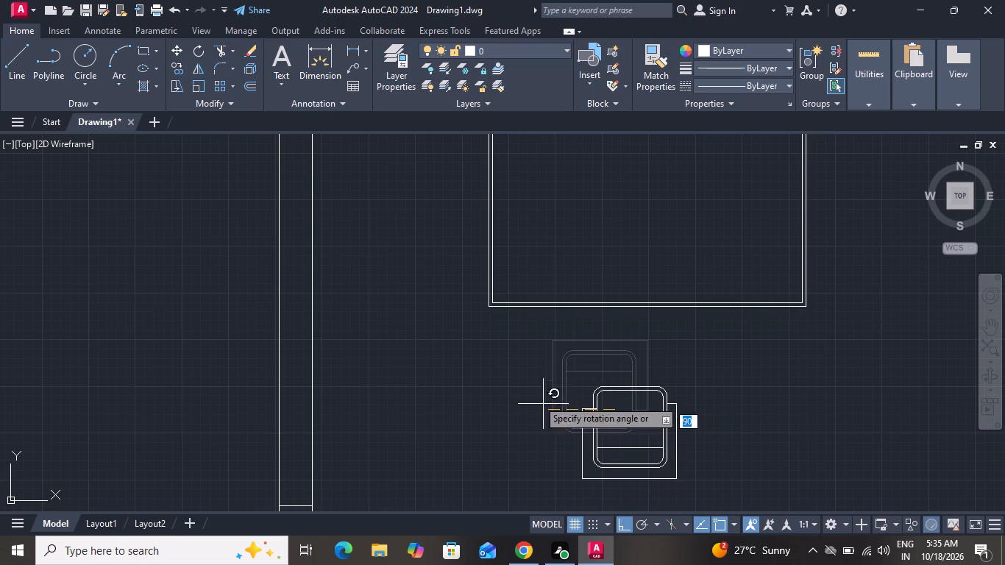
click(483, 363)
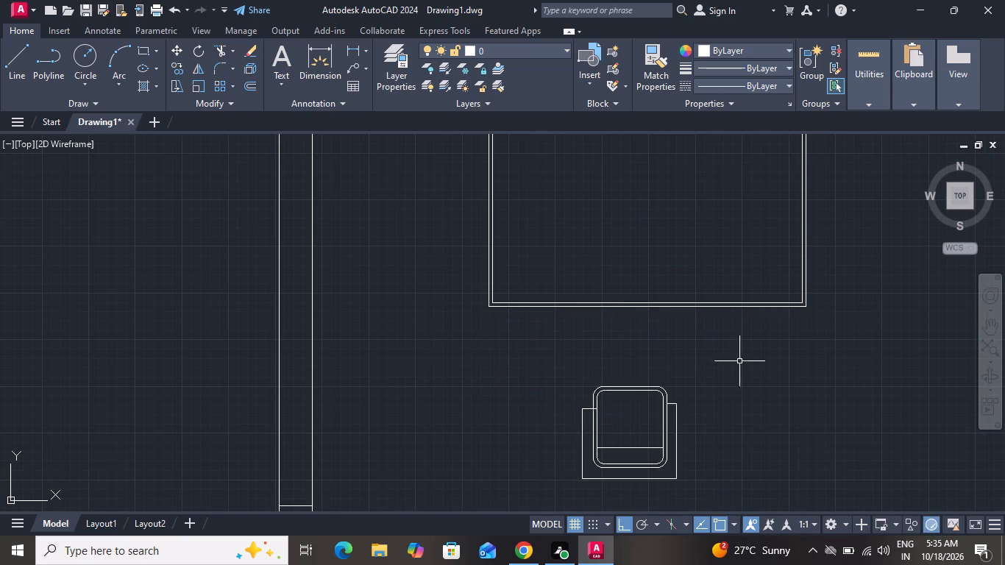
Move the rotated chair about 1'-7" left and 1'-6" up, close to the table's lower edge, with Ortho off.
drag(741, 361, 742, 374)
click(567, 491)
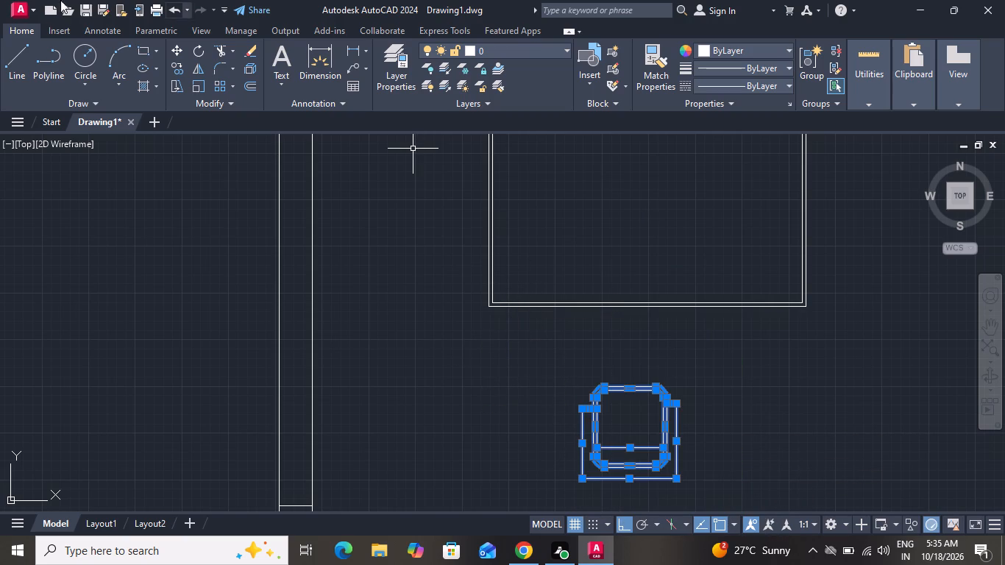
click(179, 49)
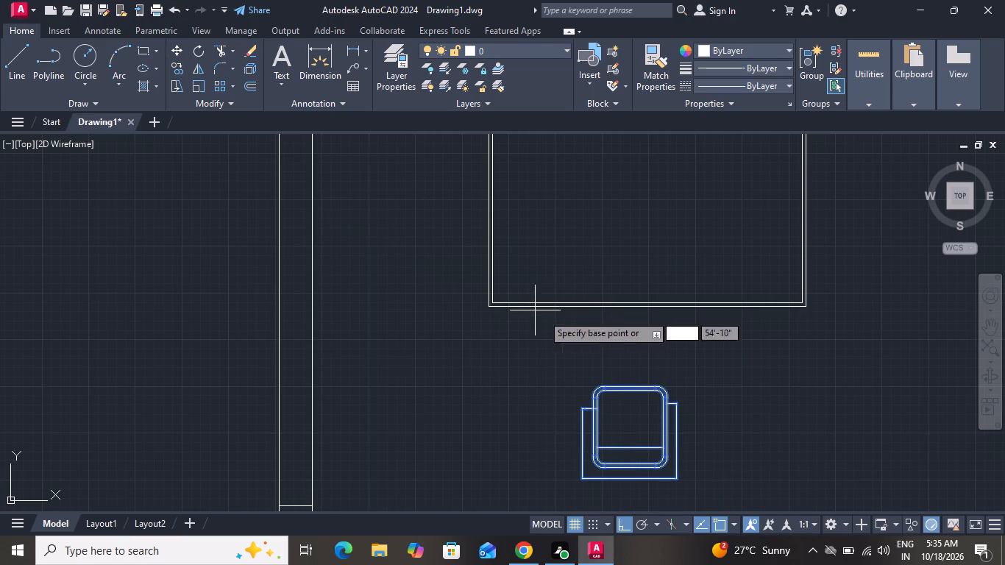
click(641, 380)
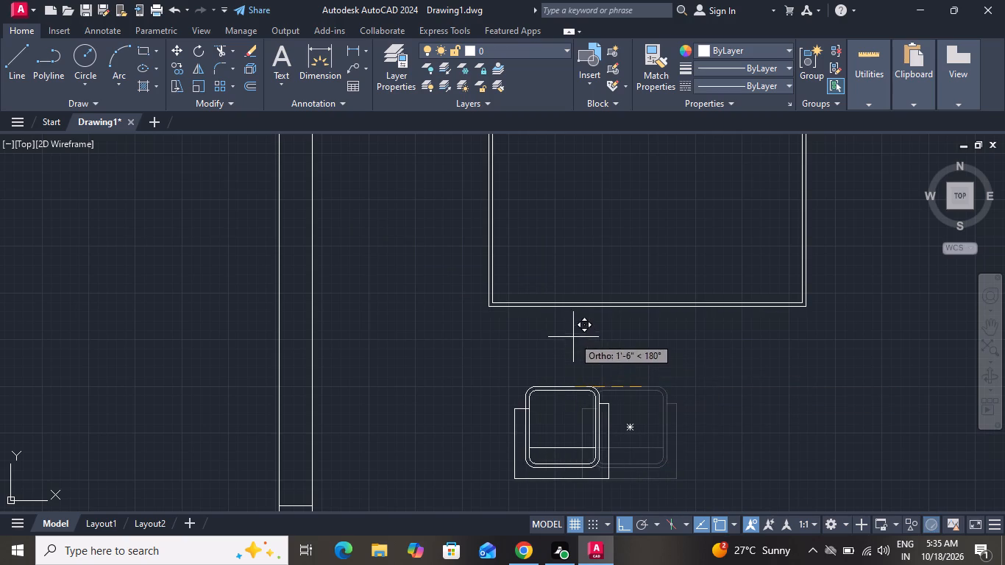
click(628, 527)
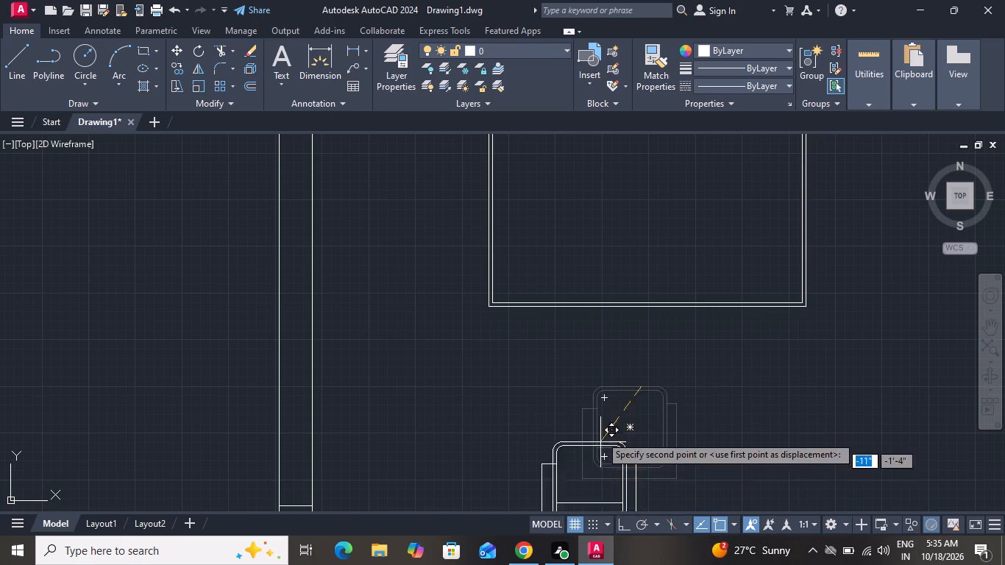
click(572, 316)
Copy the lower chair to the right half of the table's lower edge, level with the original.
click(610, 315)
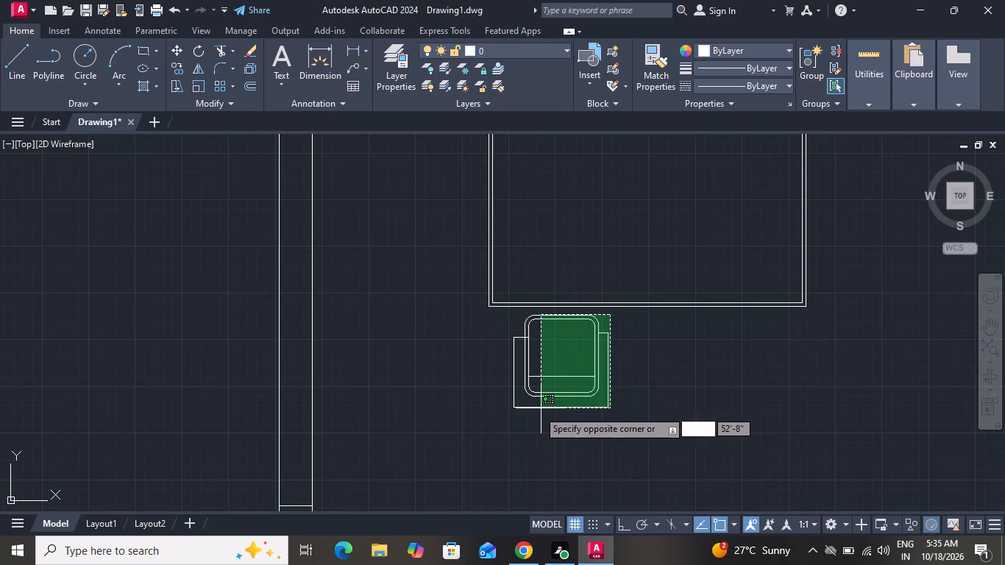
click(501, 414)
click(177, 64)
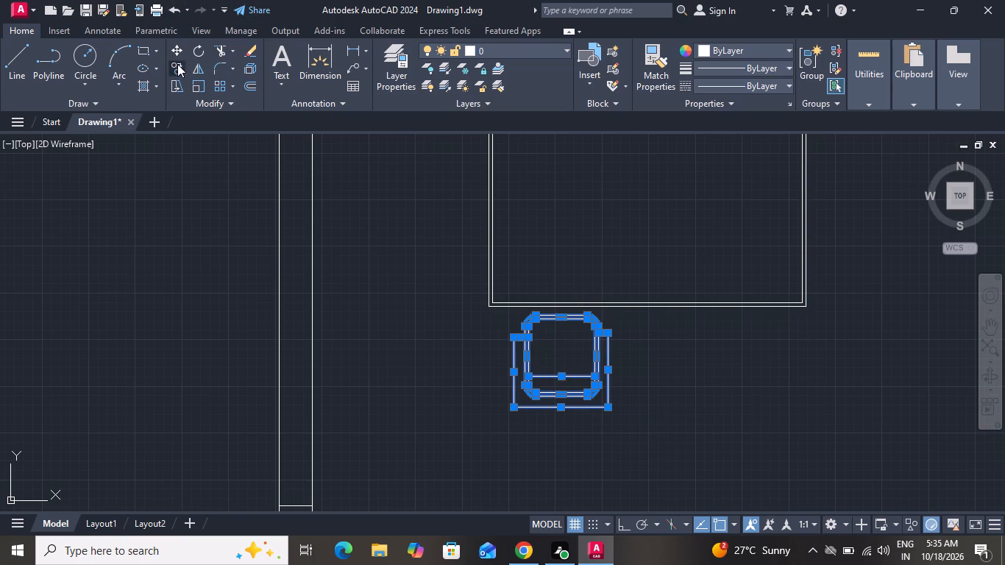
click(528, 308)
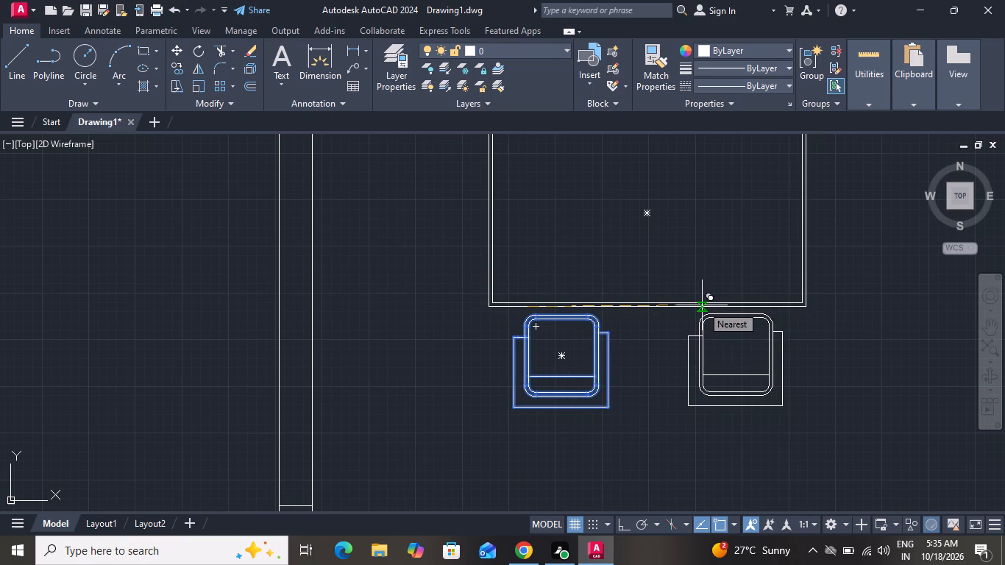
click(702, 305)
Place another copy of the chair beyond the table's right end and finish copying.
scroll(585, 335, down, 1)
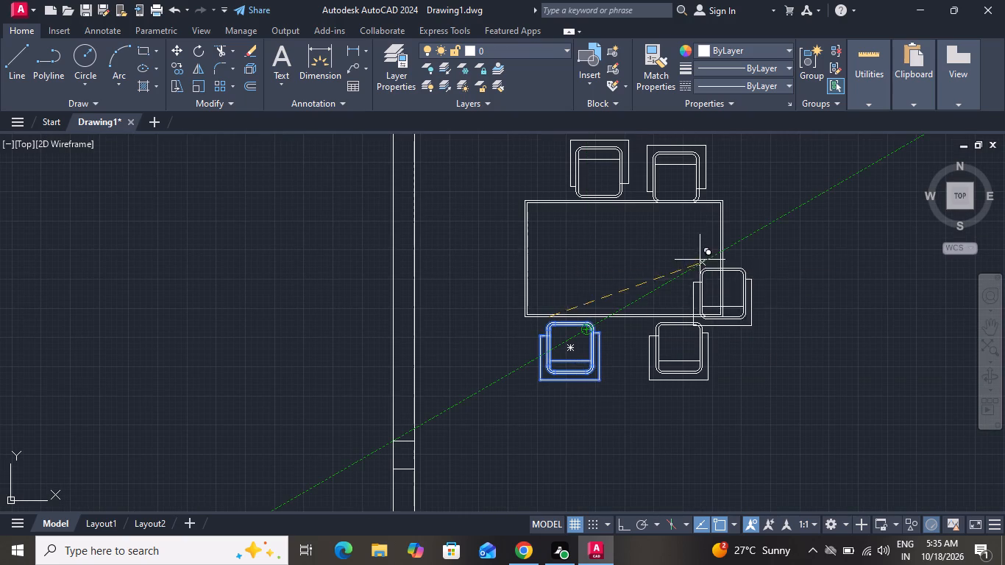
click(775, 221)
right_click(776, 221)
click(790, 250)
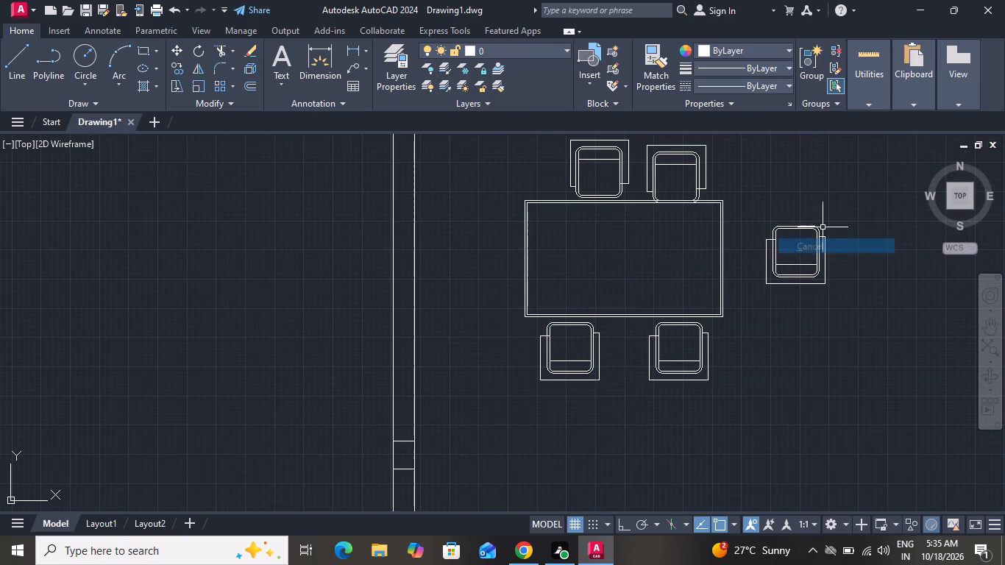
Rotate the chair beyond the table's right end 90° with Ortho on, so its seat faces the table.
click(856, 221)
click(749, 316)
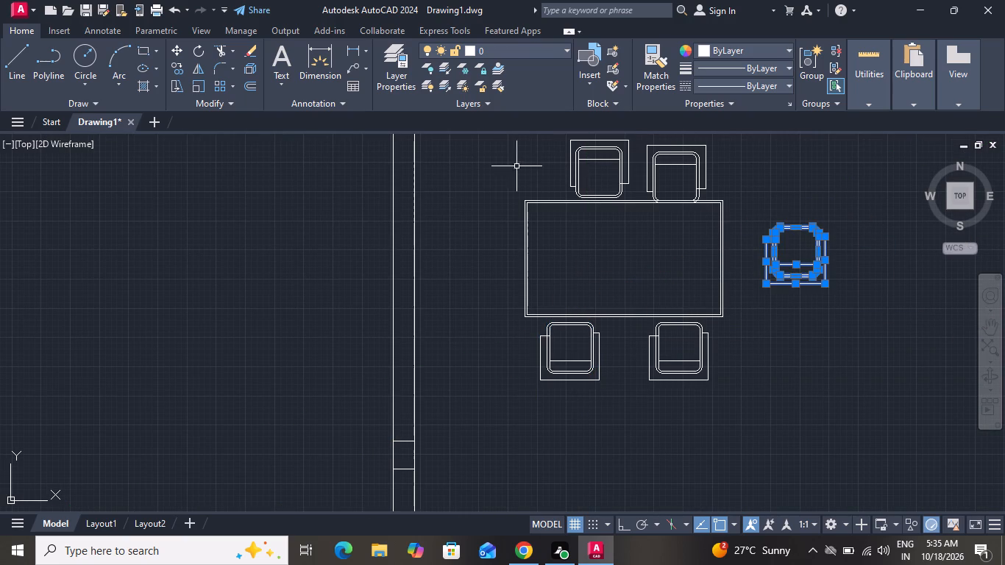
click(197, 45)
click(623, 522)
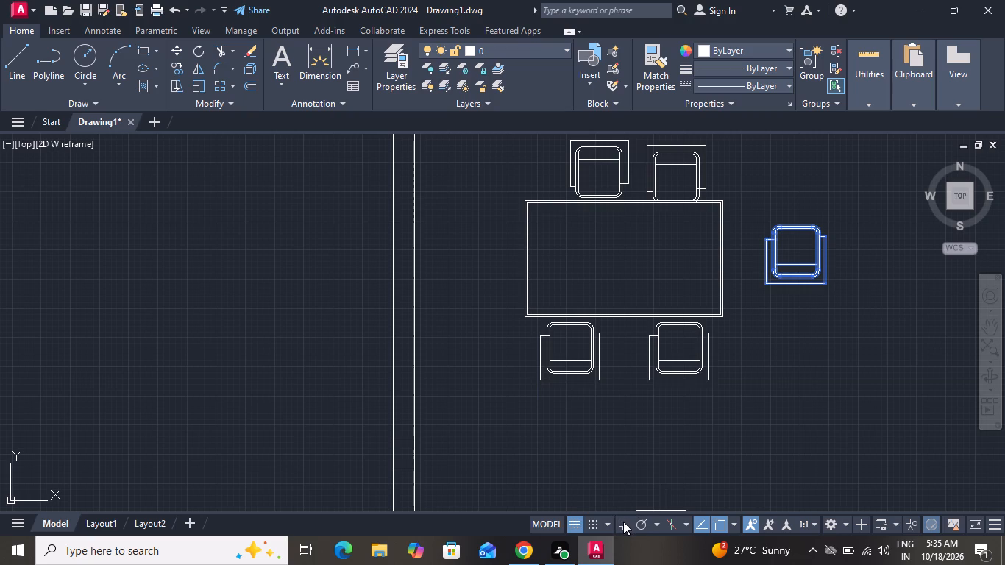
click(833, 227)
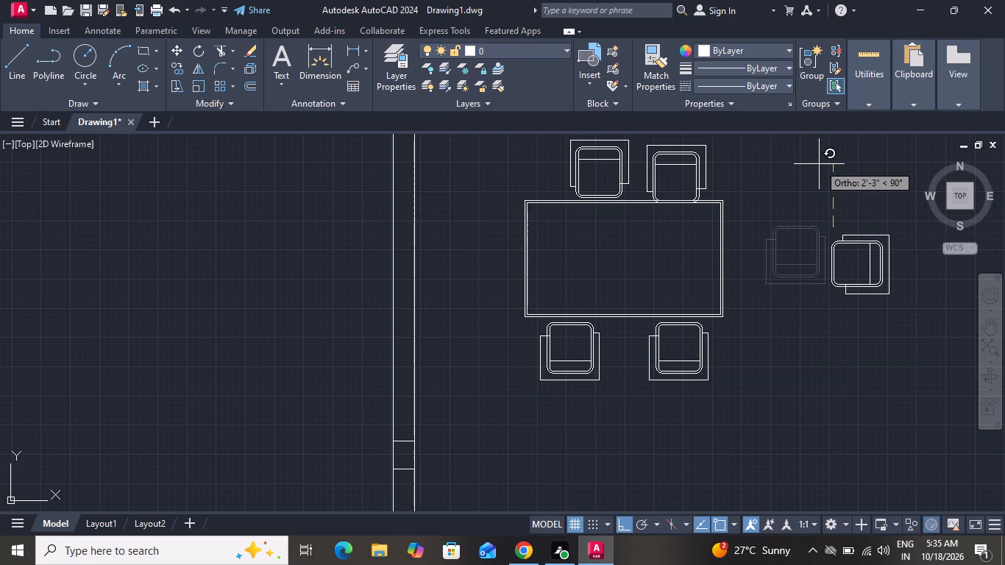
click(819, 164)
Move the rotated chair horizontally left until it sits close to the table's right edge.
click(920, 222)
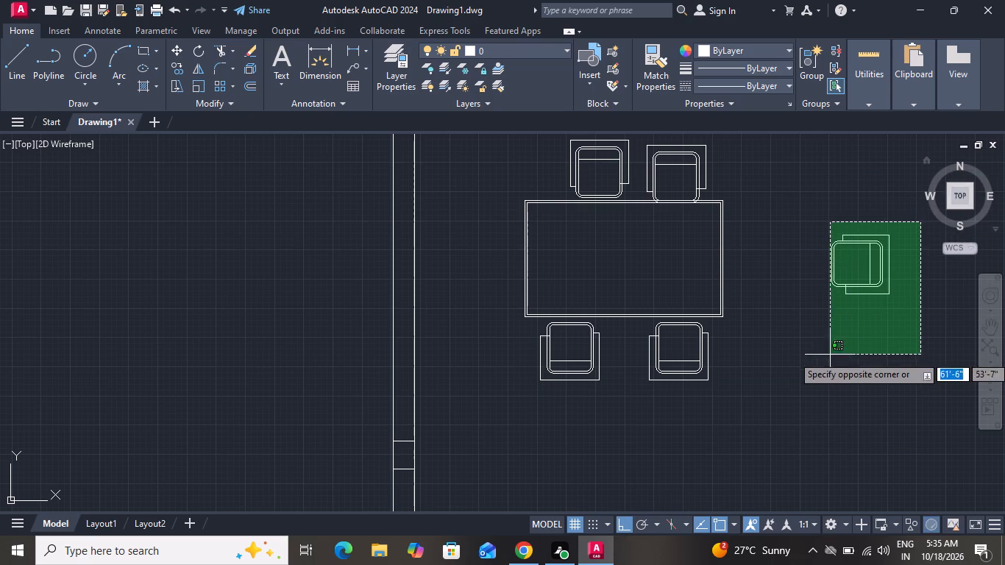
click(806, 359)
click(178, 49)
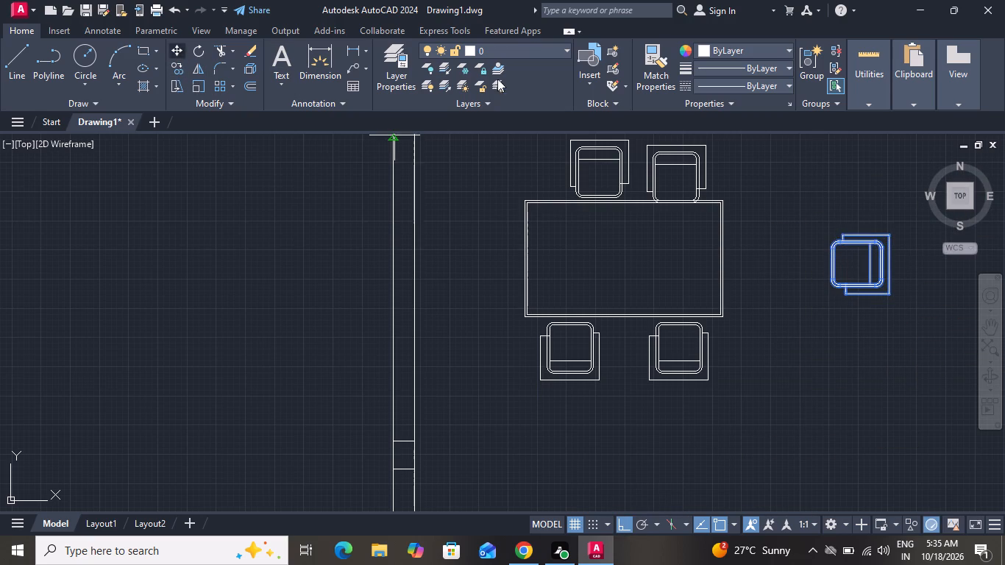
click(837, 237)
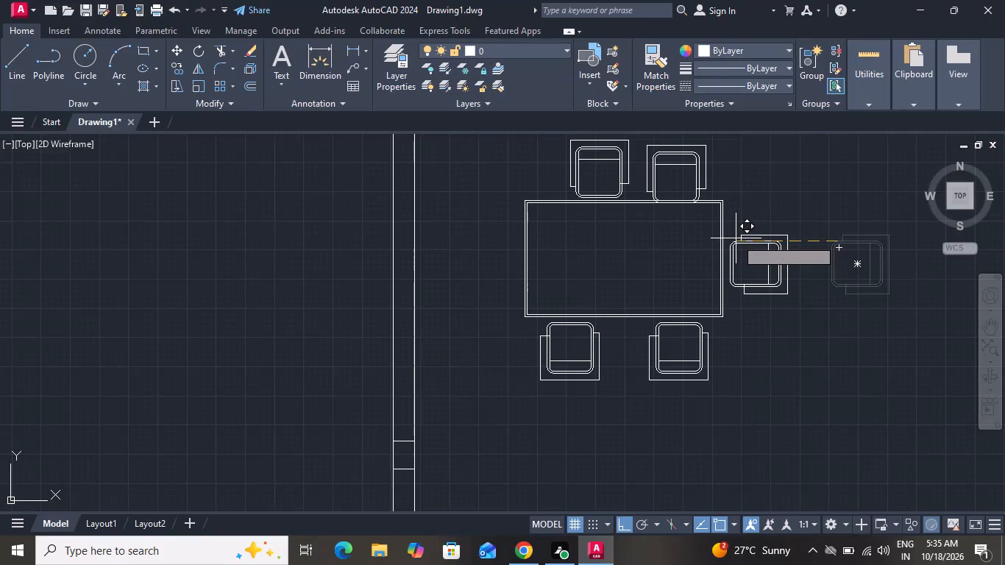
click(736, 238)
Move the upper-left chair about 1'-3" left along the table's top edge with Ortho on.
scroll(813, 248, down, 1)
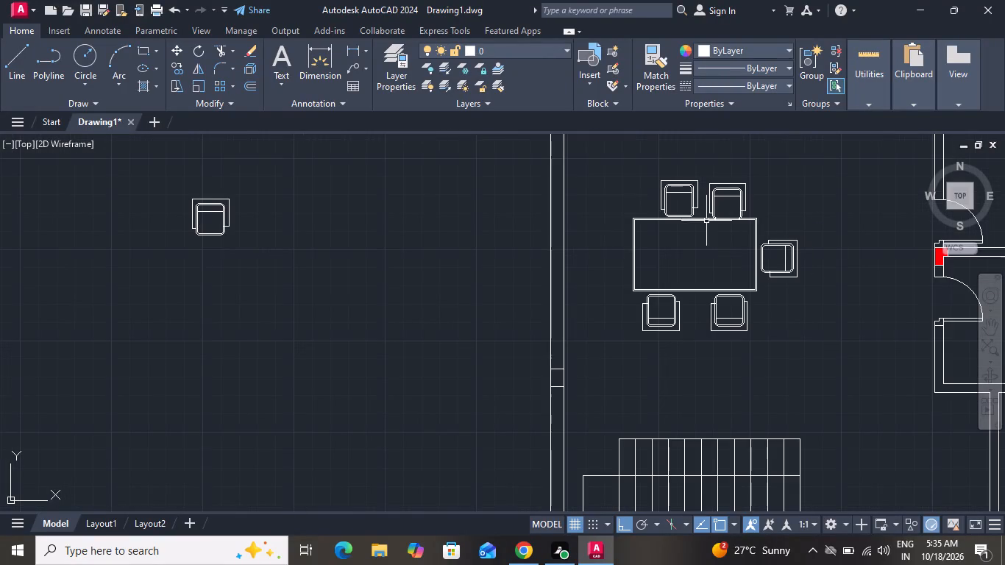
scroll(698, 203, up, 2)
click(709, 163)
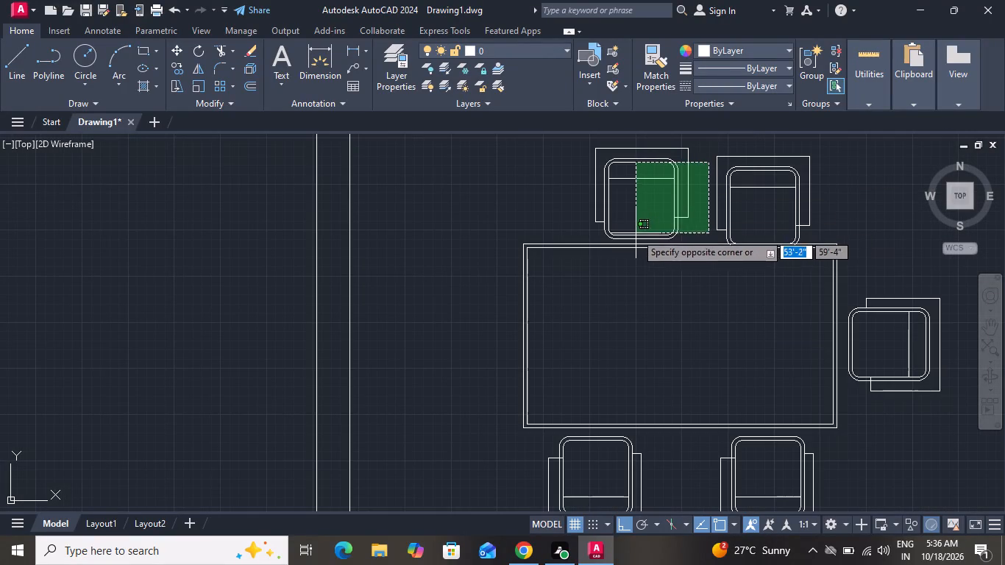
click(585, 232)
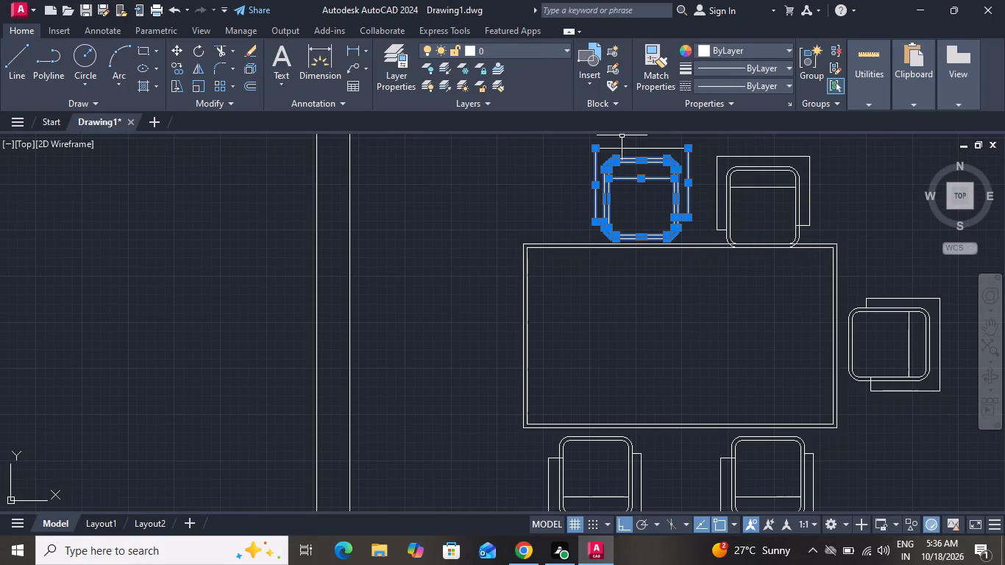
click(631, 130)
click(655, 139)
click(623, 184)
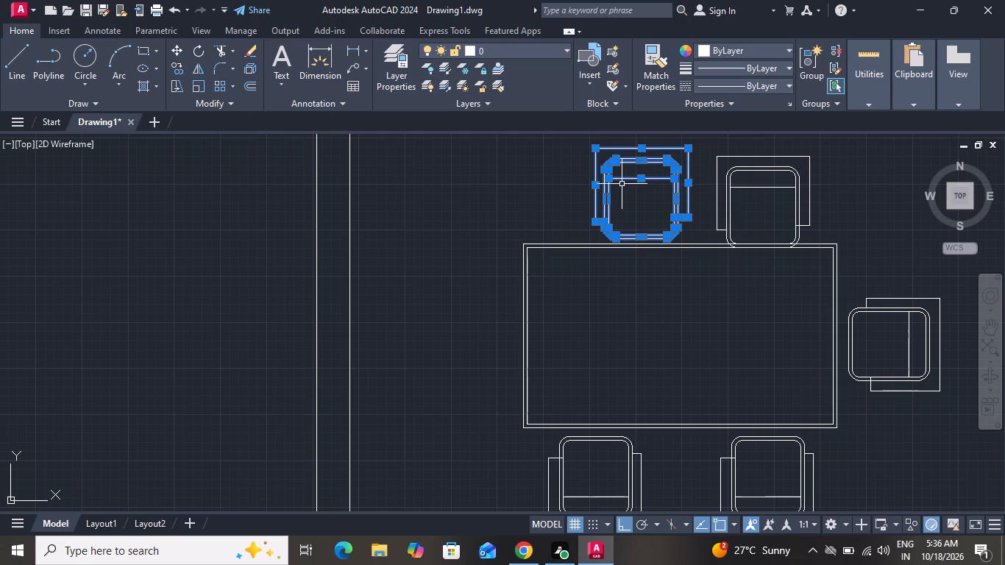
click(174, 48)
click(599, 226)
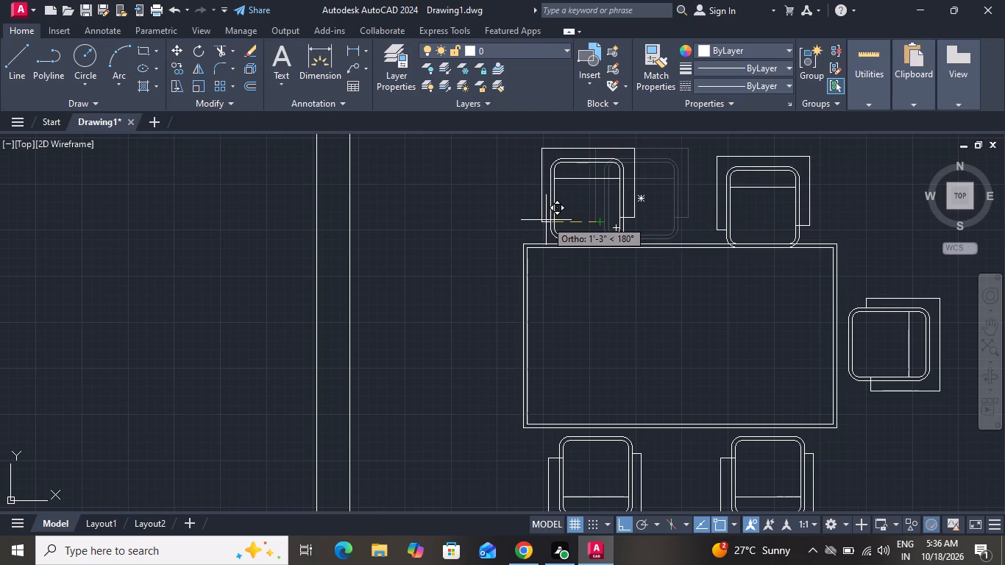
click(546, 220)
Copy the right-end chair about 10'-2" horizontally left, beyond the table's left end, and finish copying.
scroll(476, 261, down, 1)
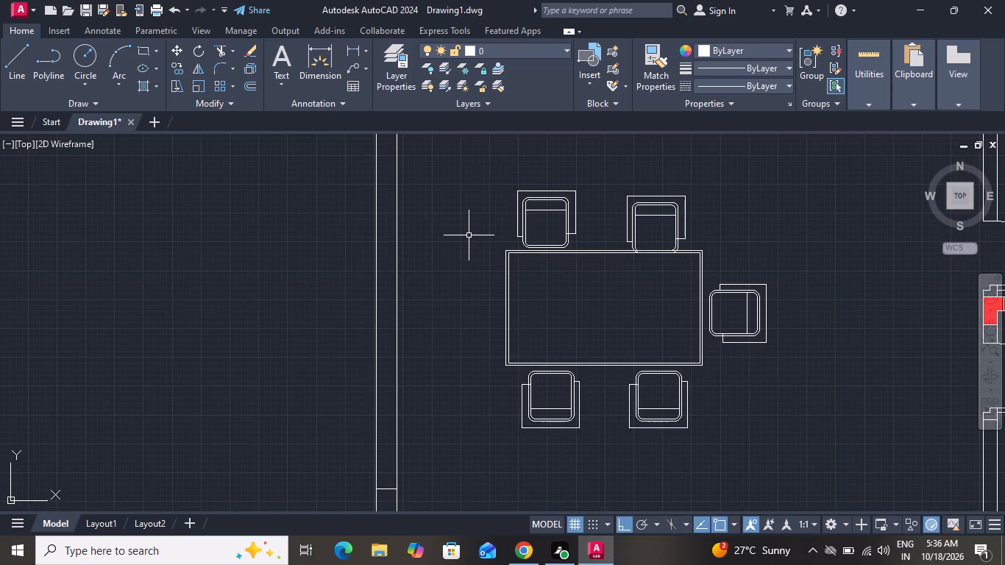
click(830, 255)
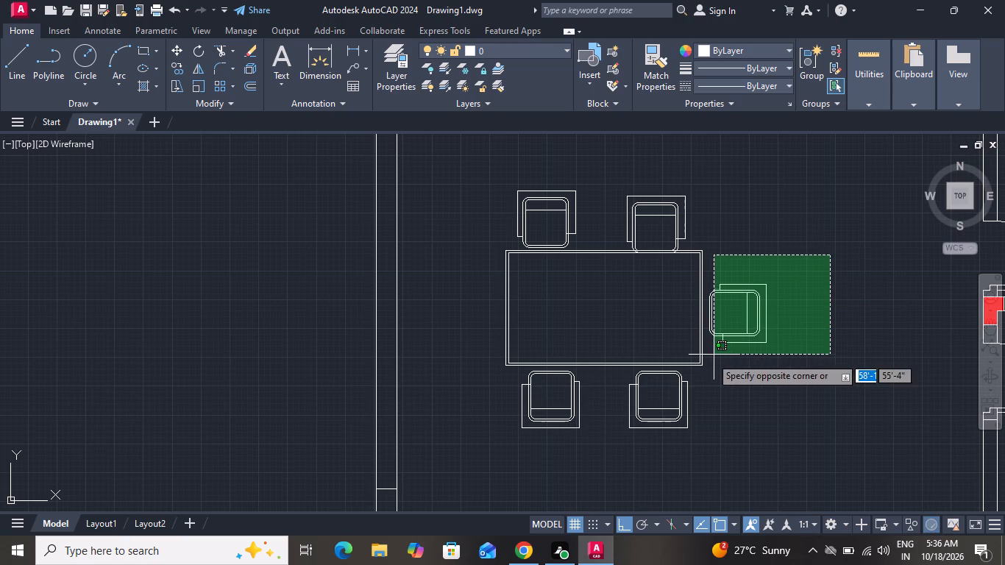
click(707, 359)
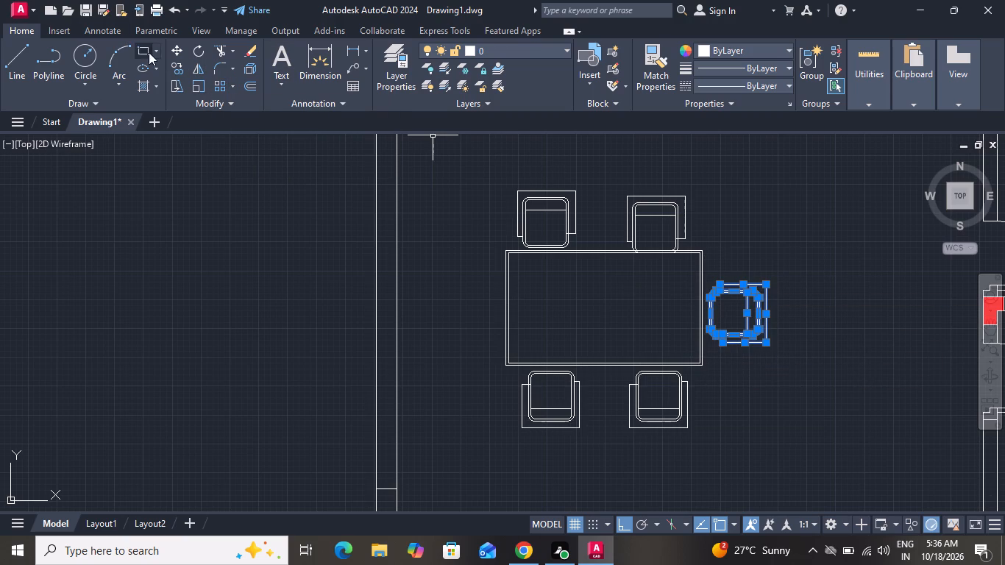
click(174, 63)
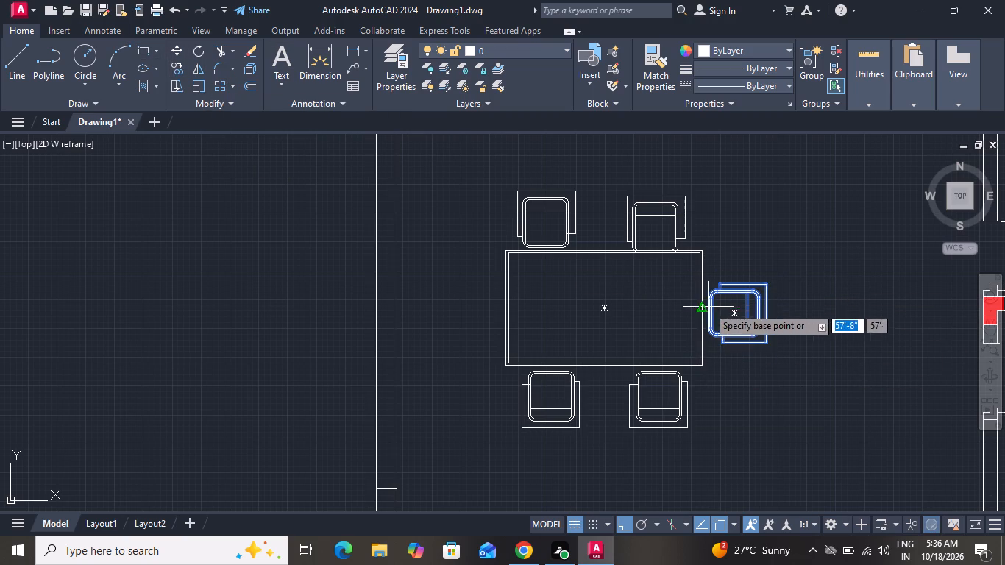
click(708, 307)
click(427, 305)
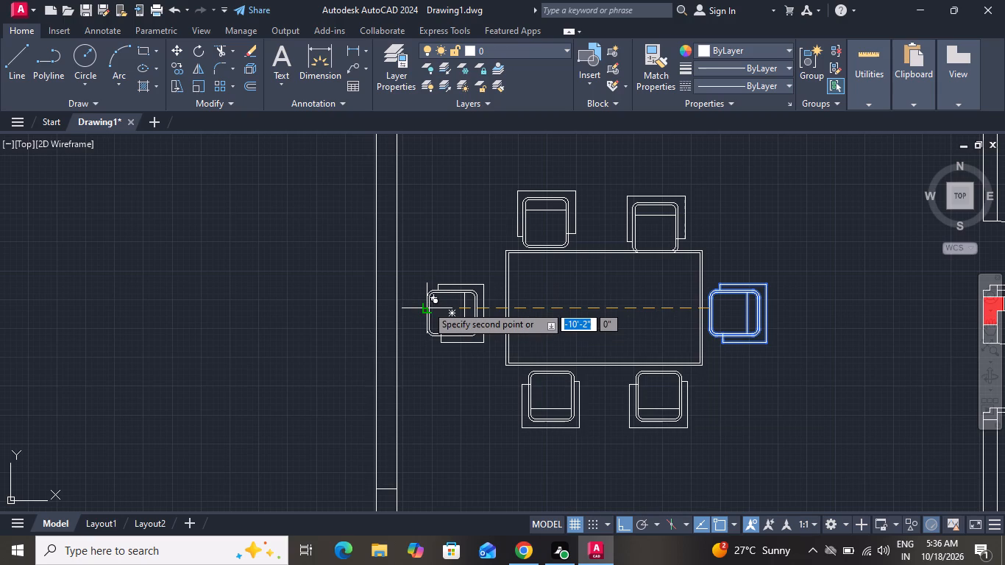
right_click(427, 305)
click(457, 326)
Rotate the chair copy beyond the table's left end 180°, so its seat faces the table.
click(492, 266)
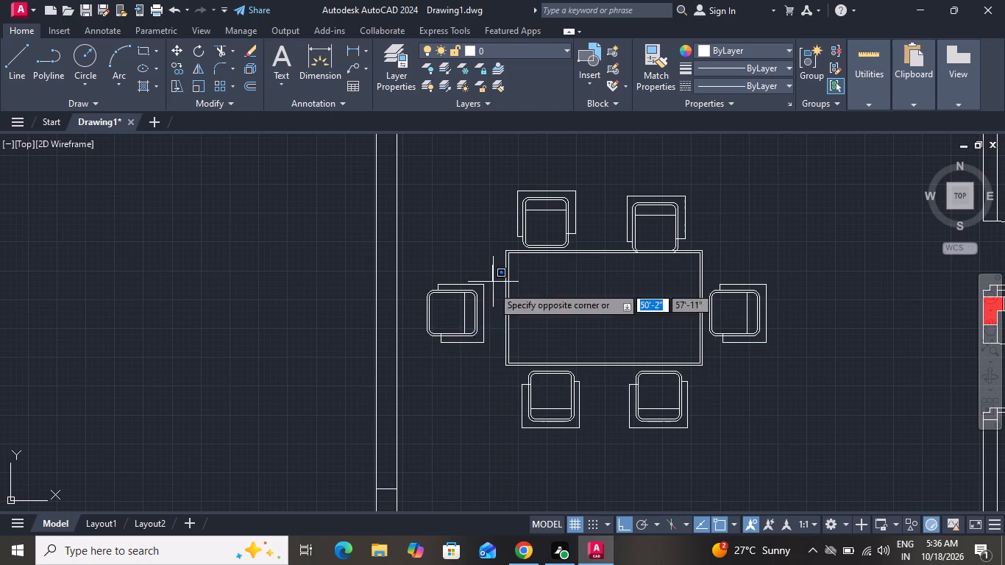
click(424, 363)
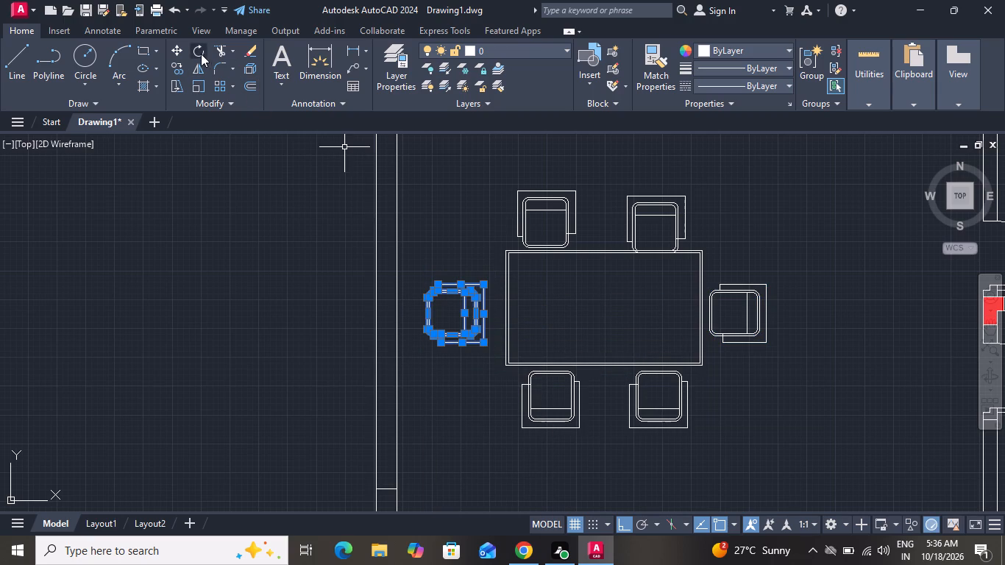
click(200, 51)
click(474, 282)
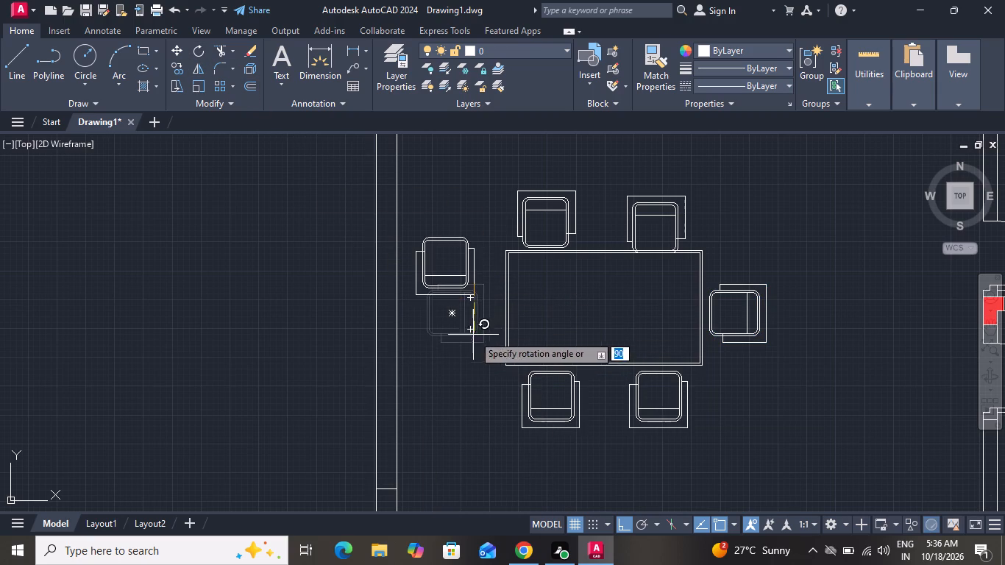
click(339, 236)
Move the rotated chair off the table's upper-left corner to just outside the middle of its left edge, with Ortho off.
scroll(522, 219, up, 2)
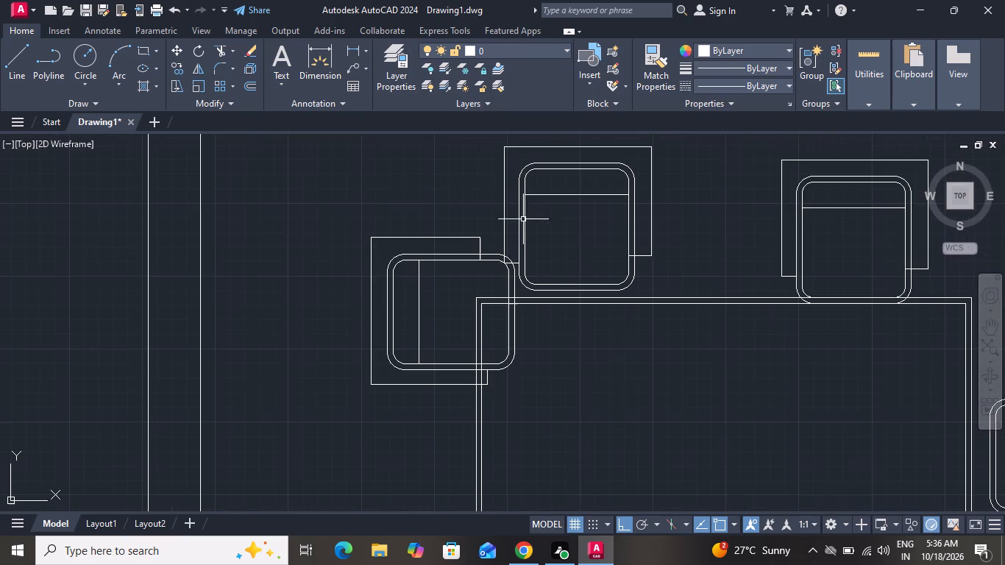
click(485, 210)
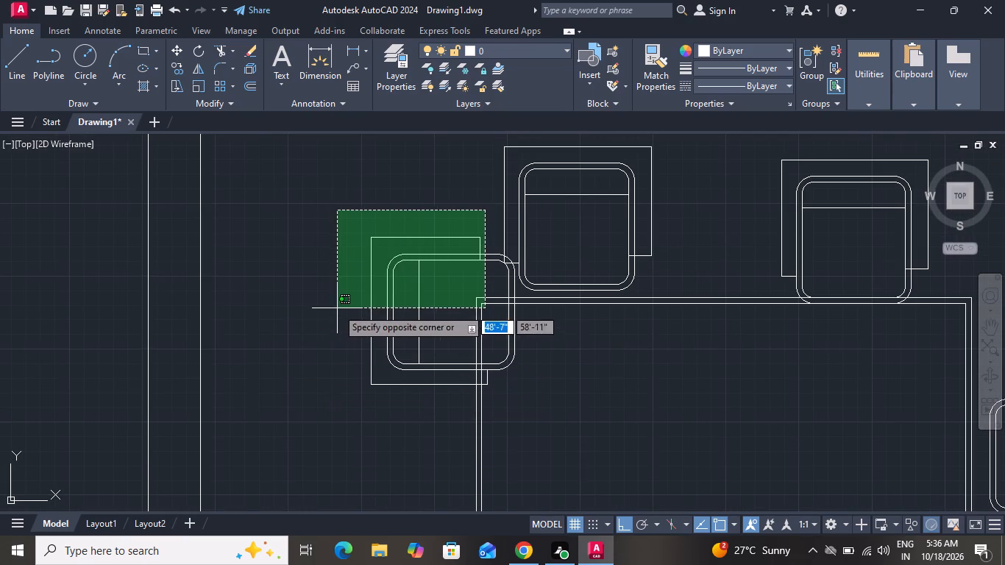
click(341, 282)
click(444, 348)
click(408, 414)
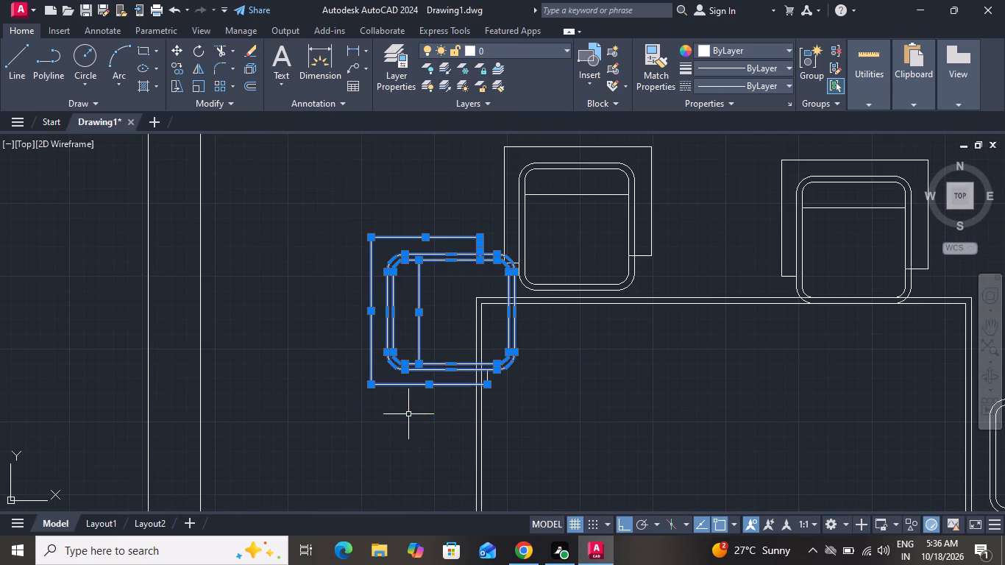
scroll(471, 259, up, 4)
scroll(589, 271, down, 2)
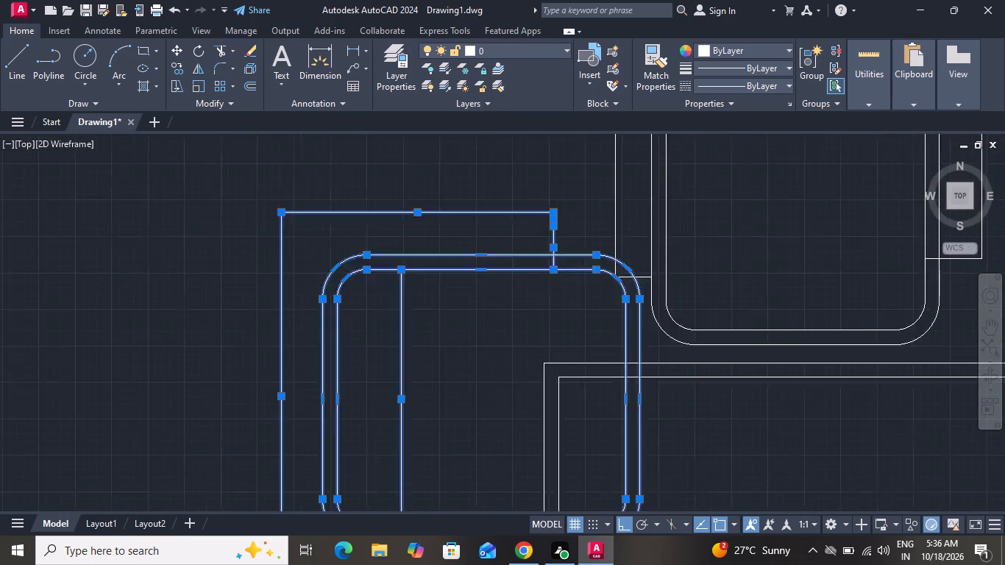
scroll(547, 263, down, 3)
click(180, 55)
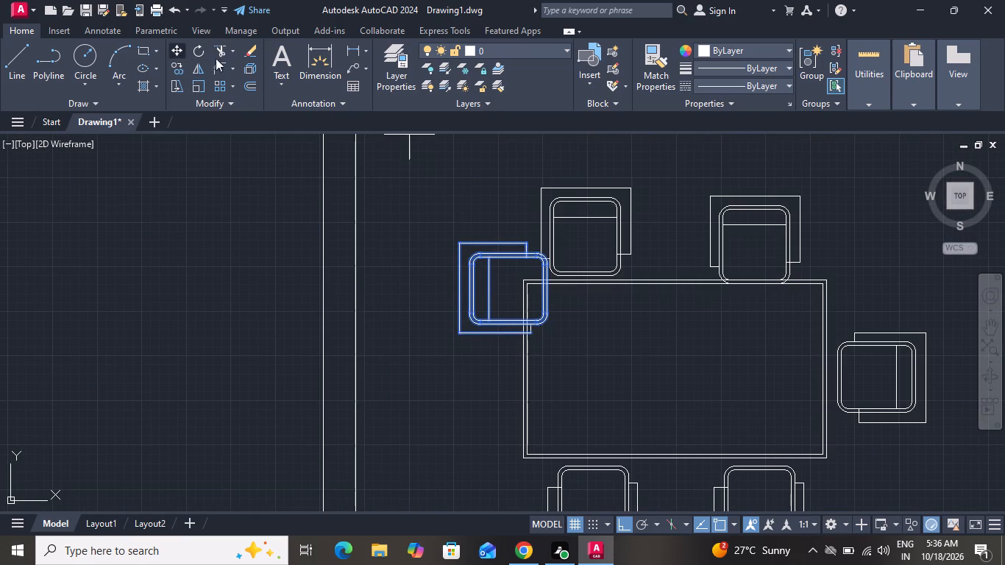
click(631, 515)
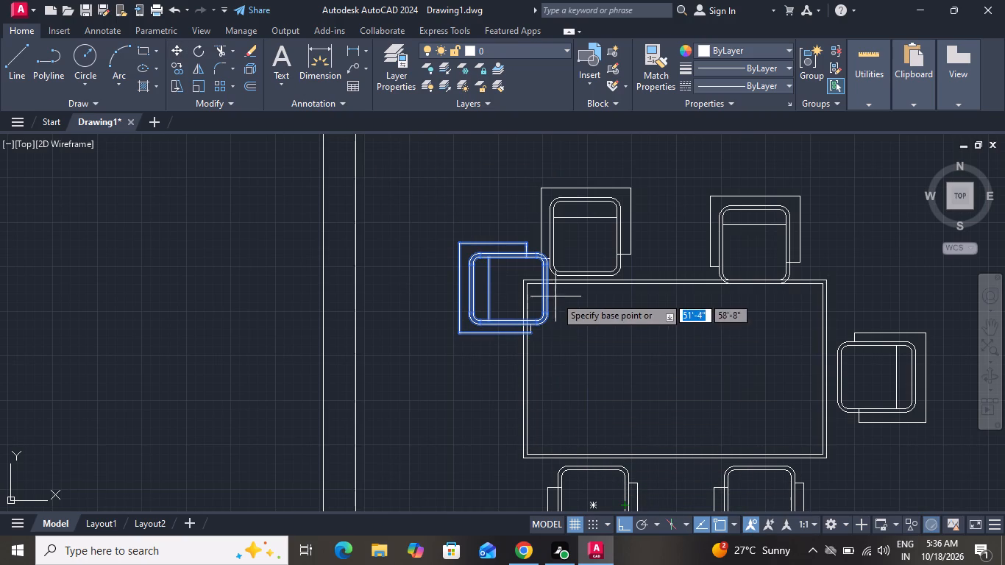
click(544, 252)
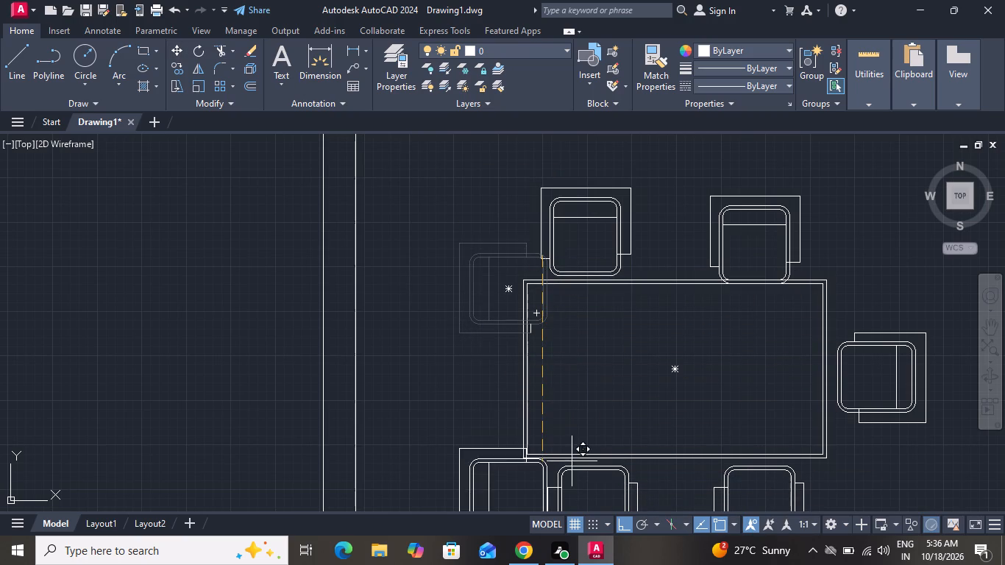
click(621, 522)
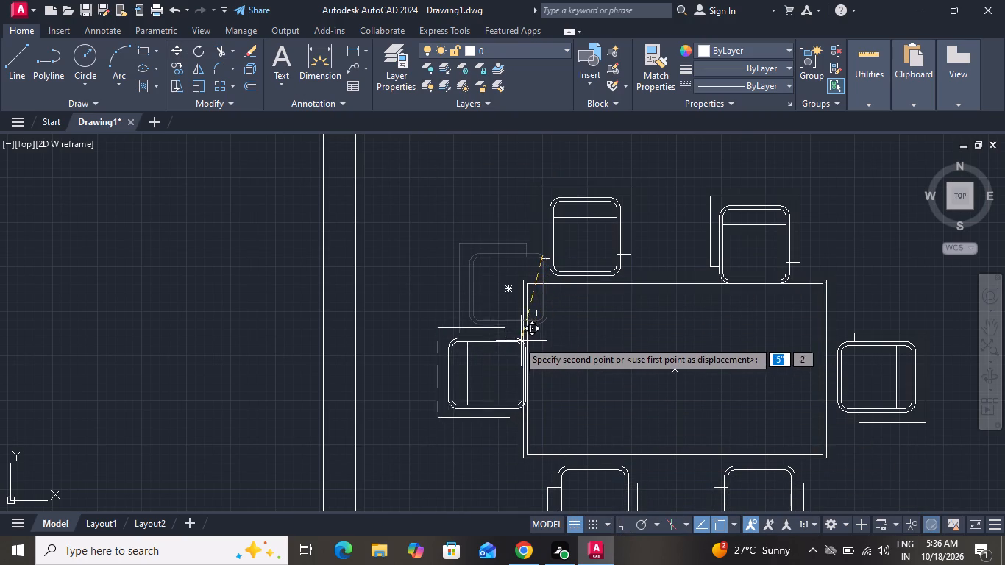
click(511, 335)
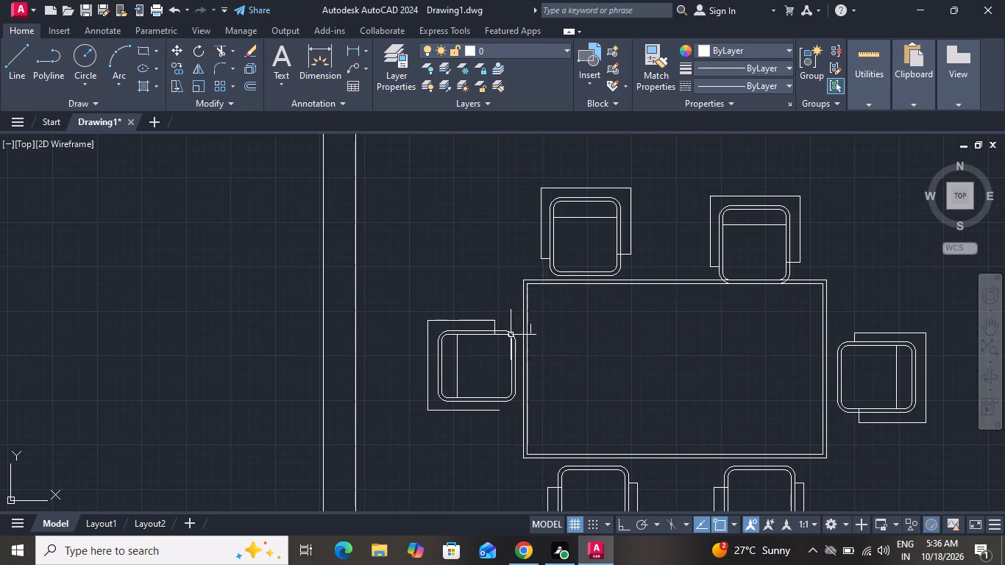
Scale the dining table and its six chairs down about the table's centre to a little under half size.
scroll(511, 335, down, 3)
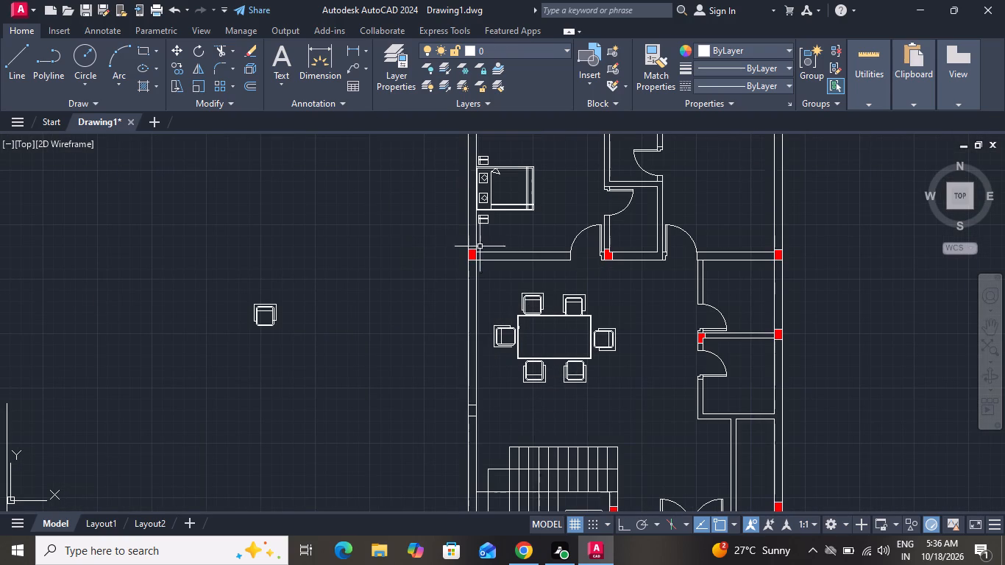
click(625, 288)
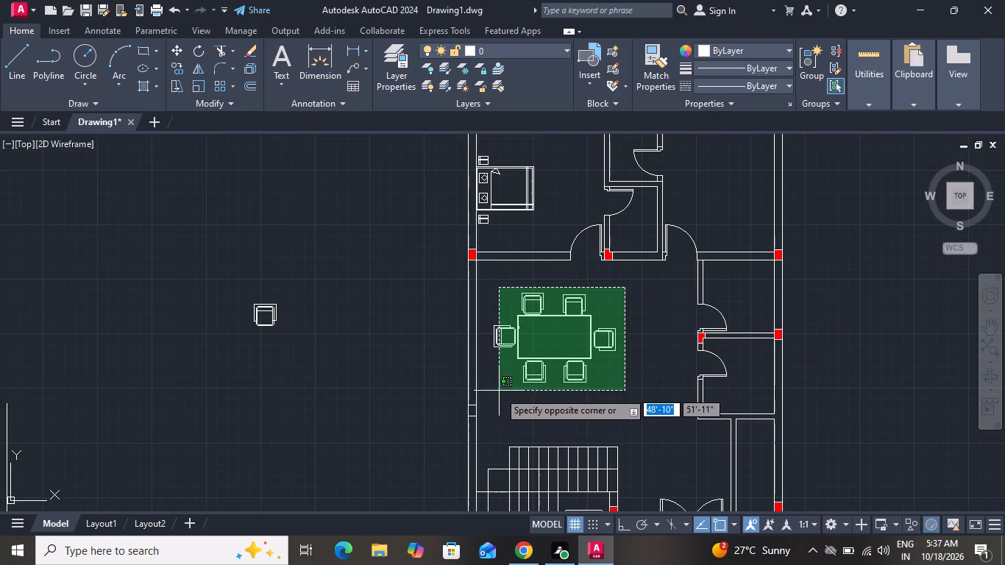
click(495, 394)
scroll(533, 343, up, 3)
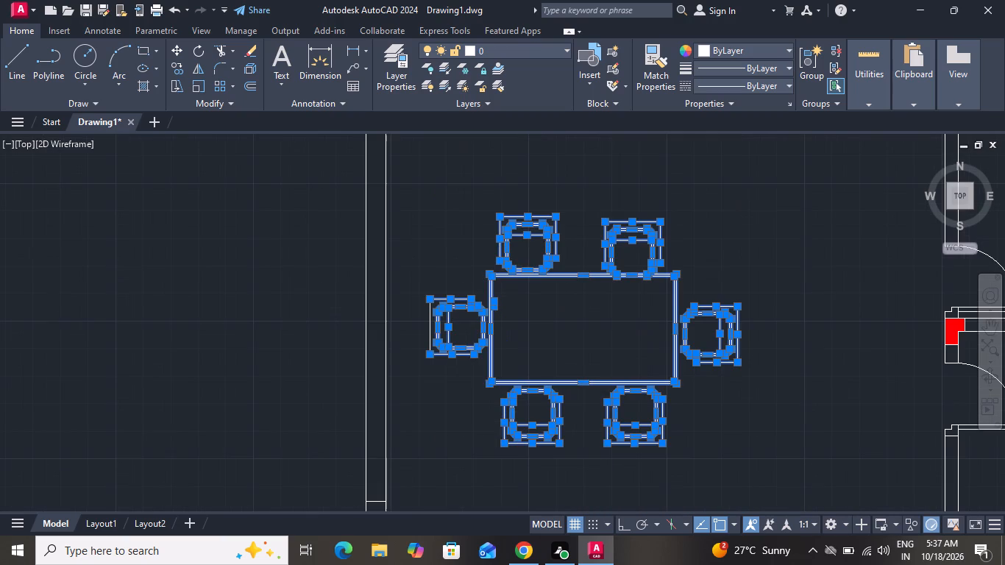
click(450, 241)
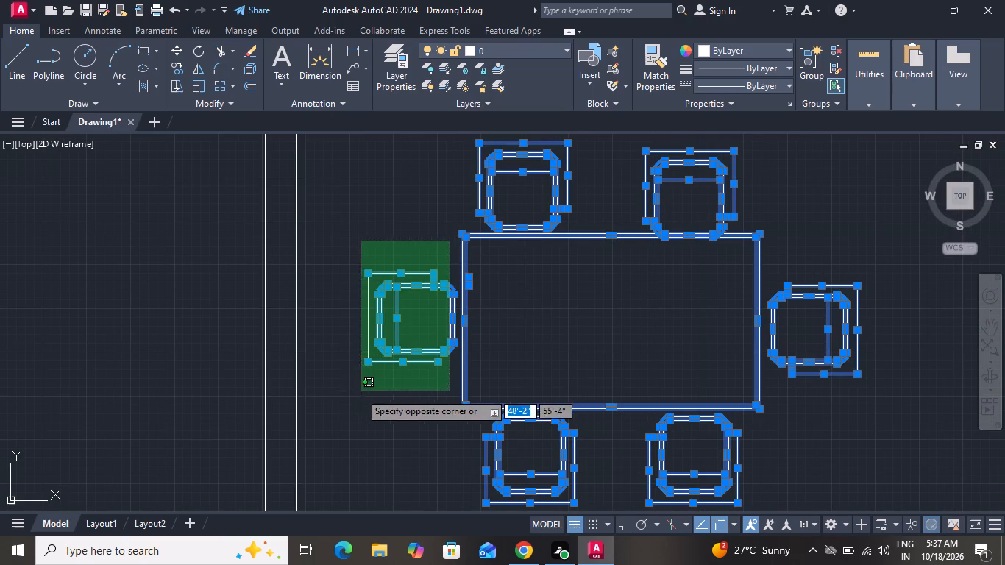
click(358, 392)
scroll(429, 309, down, 2)
click(199, 86)
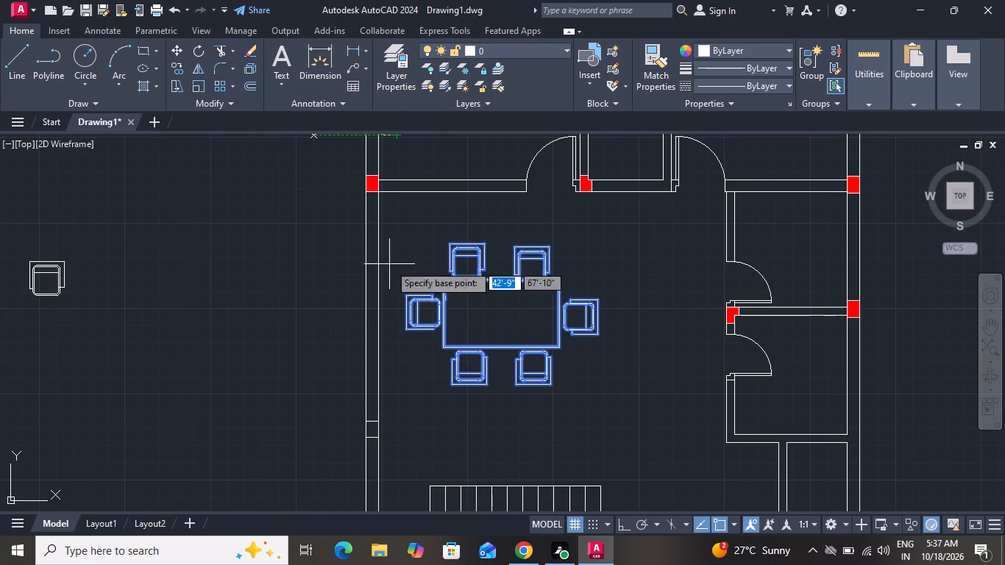
click(497, 322)
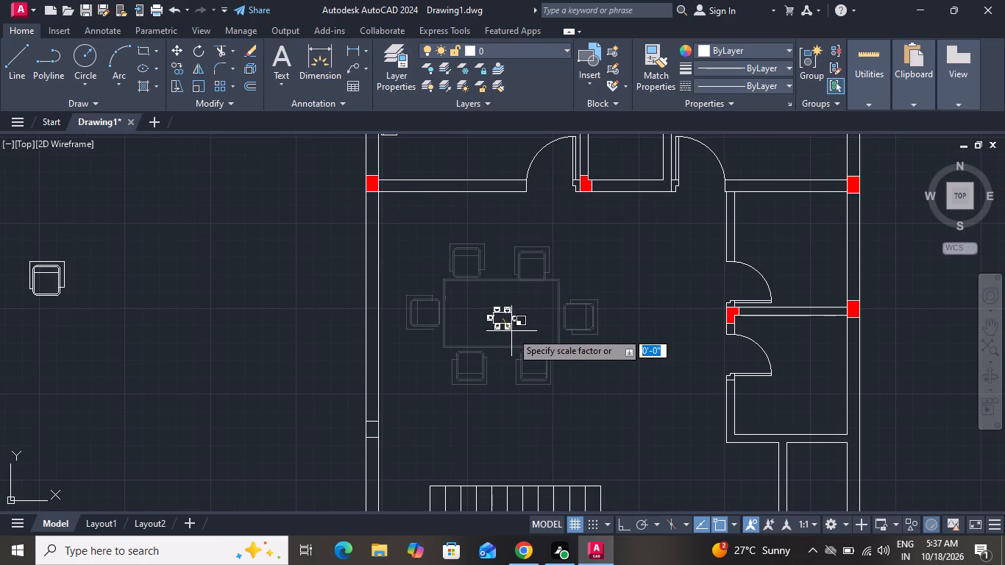
click(516, 345)
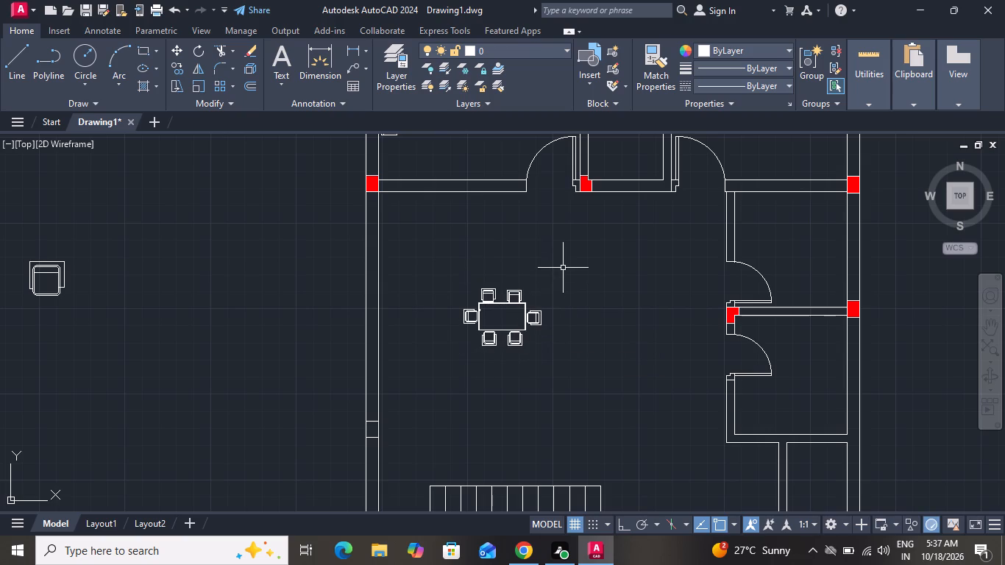
Move the scaled dining set about 3' left and 4' up, toward the hall's upper-left corner.
click(563, 266)
click(444, 366)
click(175, 51)
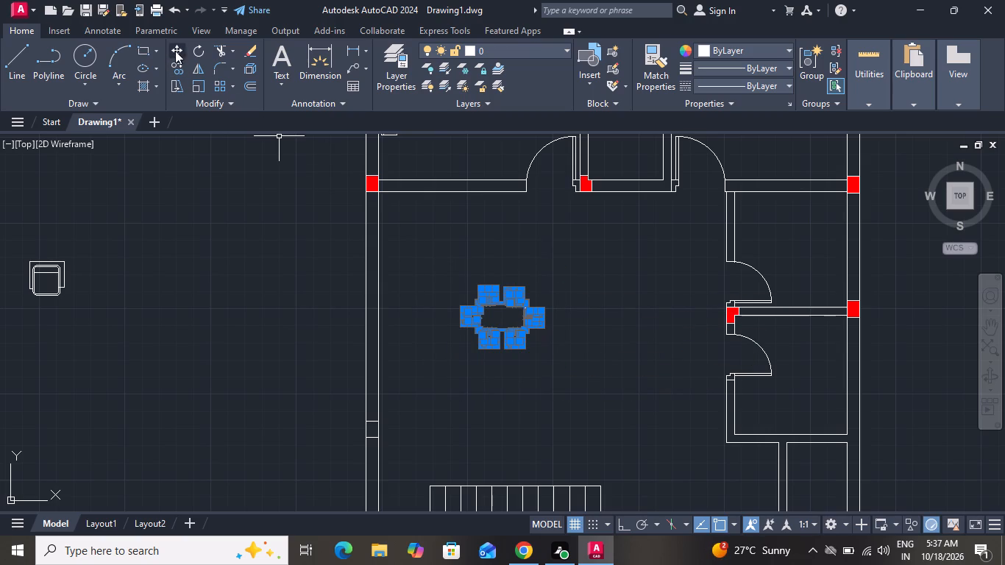
click(508, 321)
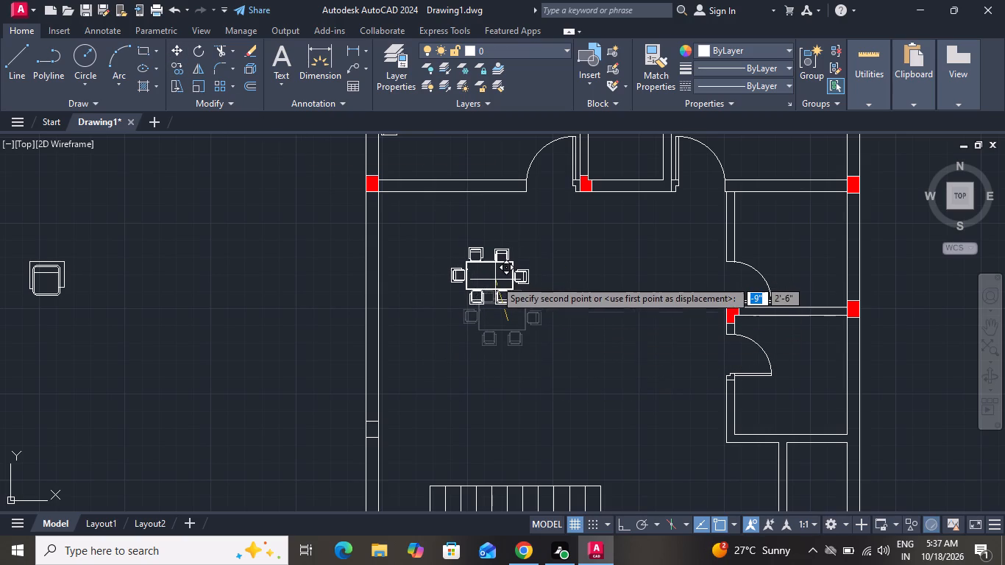
click(458, 256)
scroll(564, 321, down, 1)
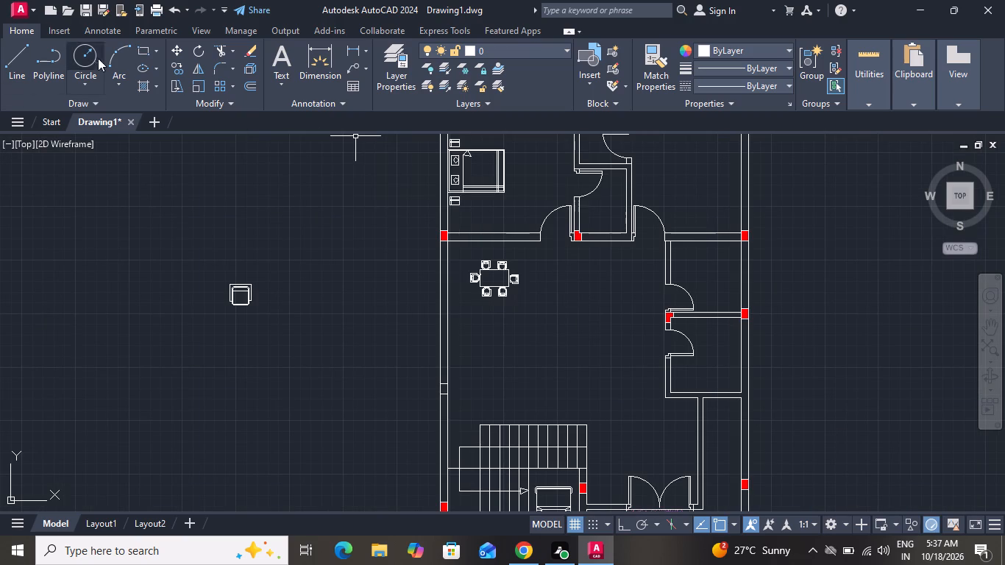
Draw a rounded-corner rectangle about 8' by 3' in the hall, between the dining set and the staircase.
click(143, 53)
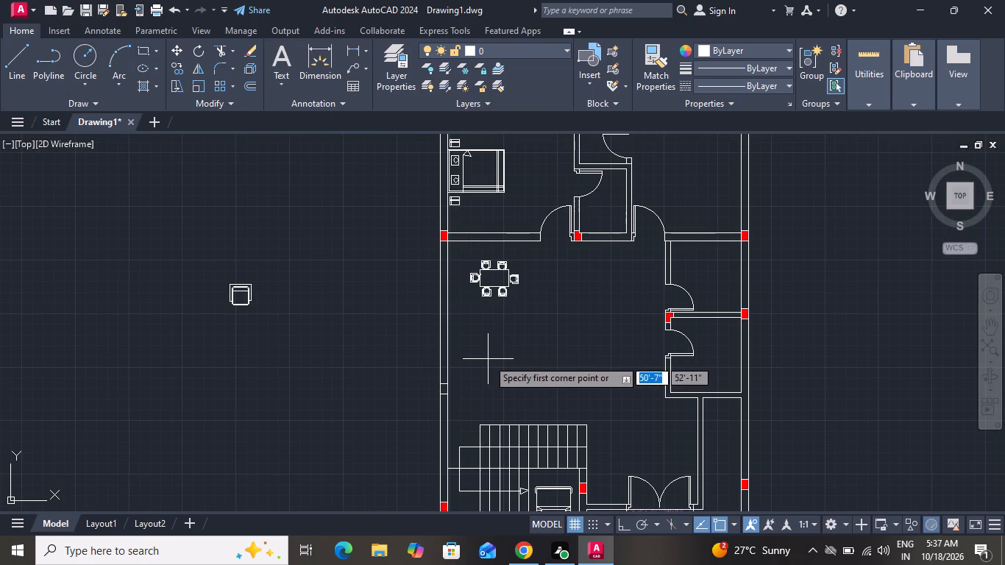
click(485, 358)
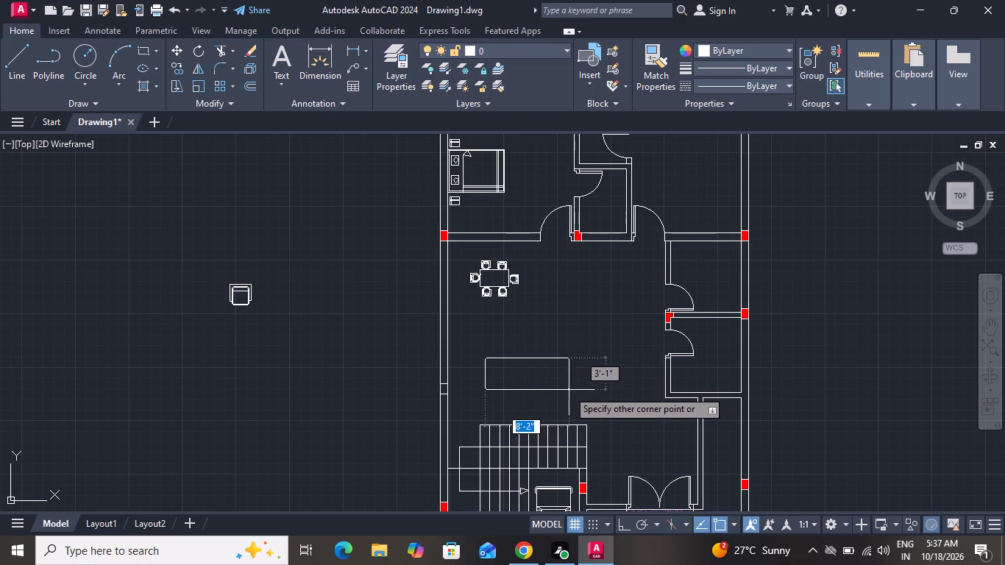
click(565, 390)
Offset the rounded rectangle 1" inward and finish the Offset command.
scroll(560, 381, up, 2)
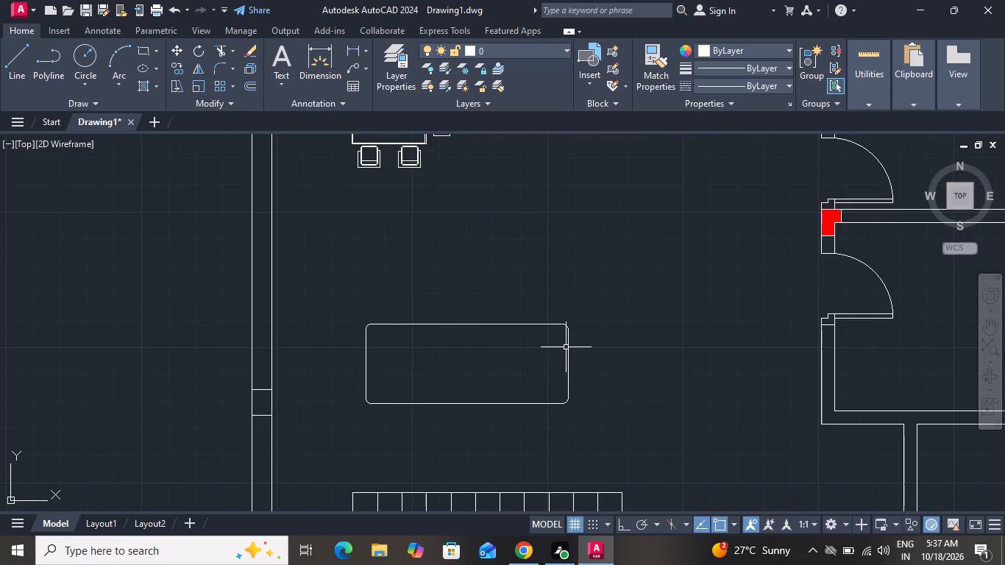
text(o 1)
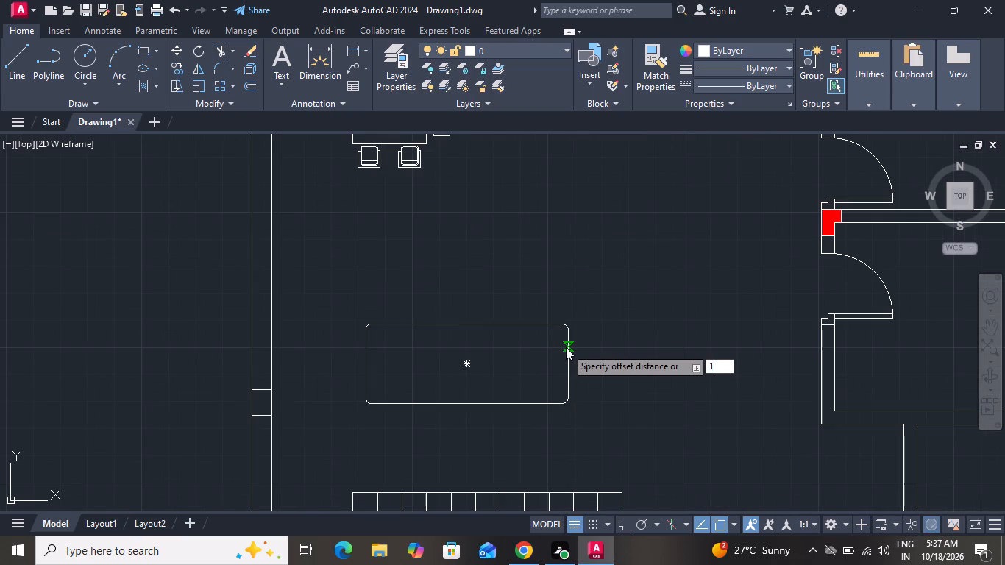
key(shift+quotedbl)
key(Return)
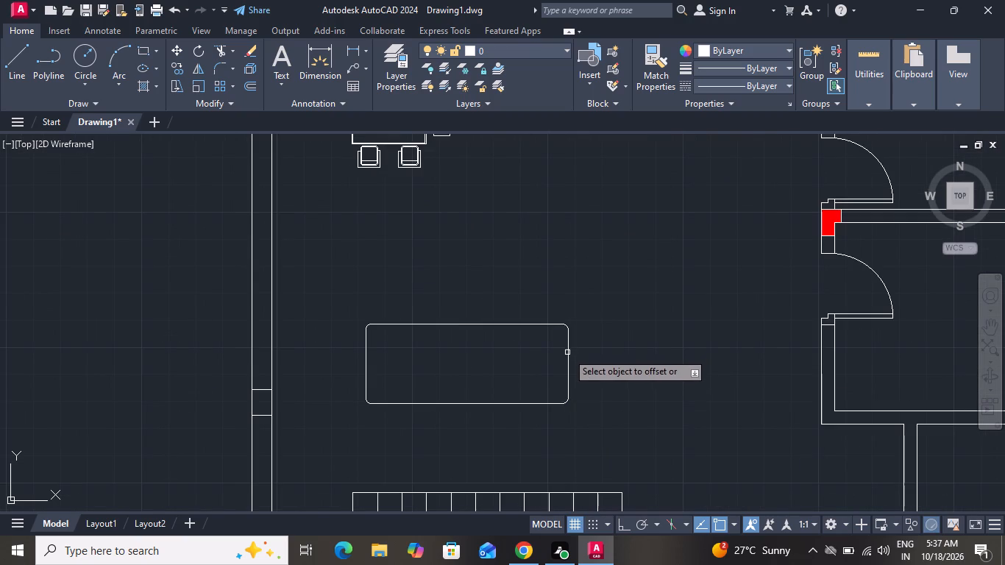
click(567, 352)
click(556, 358)
right_click(556, 358)
click(575, 383)
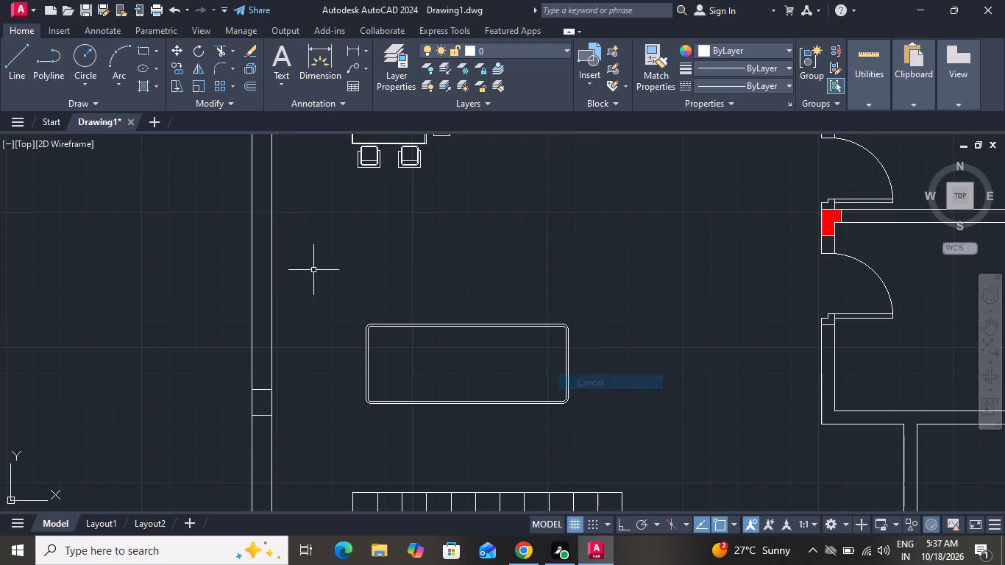
Draw two vertical lines between the rounded rectangle's long edges, dividing it into three roughly equal sections.
click(18, 49)
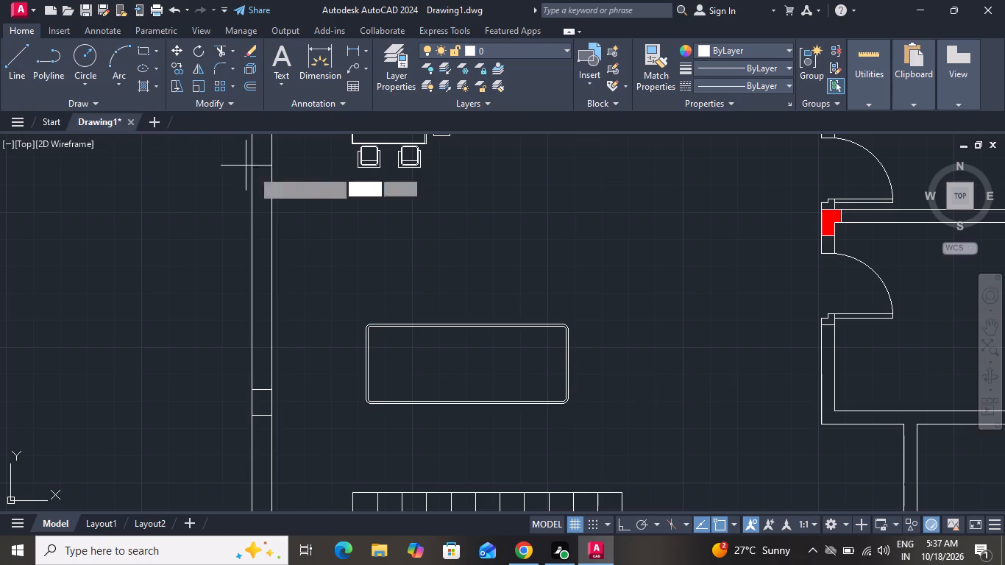
click(430, 329)
click(428, 403)
right_click(428, 403)
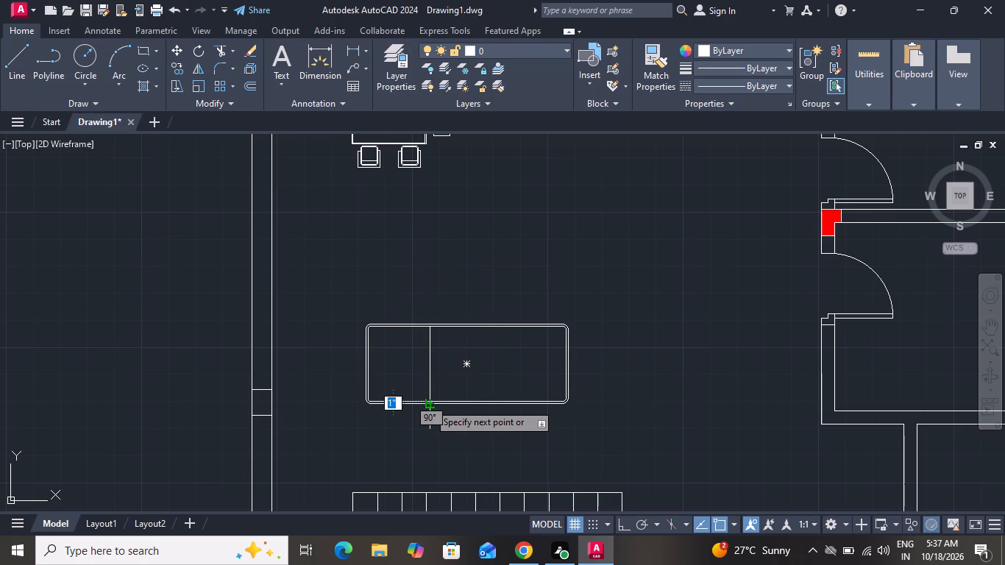
click(443, 258)
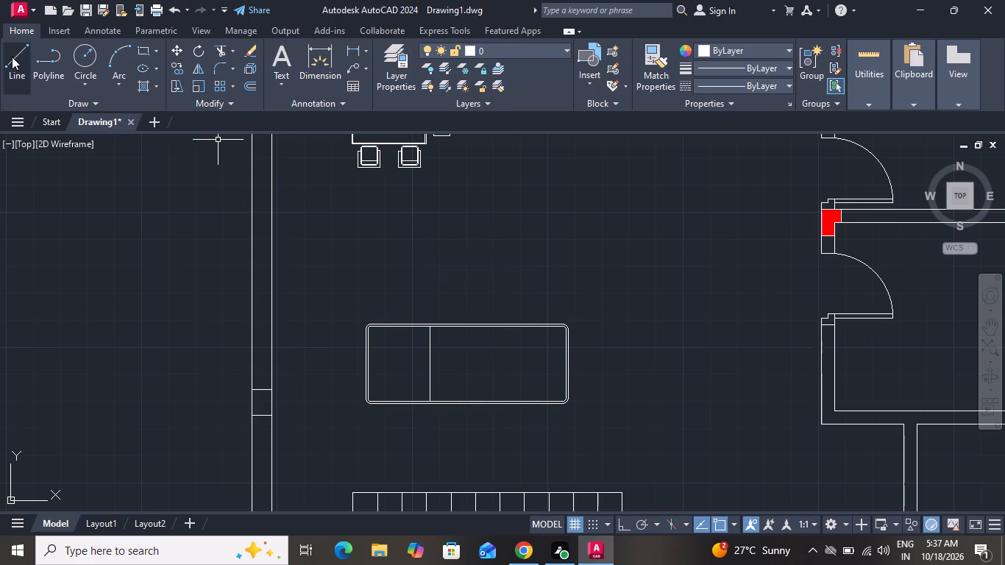
click(15, 60)
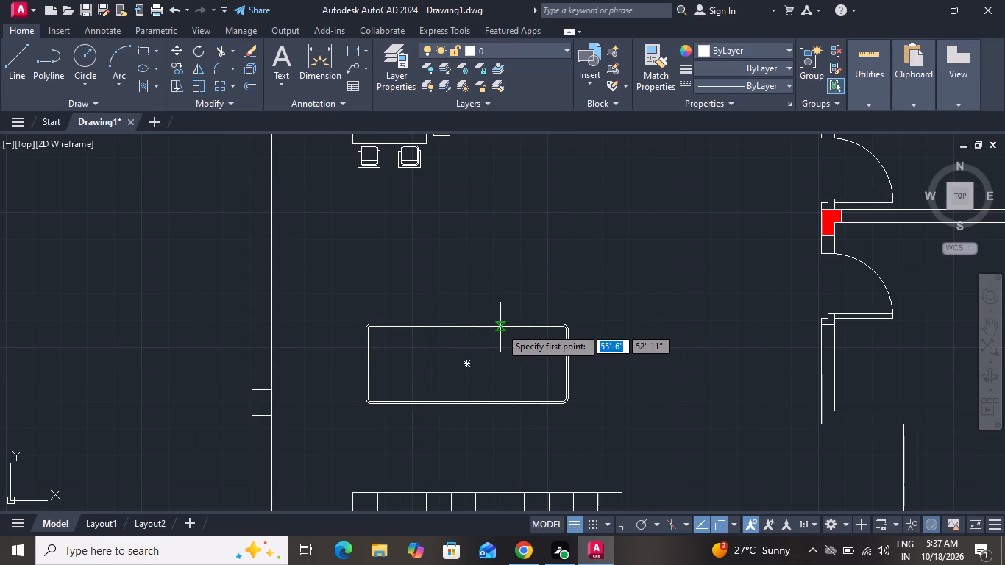
click(500, 327)
click(500, 404)
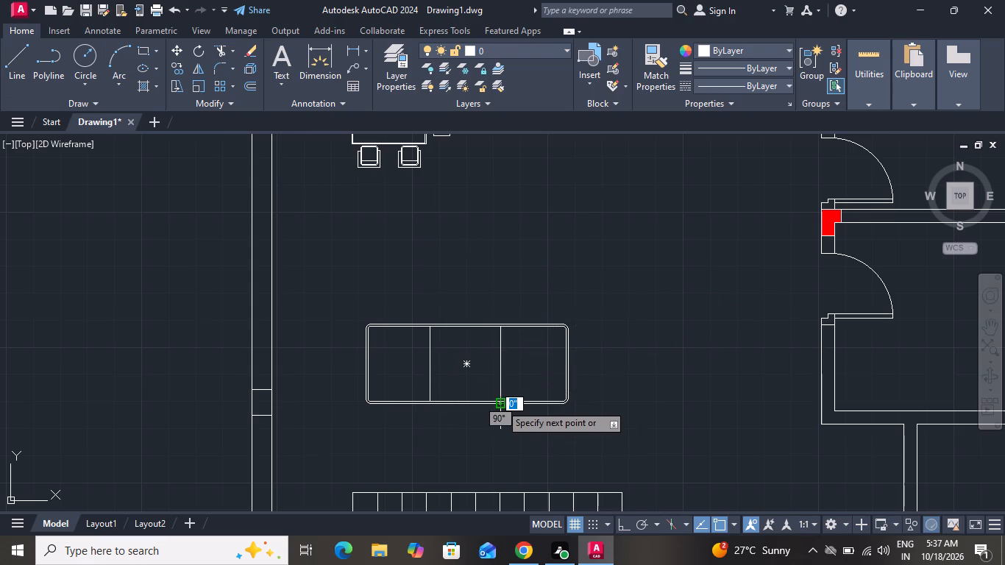
right_click(500, 404)
click(533, 263)
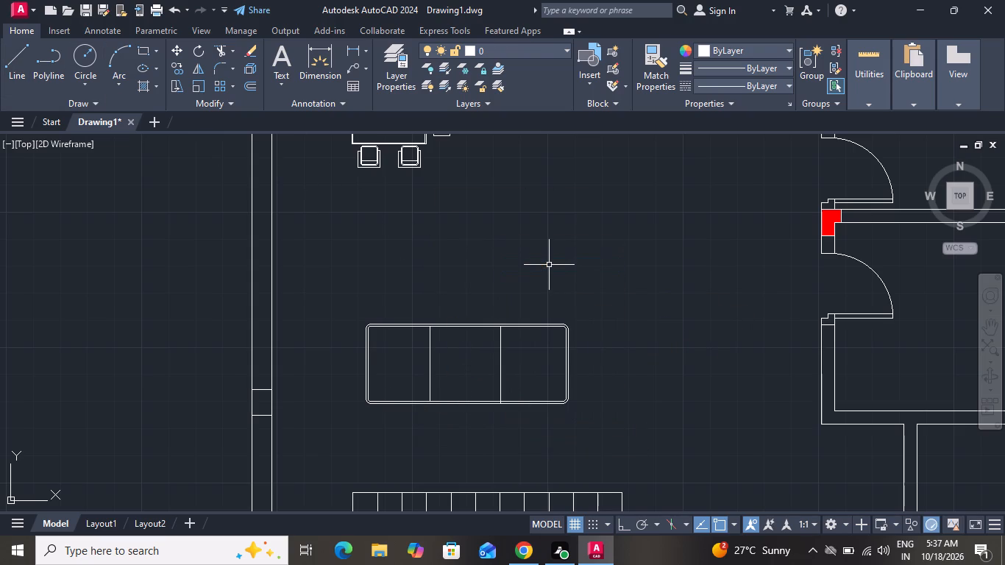
Draw a three-point arc from the inner rectangle's upper-left corner through the first divider's top end, ending about 3'-7" above it.
click(107, 53)
scroll(388, 344, up, 2)
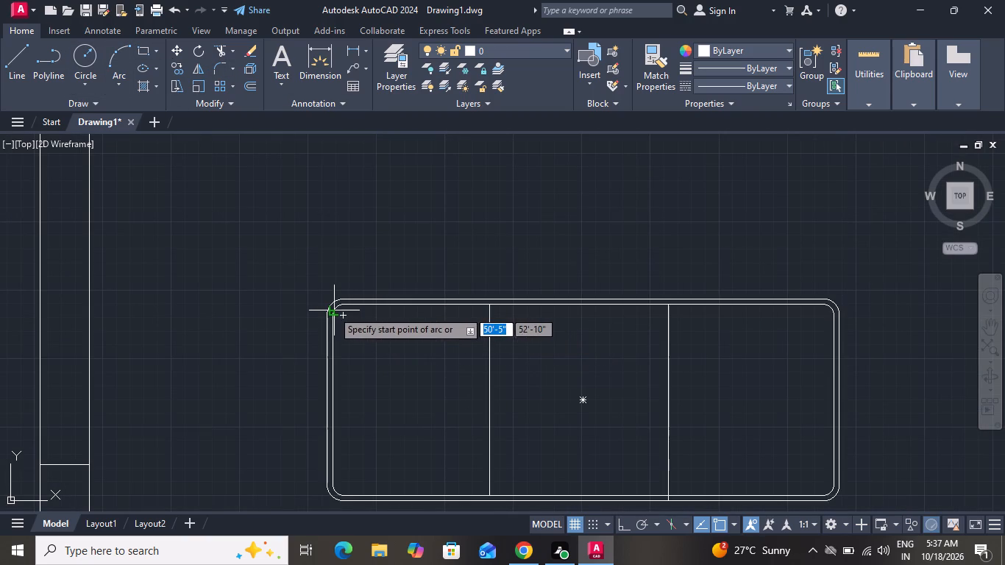
click(333, 310)
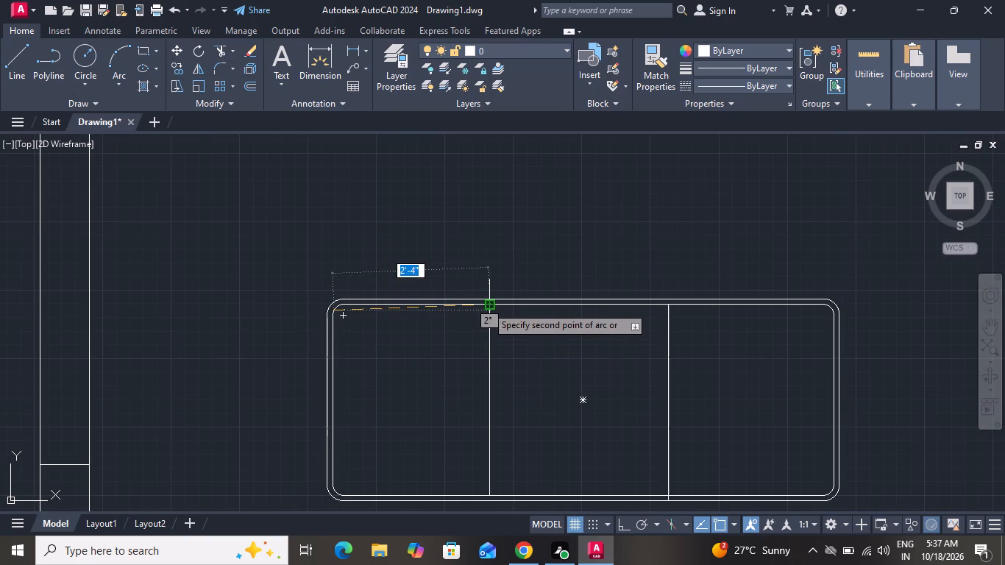
click(486, 306)
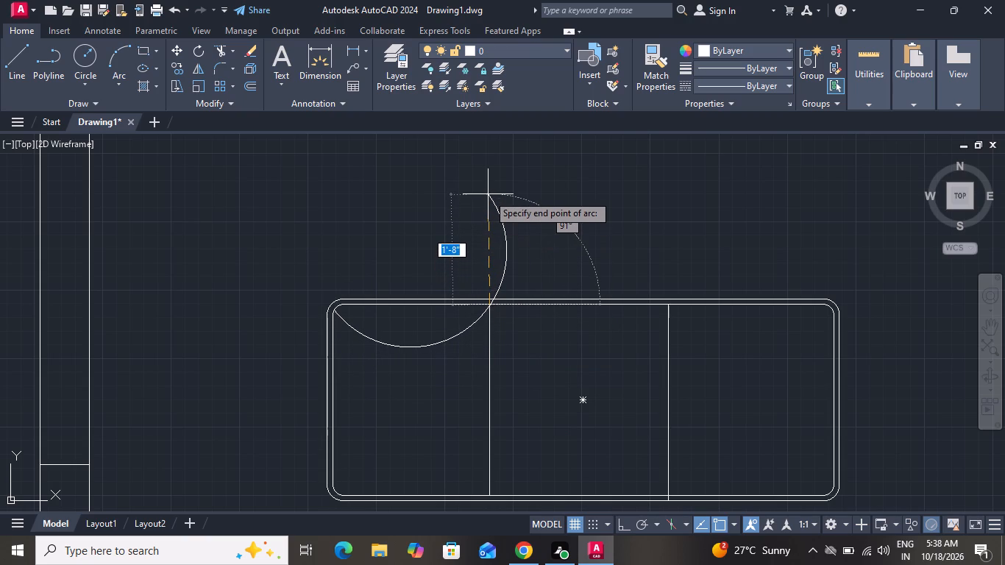
scroll(508, 158, down, 2)
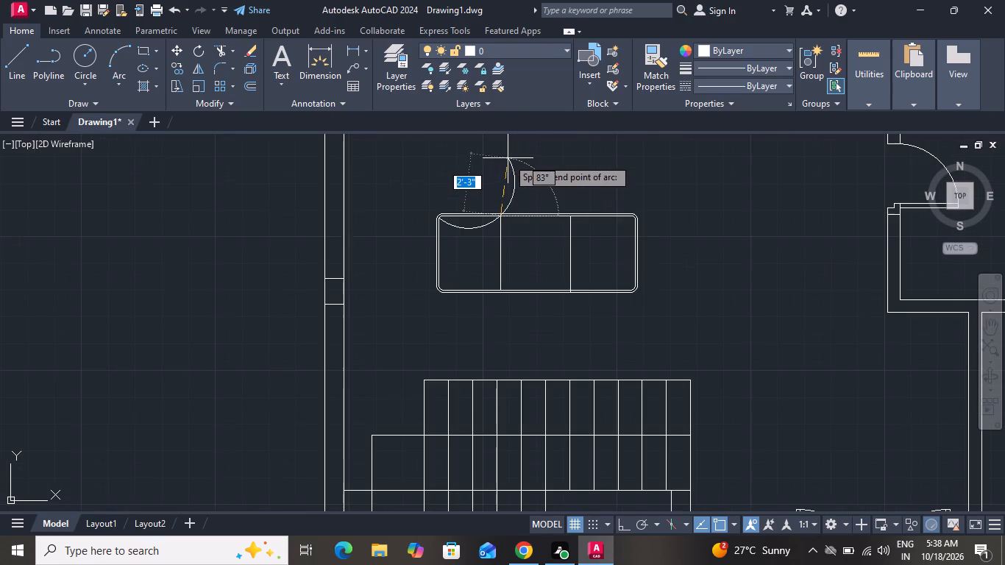
scroll(501, 194, down, 1)
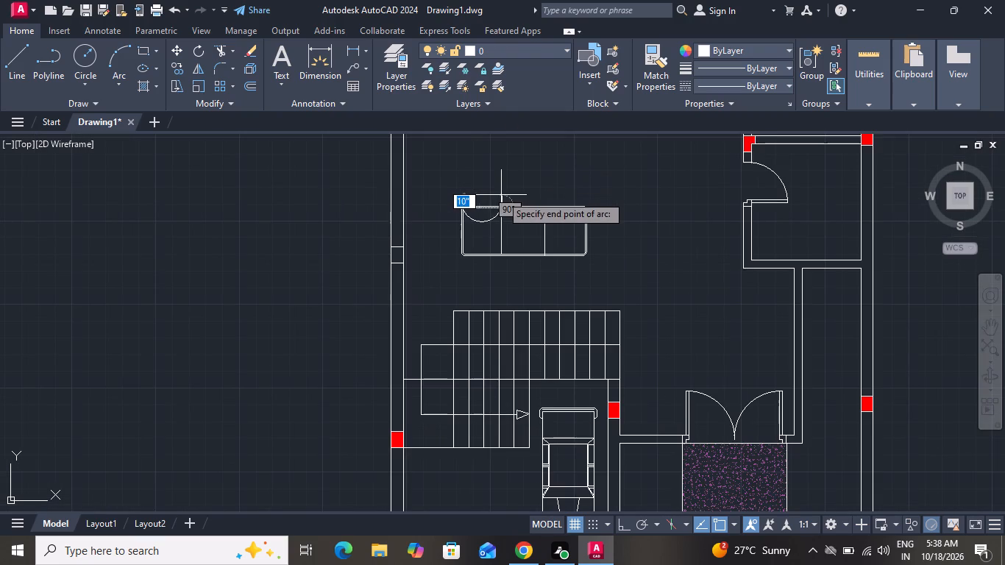
click(512, 151)
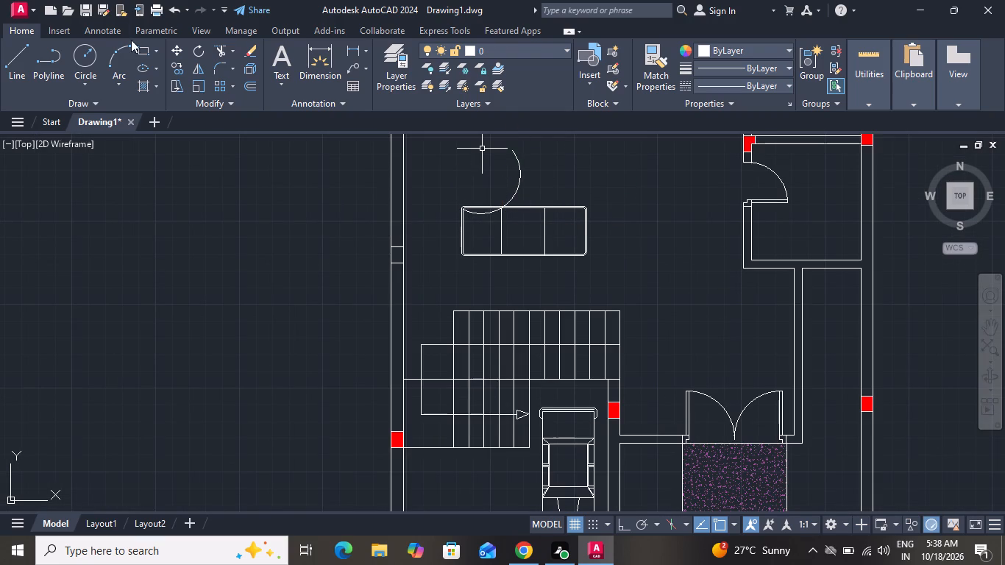
Trim away the part of the arc above the rectangle's outer top edge.
click(219, 49)
click(497, 179)
click(556, 180)
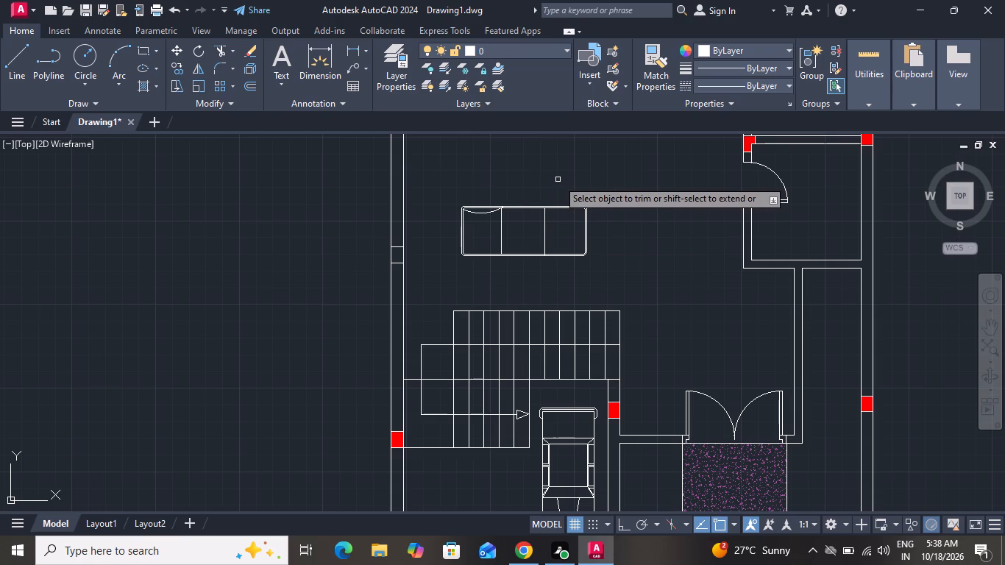
right_click(558, 181)
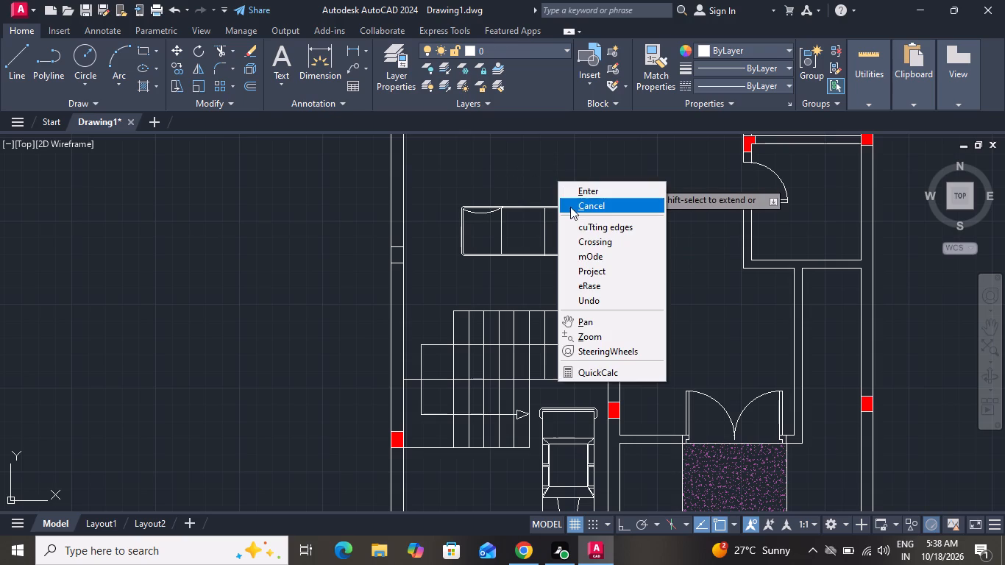
click(572, 210)
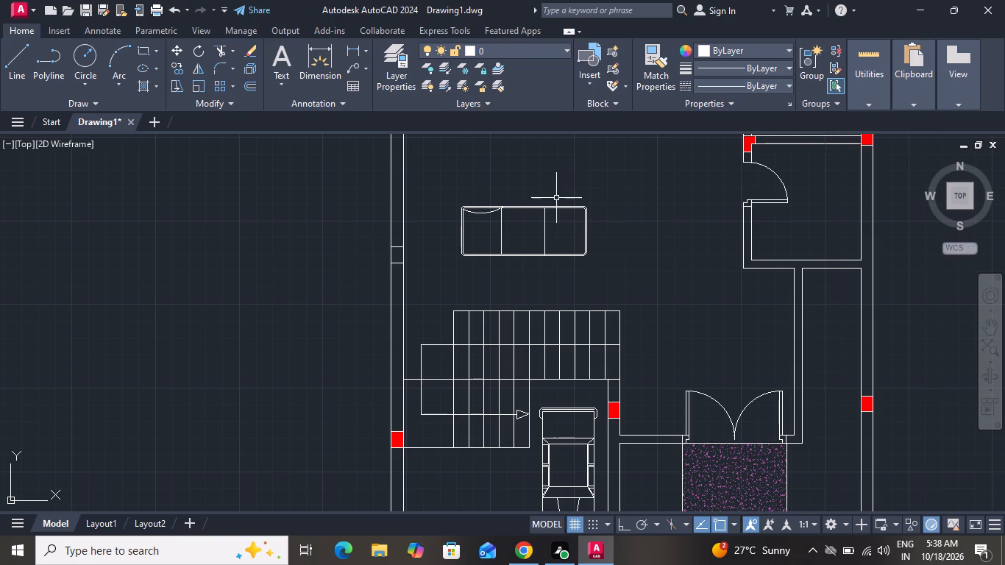
Trim the arc's stub between the inner and outer top edges, back to the first divider's top end.
scroll(520, 202, up, 3)
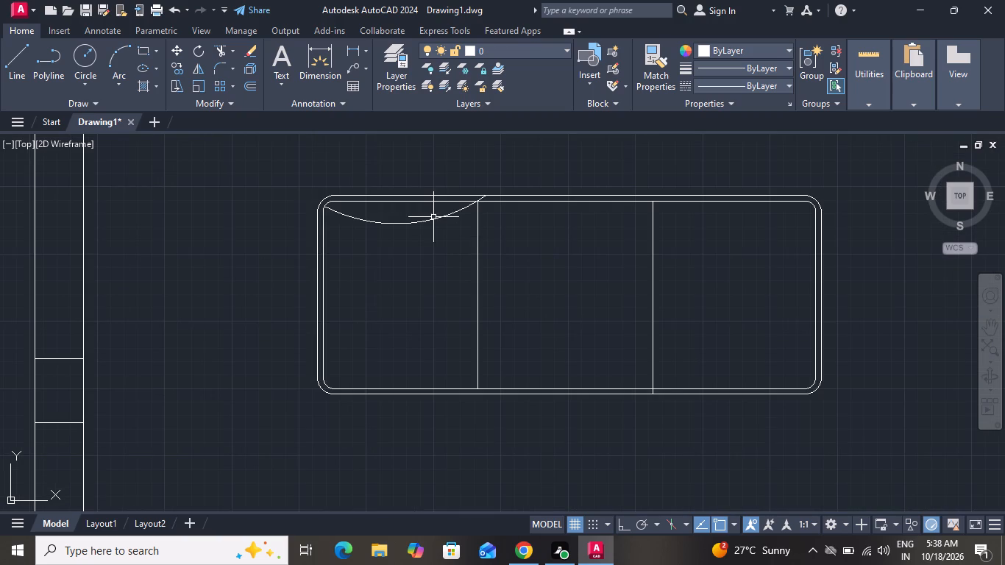
scroll(466, 201, up, 3)
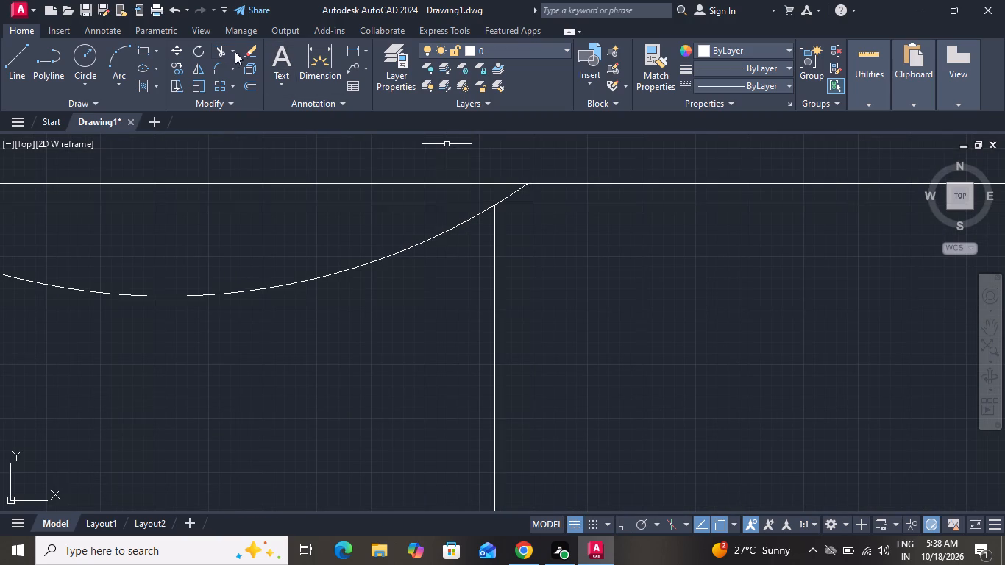
click(225, 50)
click(516, 192)
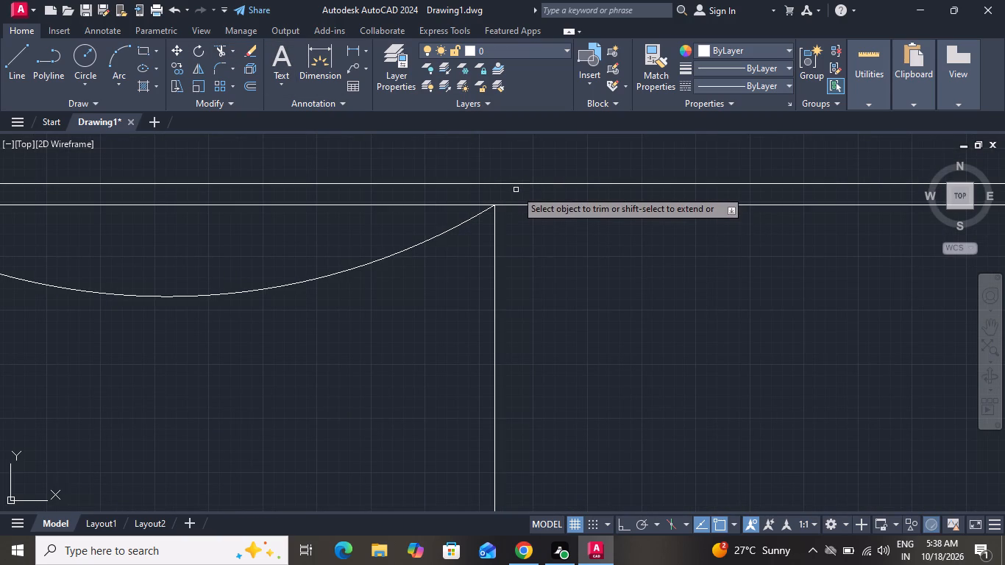
right_click(516, 190)
click(535, 210)
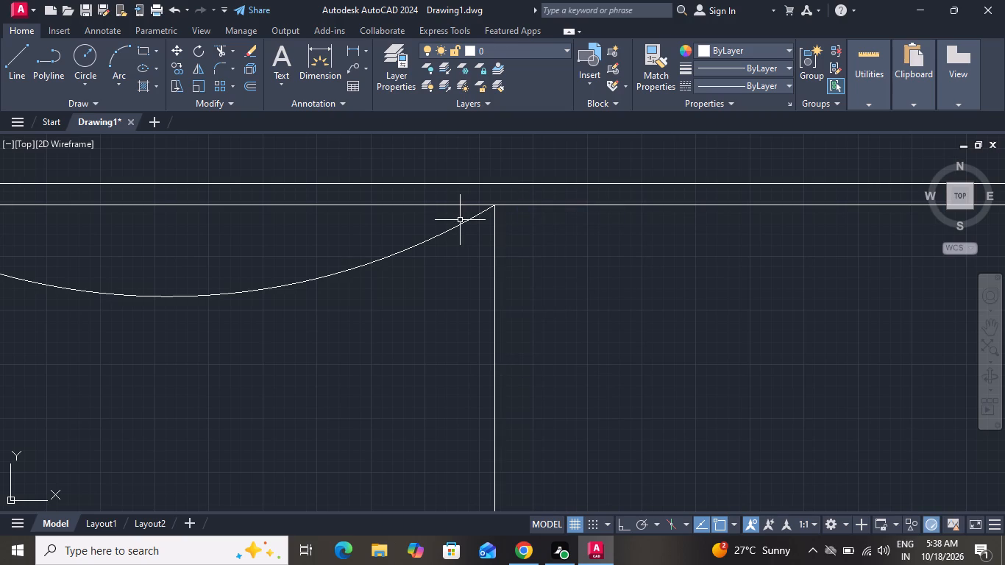
Copy the first section's arc from its left end into the middle and third sections, starting near each divider's top end.
click(461, 229)
click(454, 218)
scroll(522, 285, down, 2)
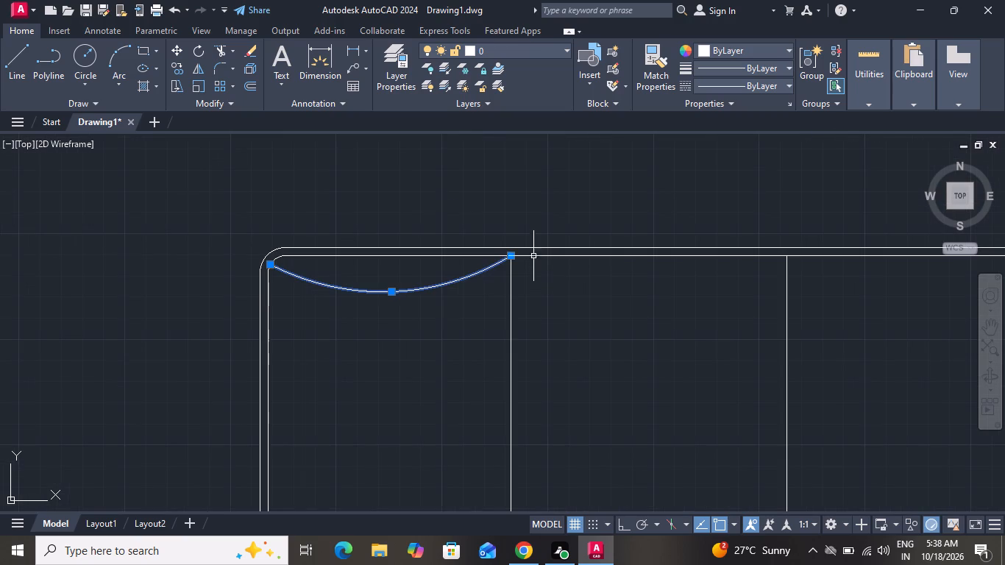
click(170, 68)
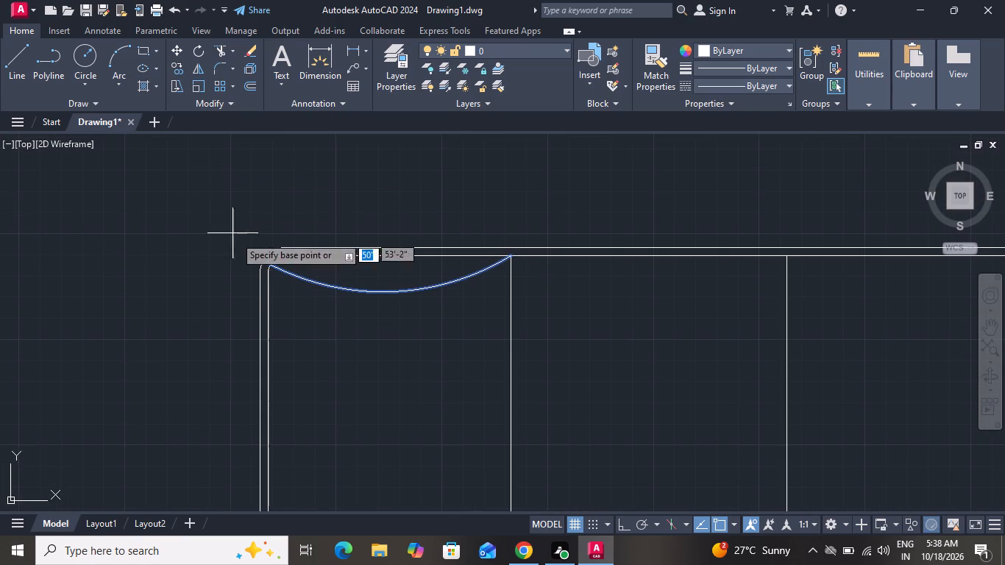
click(265, 268)
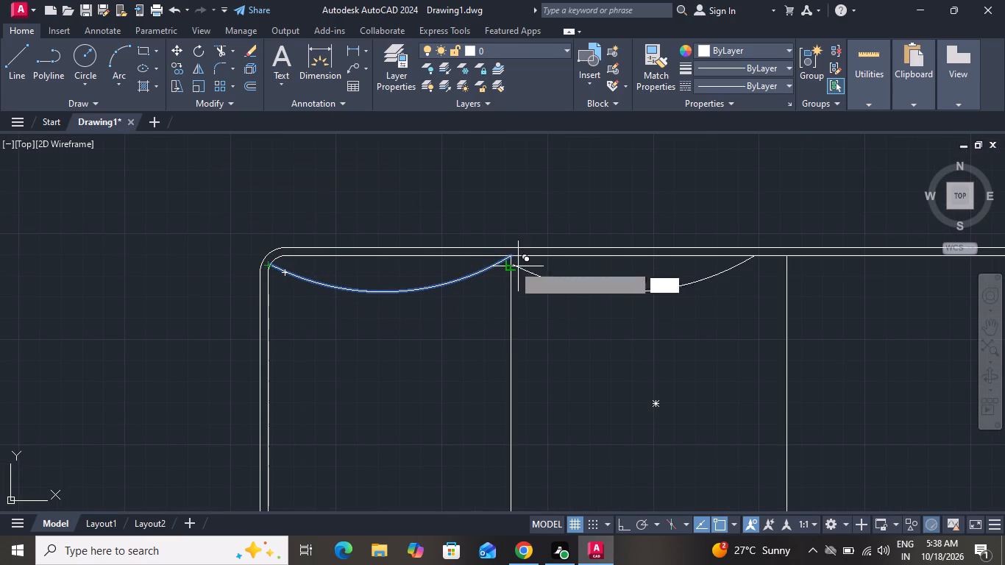
click(510, 260)
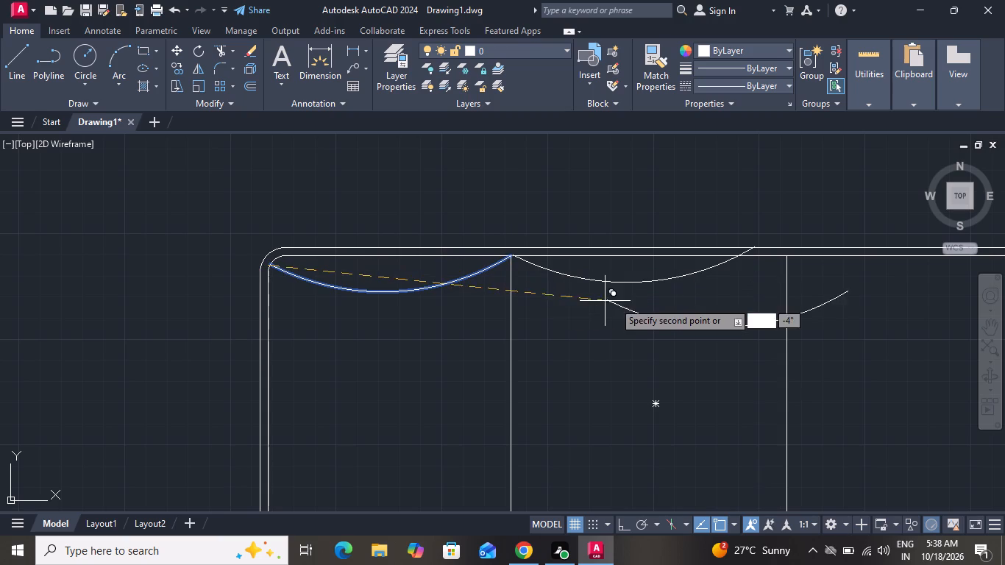
scroll(631, 317, down, 2)
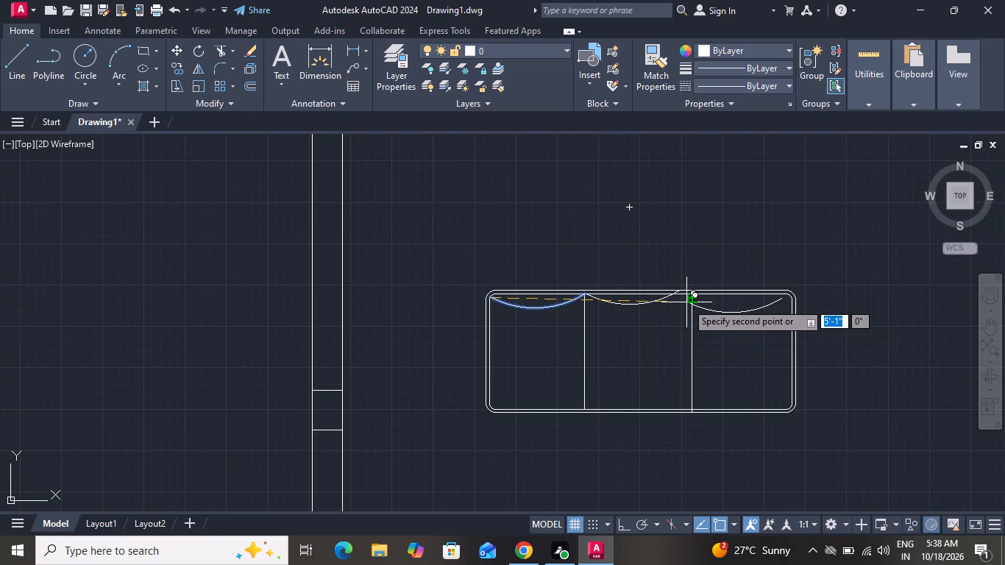
click(694, 303)
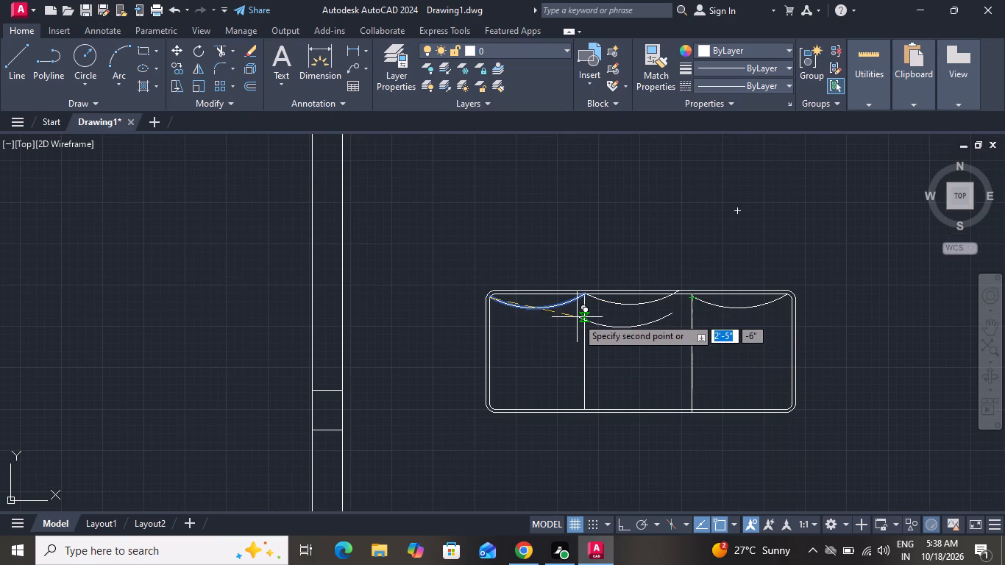
Place one more copy of the arc in the middle section, offset about 2'-8" across and 2" down from the original.
scroll(578, 315, up, 2)
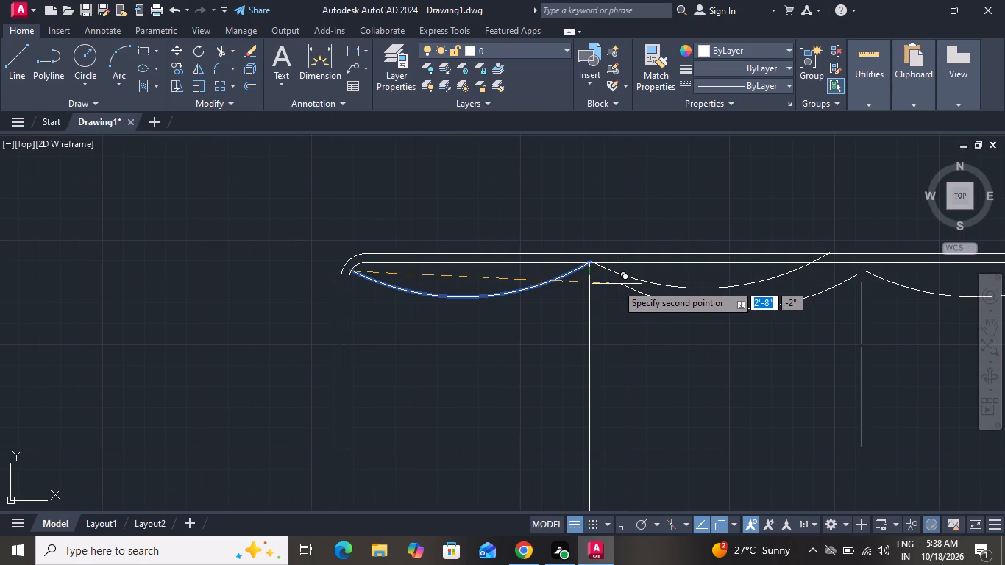
click(617, 284)
scroll(523, 357, up, 1)
right_click(523, 357)
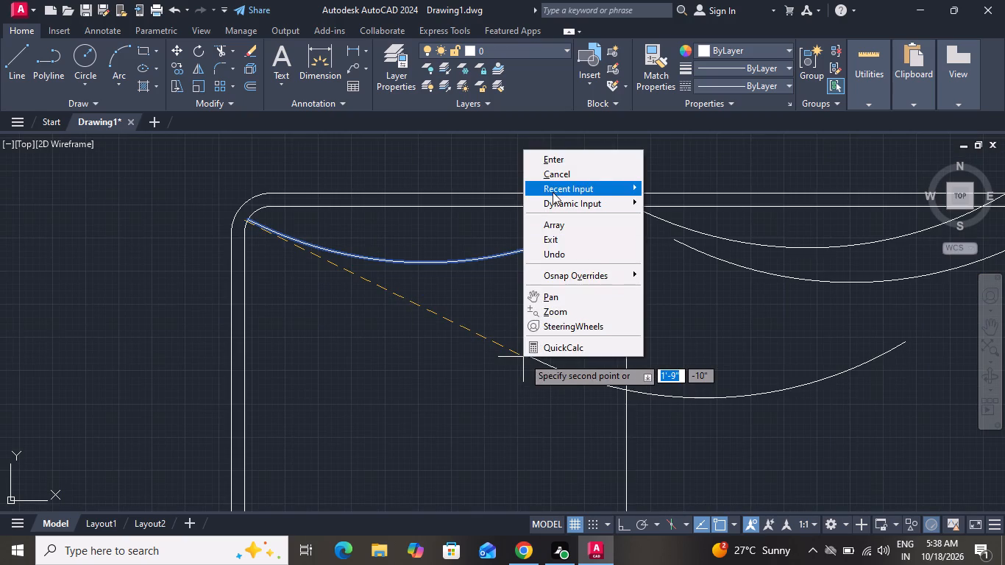
click(548, 174)
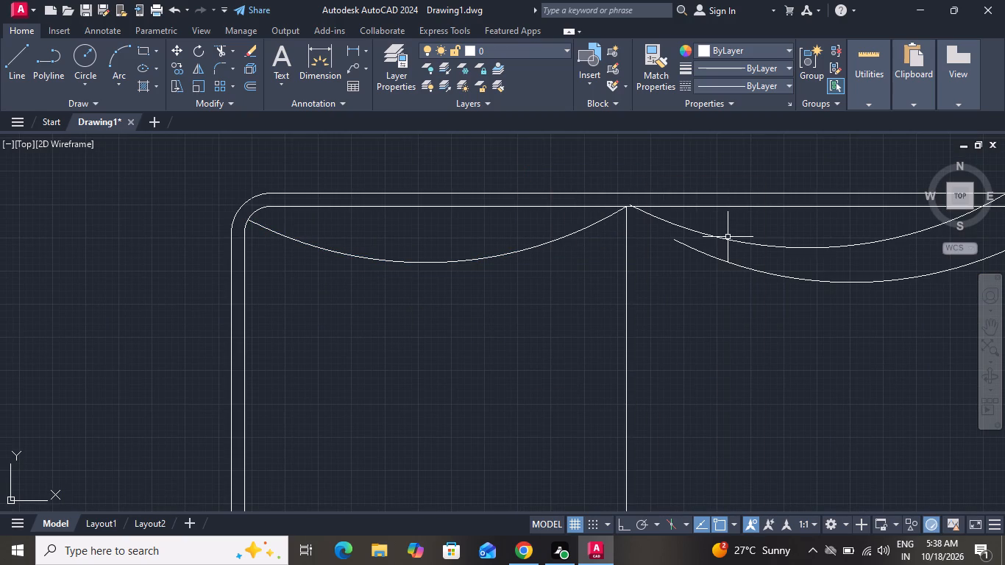
Delete the upper of the two overlapping arcs in the middle section.
click(728, 237)
click(720, 239)
key(Delete)
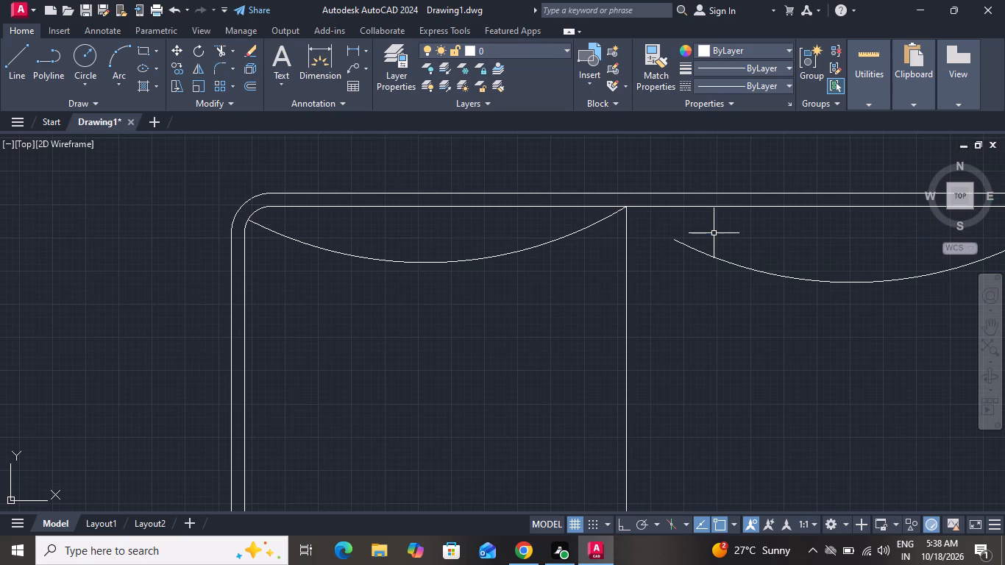
Extend both ends of the middle section's arc to the two dividers.
scroll(718, 241, down, 3)
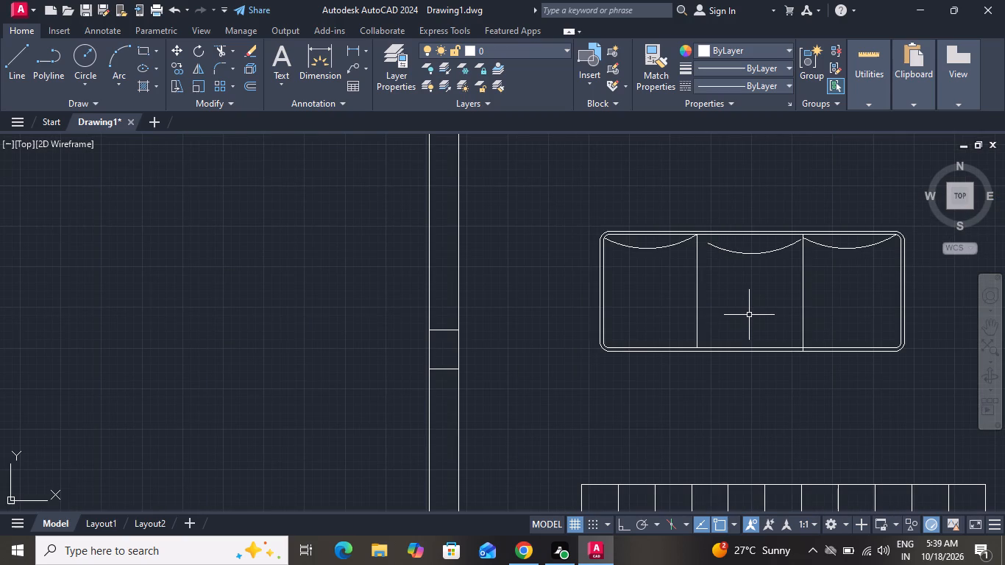
text(ex)
key(space)
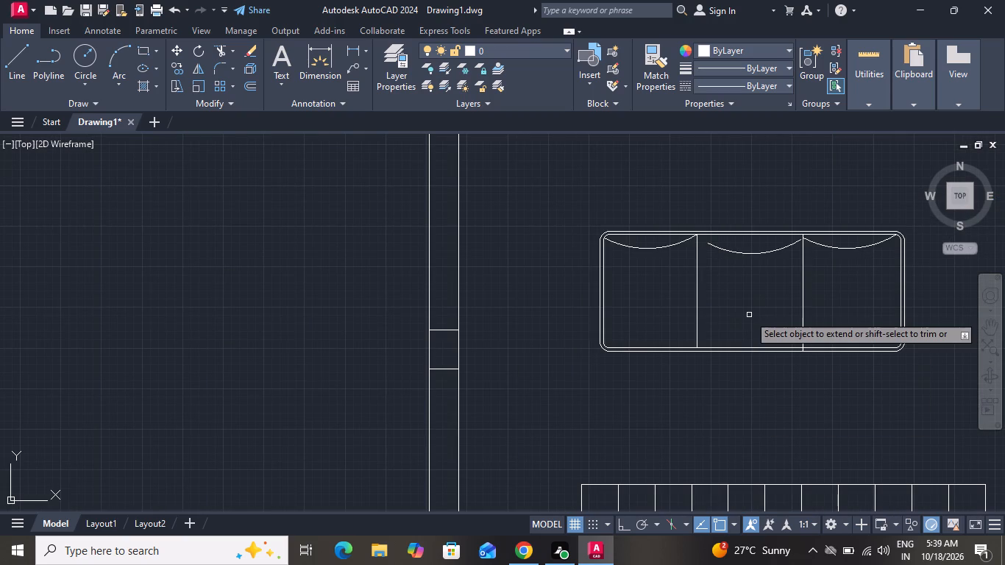
key(space)
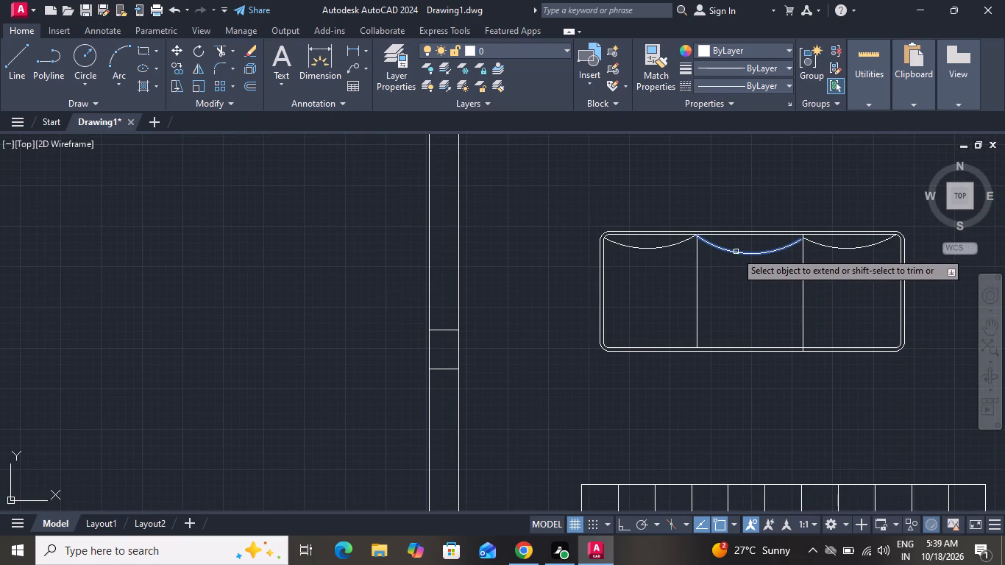
click(736, 252)
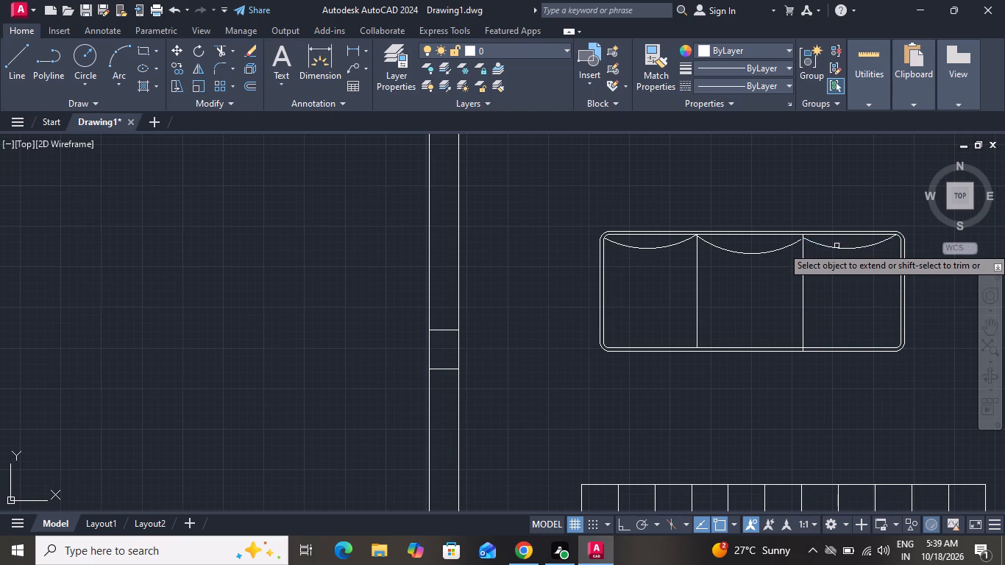
click(788, 244)
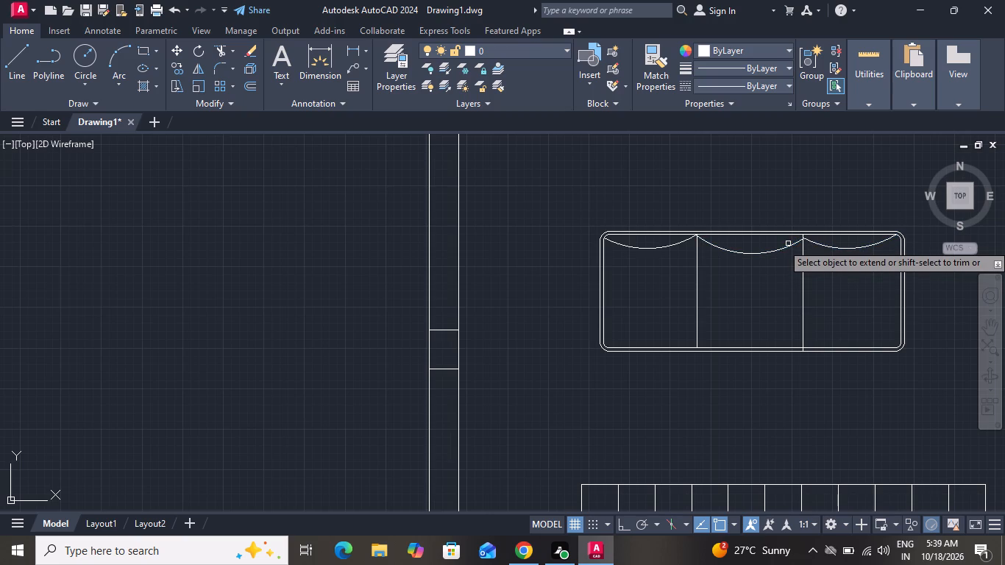
right_click(757, 309)
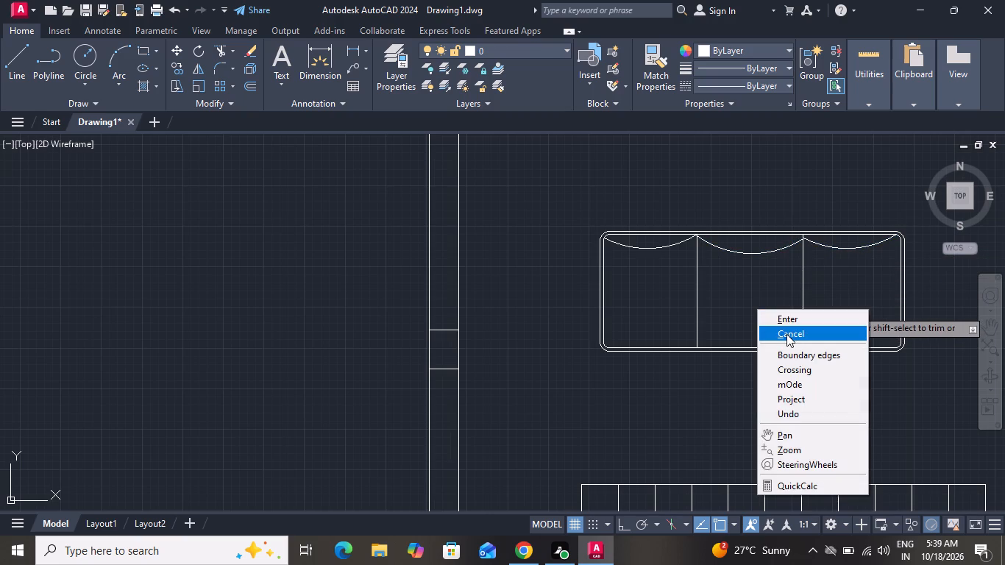
click(786, 334)
With Ortho on, draw lines from the sofa's left side about 4" out, 3' up, 8'-9" across, 2'-9" down, and back in to its right side.
click(8, 63)
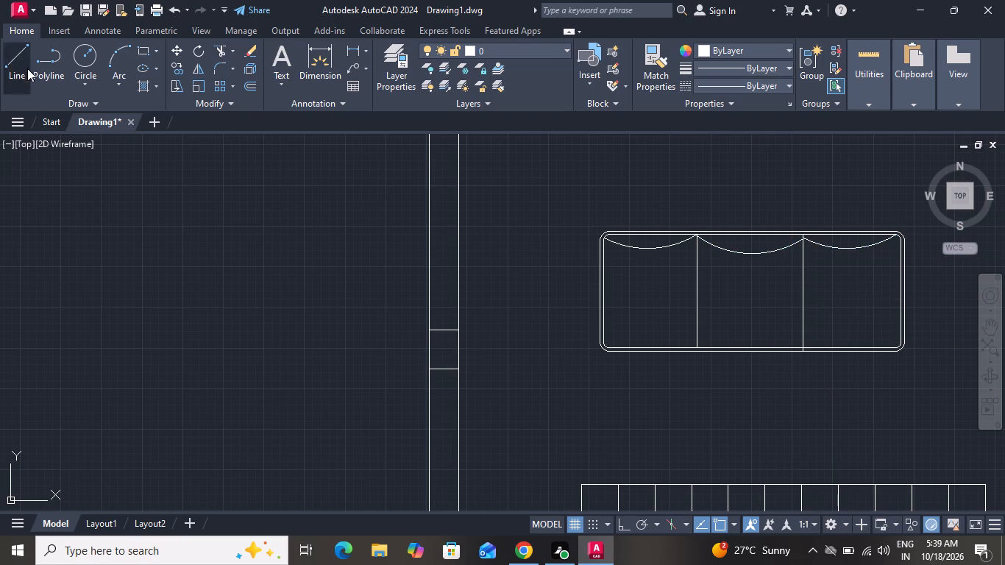
scroll(580, 325, up, 1)
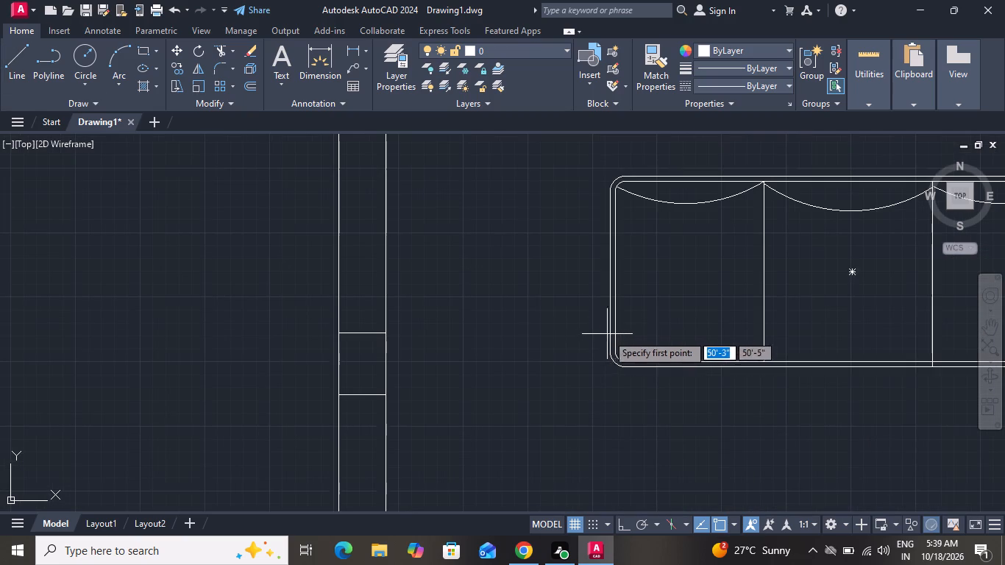
click(611, 332)
click(589, 330)
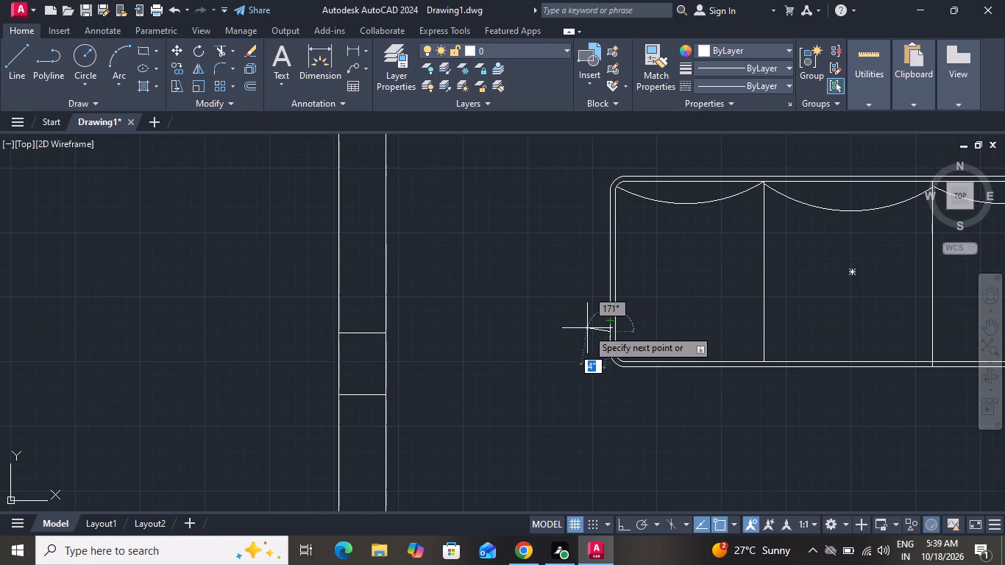
click(622, 527)
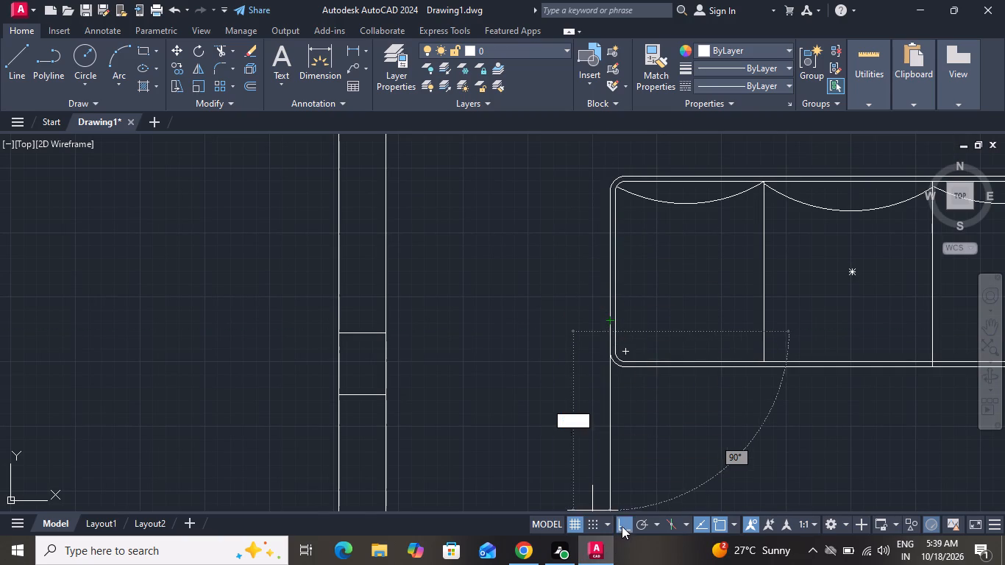
click(589, 330)
scroll(587, 194, down, 2)
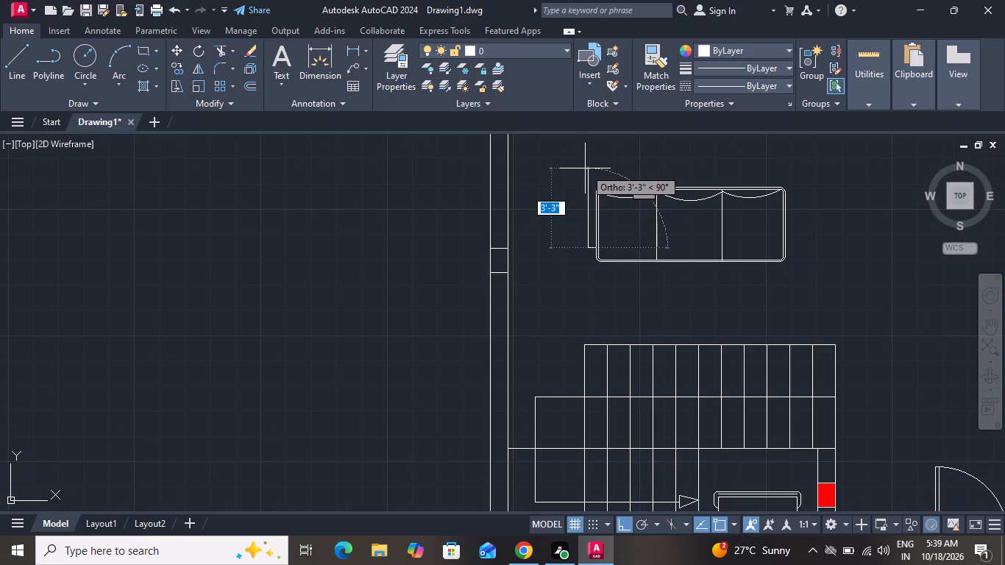
click(585, 174)
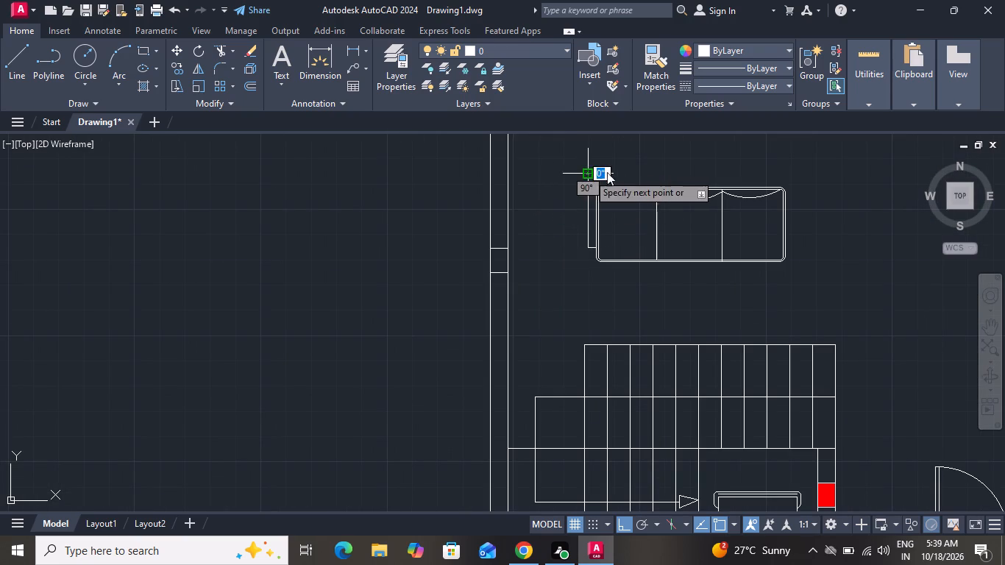
click(800, 174)
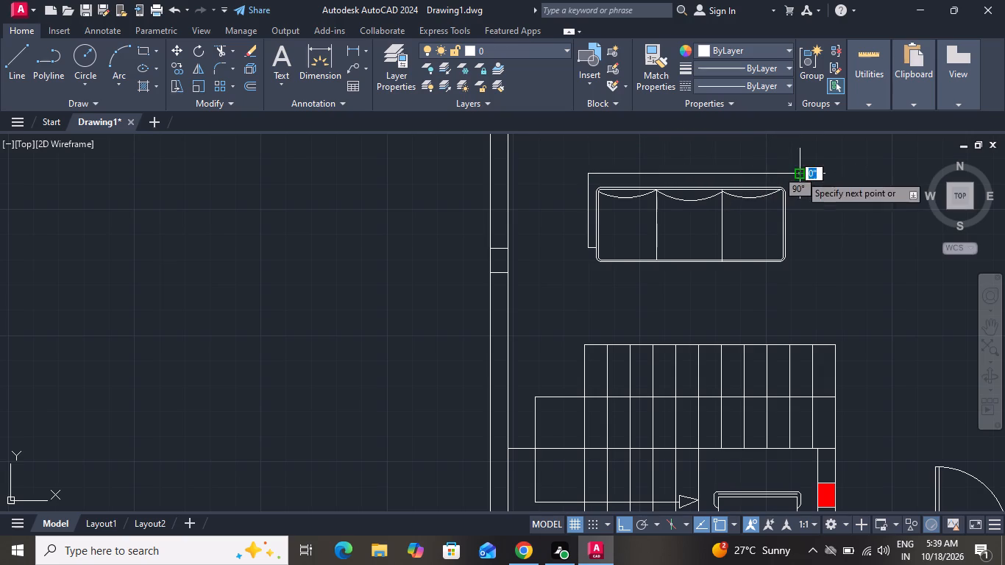
click(800, 241)
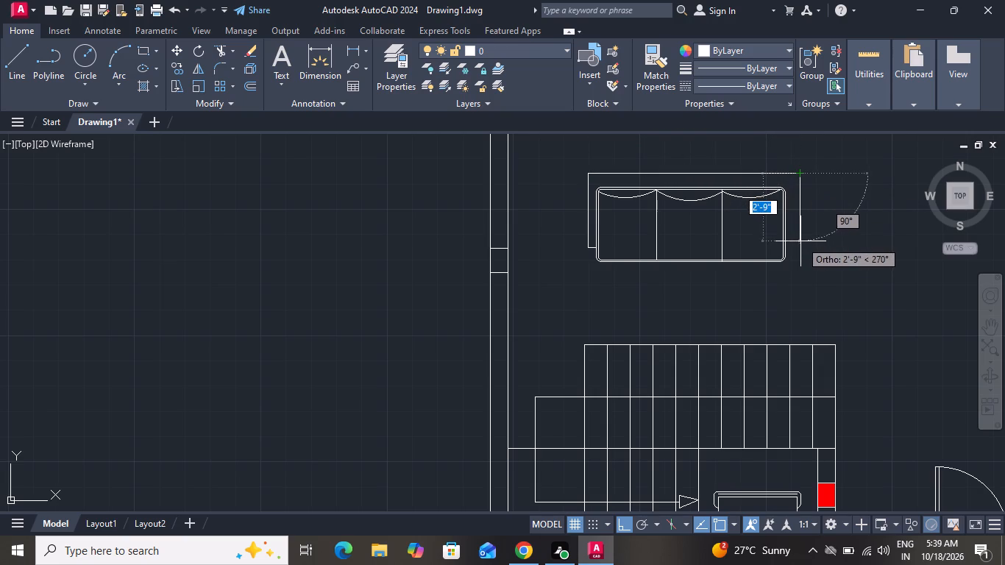
click(788, 245)
right_click(789, 245)
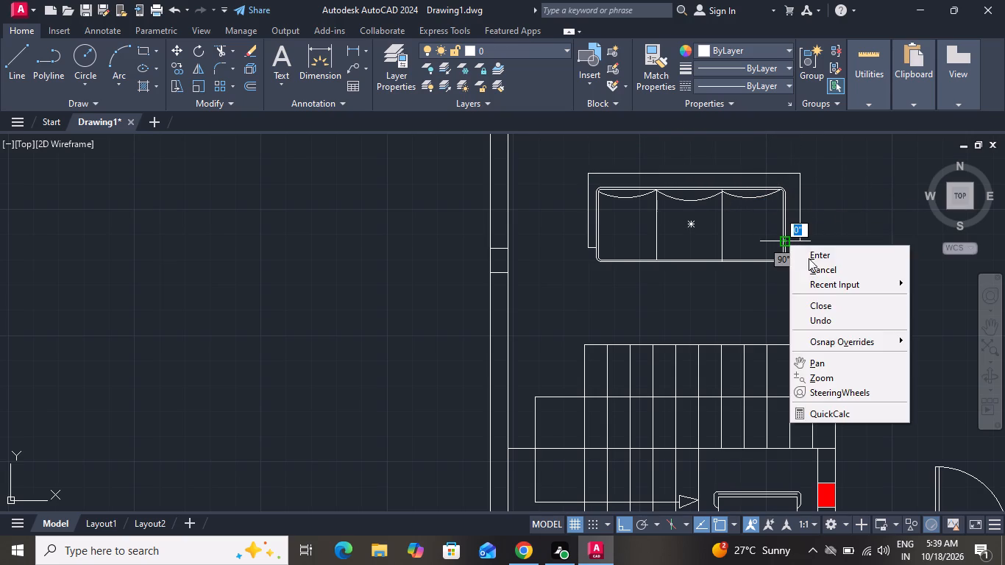
click(811, 266)
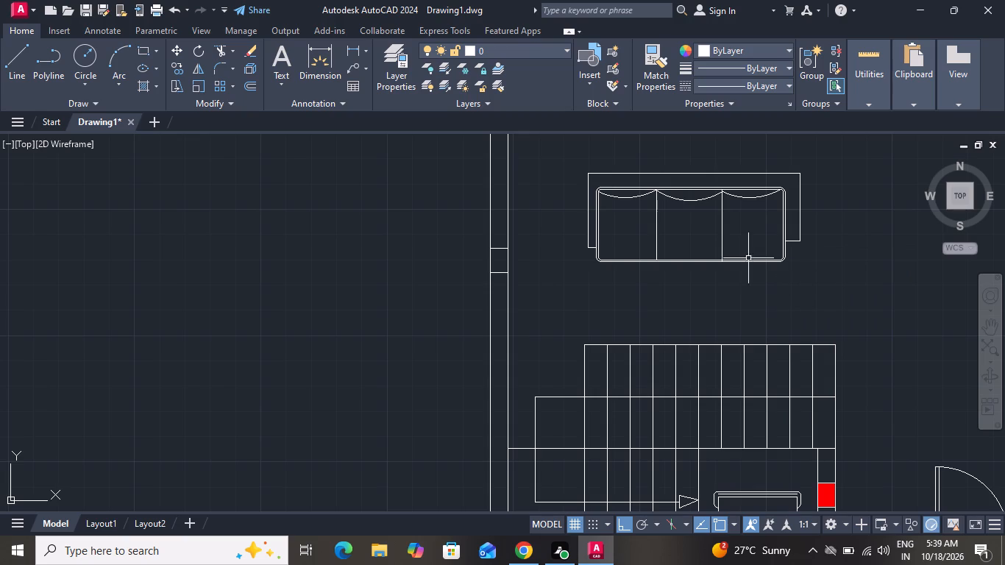
Delete the vertical line on the left side of the sofa's outer frame.
scroll(569, 200, up, 2)
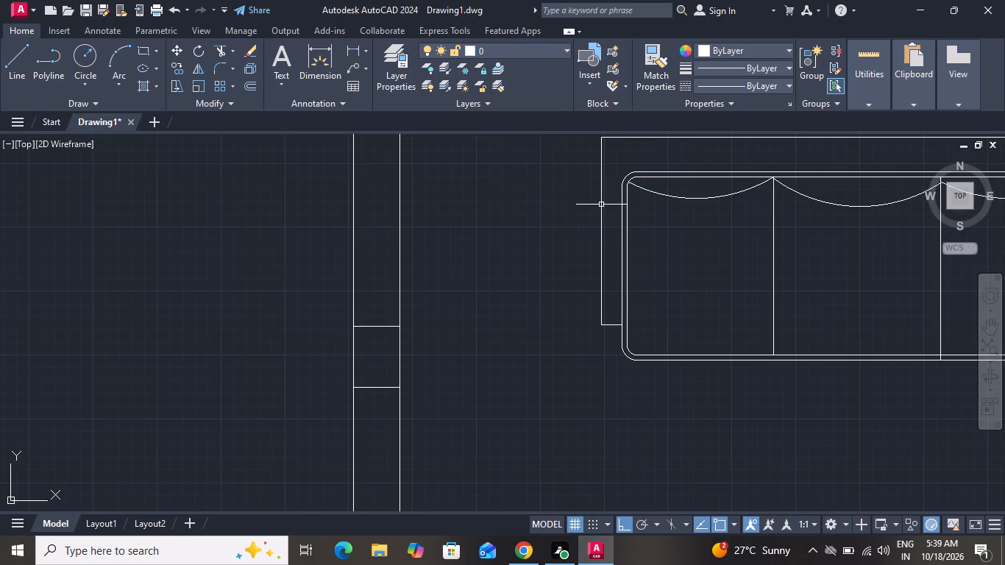
click(601, 205)
key(Delete)
Draw a short horizontal line from the left end of the frame's top line, lengthening it outward to the left.
click(0, 71)
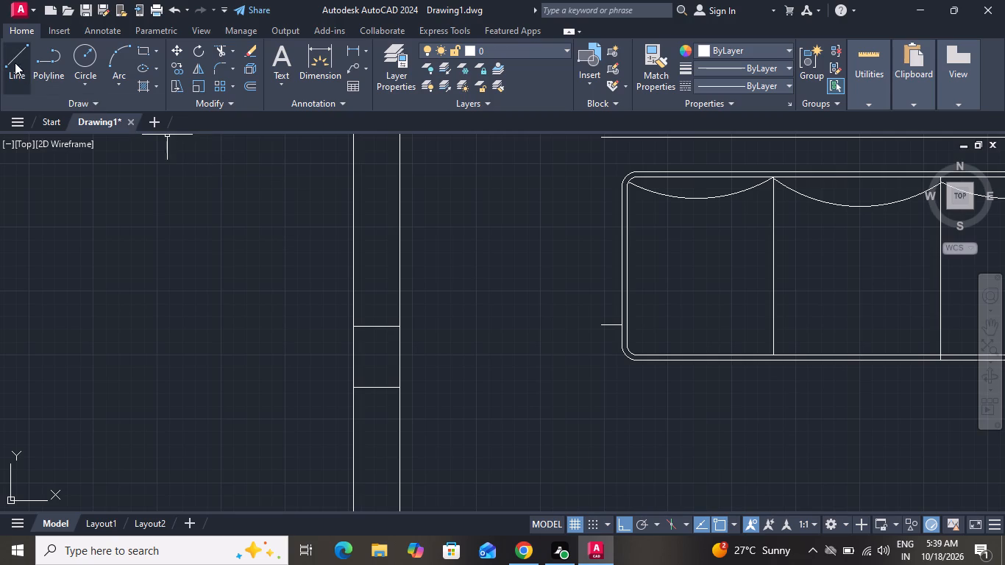
click(15, 63)
scroll(911, 341, down, 1)
scroll(801, 316, down, 2)
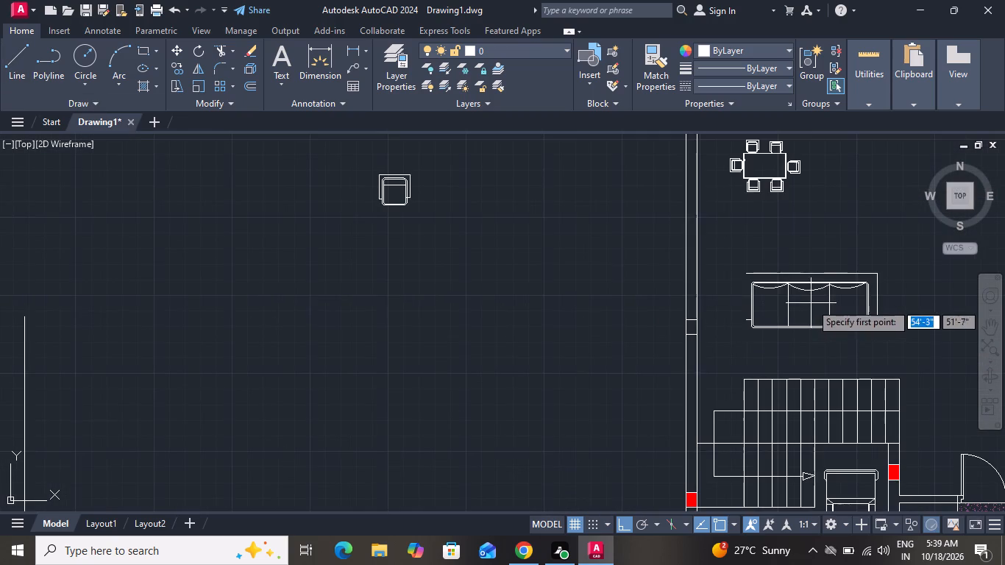
scroll(789, 294, up, 2)
click(708, 246)
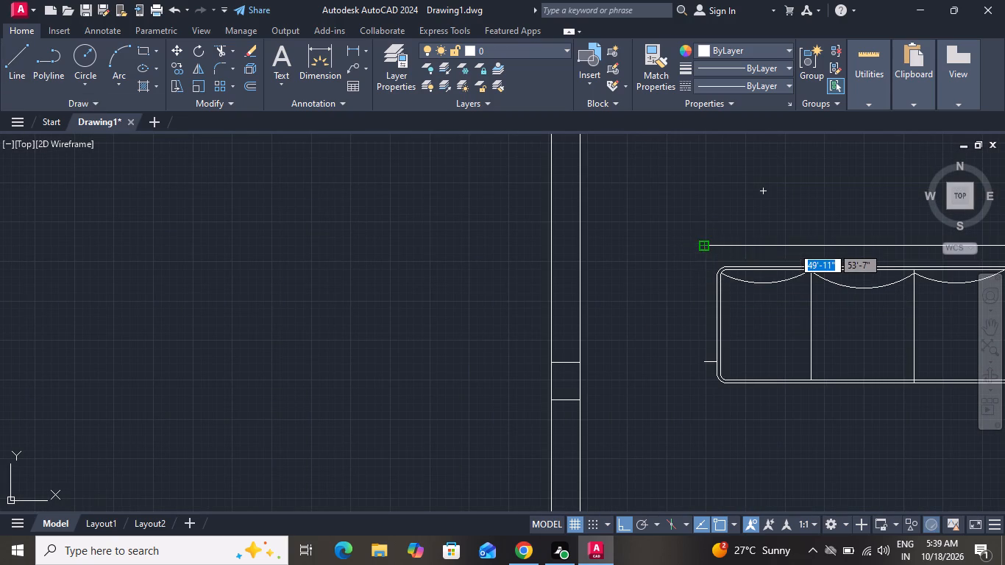
scroll(708, 247, down, 2)
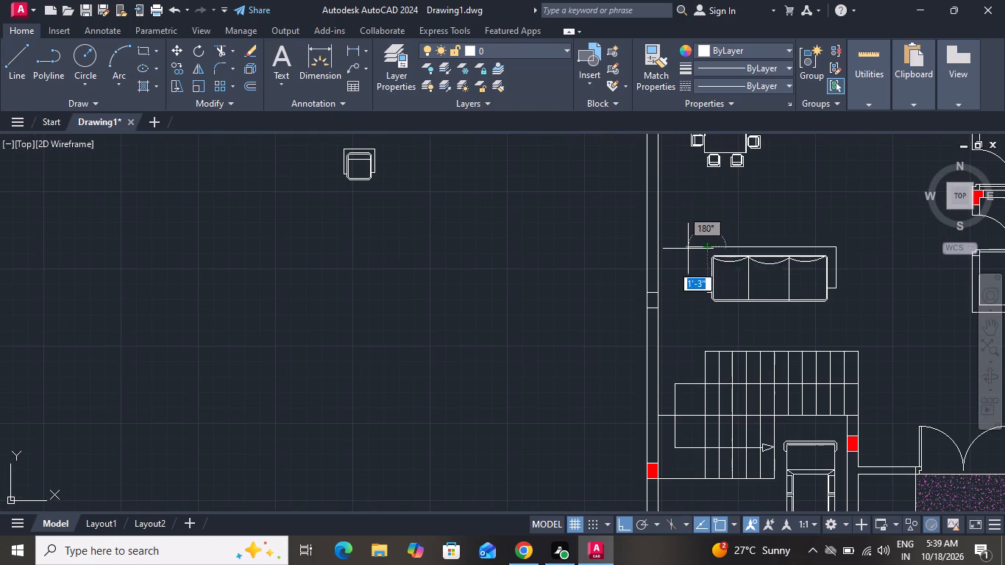
click(695, 246)
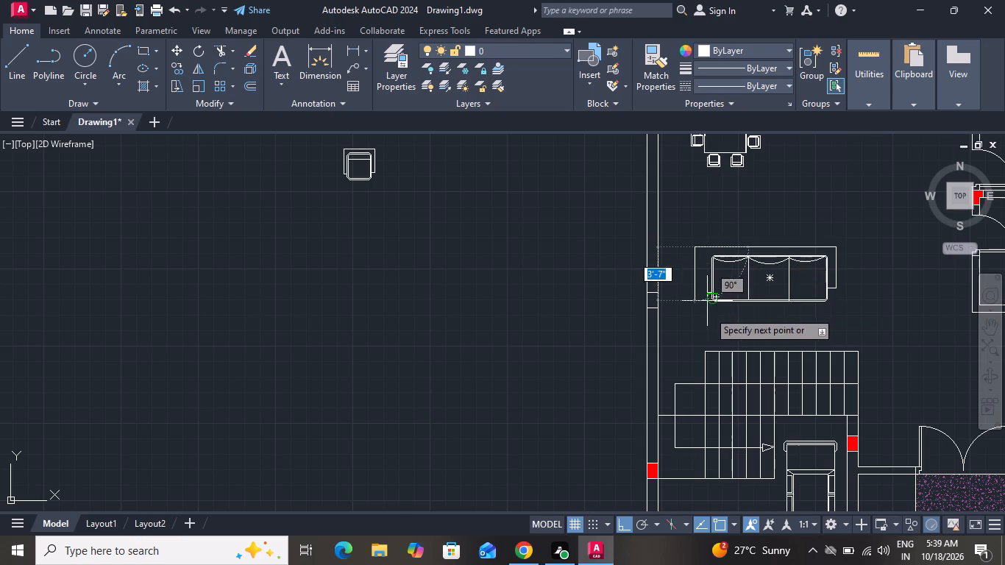
scroll(710, 322, up, 1)
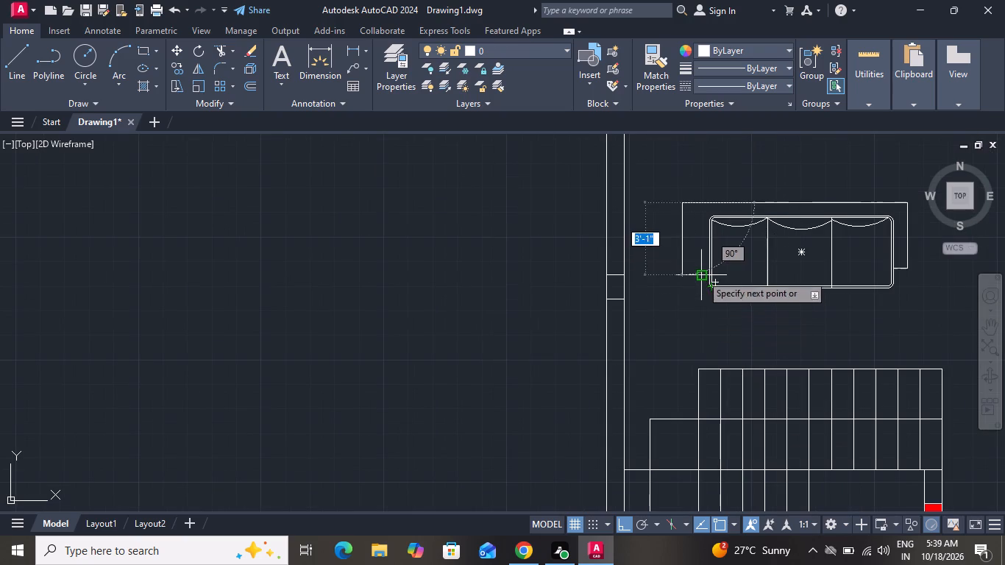
right_click(686, 246)
click(696, 263)
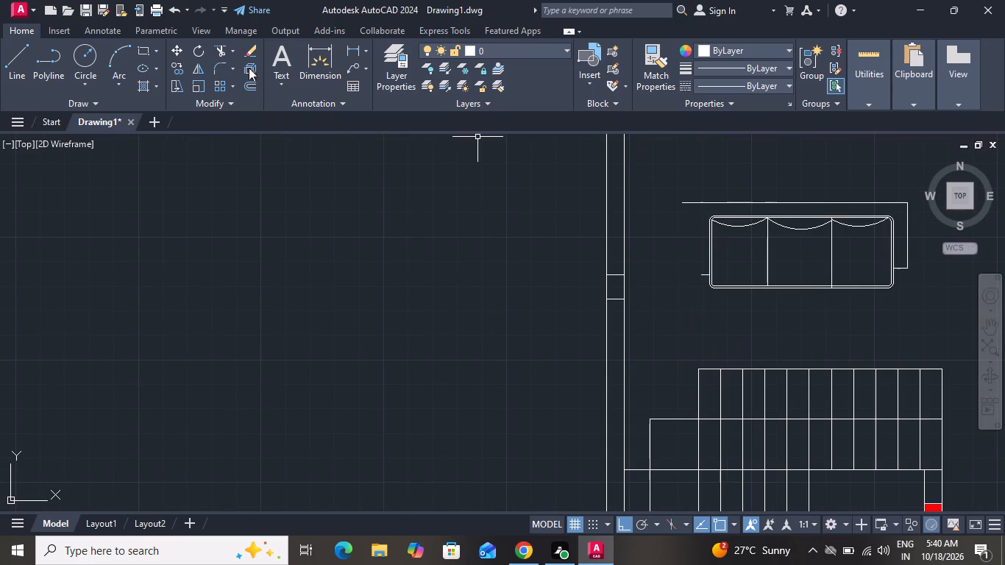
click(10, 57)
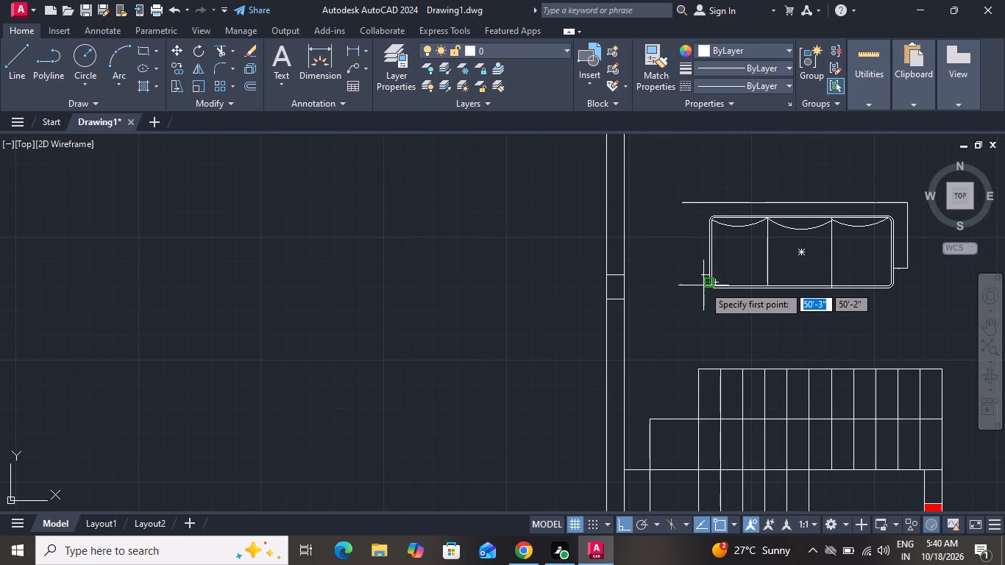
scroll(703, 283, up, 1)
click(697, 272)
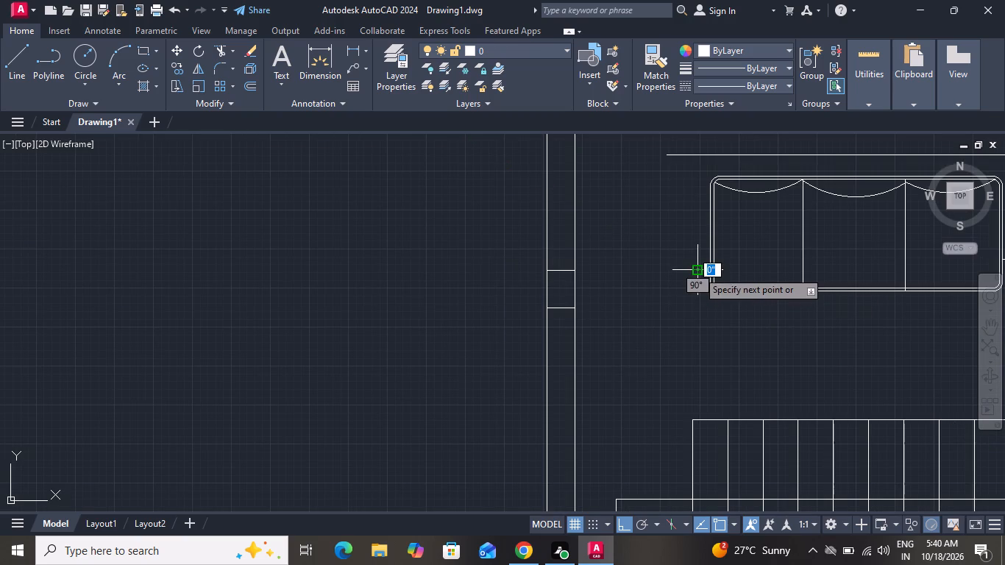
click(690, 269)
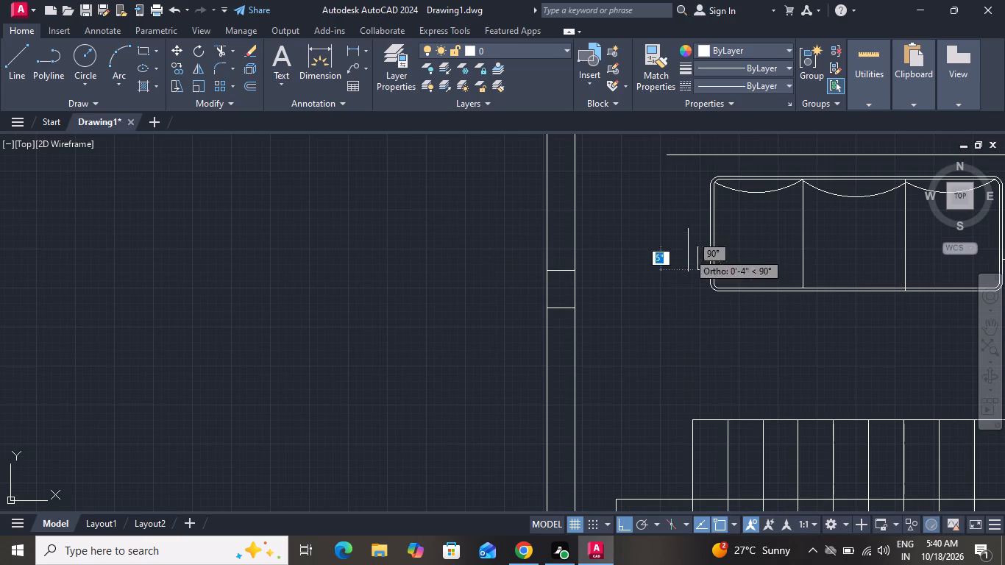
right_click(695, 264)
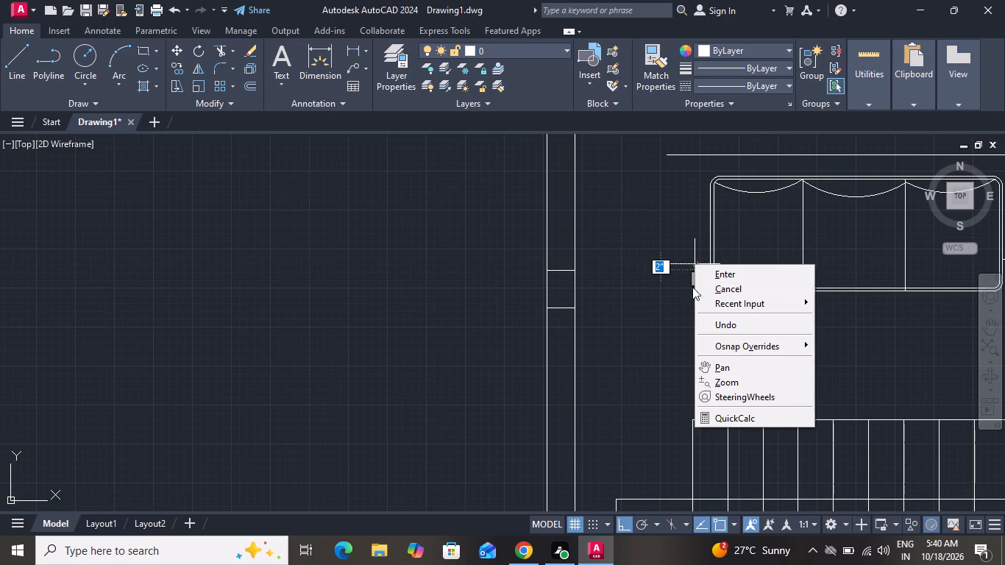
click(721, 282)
Draw a line from the outer end of the sofa's left stub about 4" outward, continuing straight up to the frame's top line.
click(10, 71)
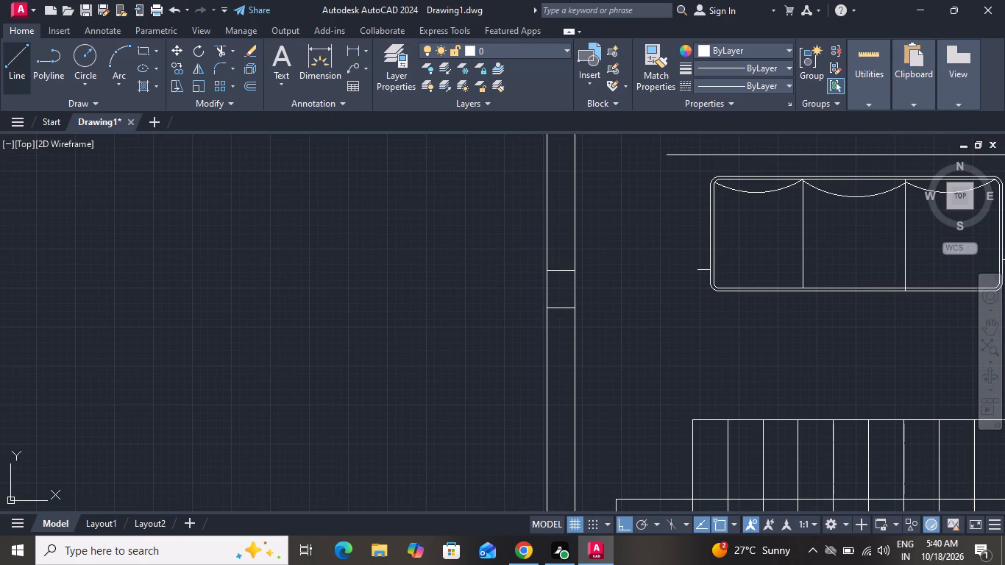
click(699, 274)
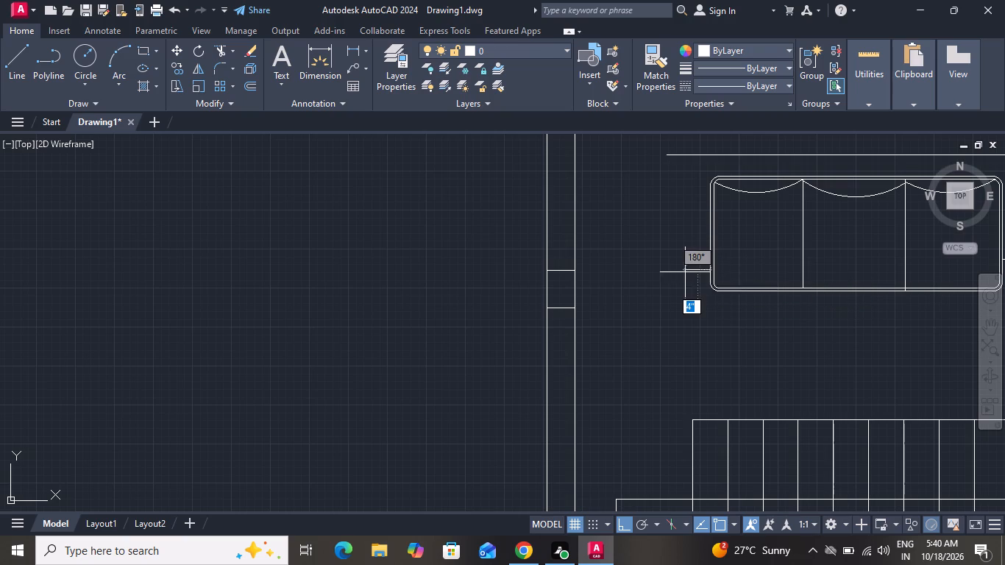
click(686, 271)
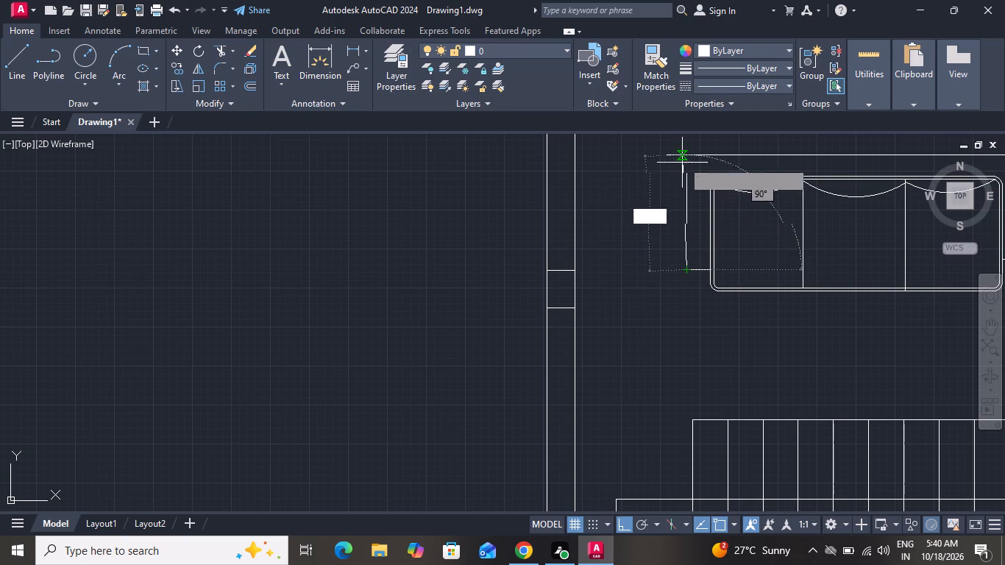
click(689, 154)
right_click(689, 154)
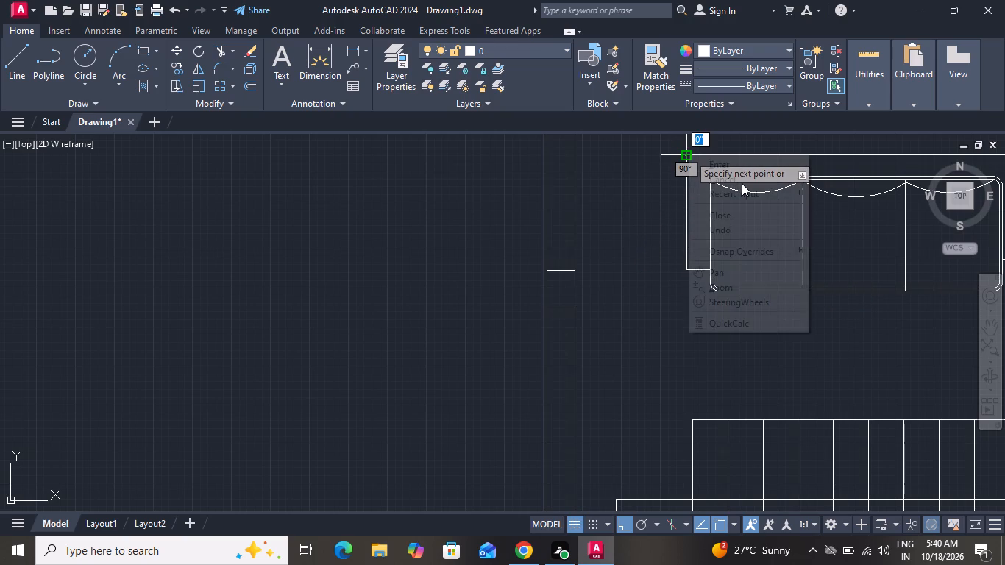
click(742, 183)
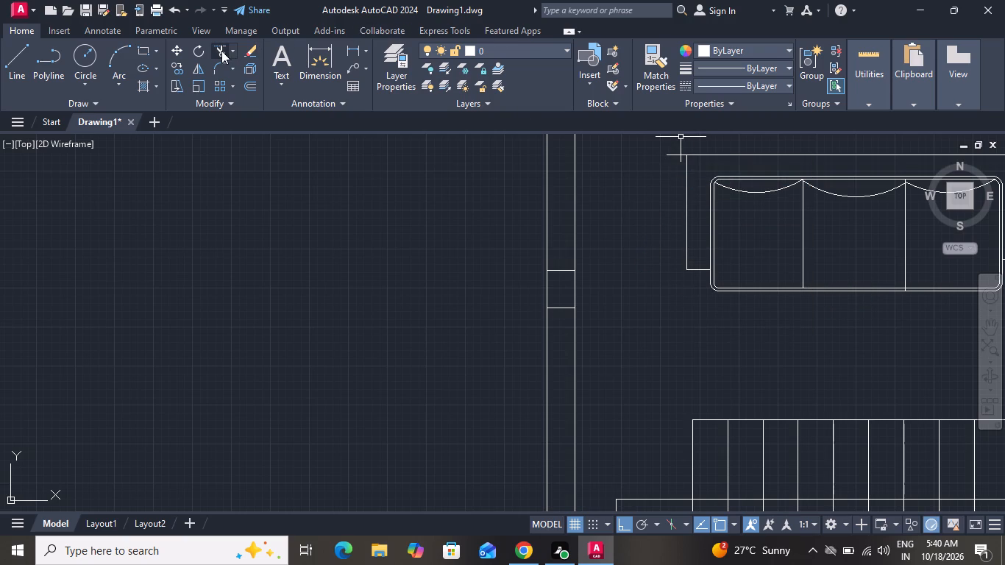
Trim the part of the frame's top line that overhangs past its upper-left corner.
click(221, 51)
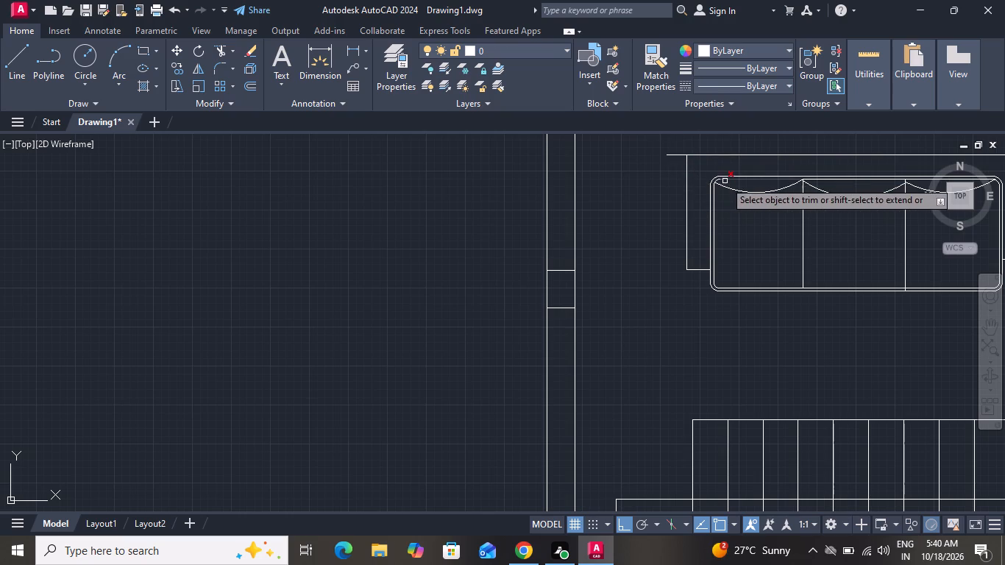
click(672, 152)
click(672, 171)
right_click(673, 171)
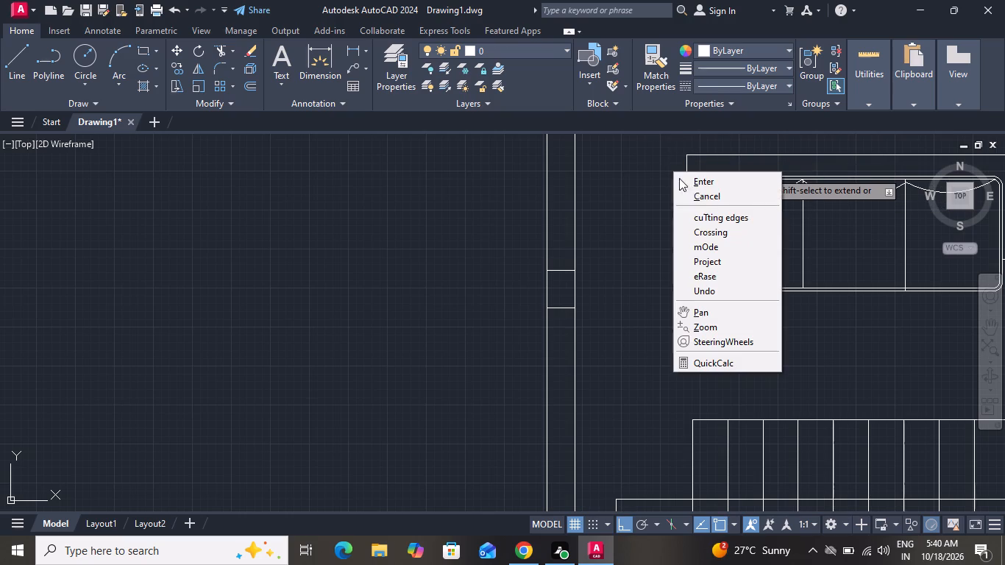
click(696, 203)
scroll(696, 203, down, 4)
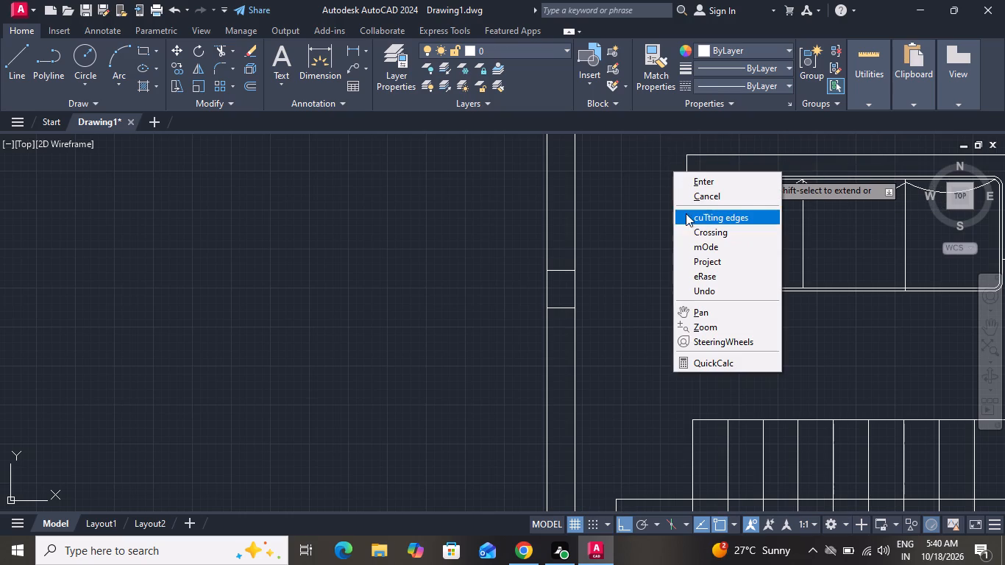
click(684, 196)
Scale the whole three-seat sofa, including its outer frame, down to roughly half size.
scroll(642, 254, down, 2)
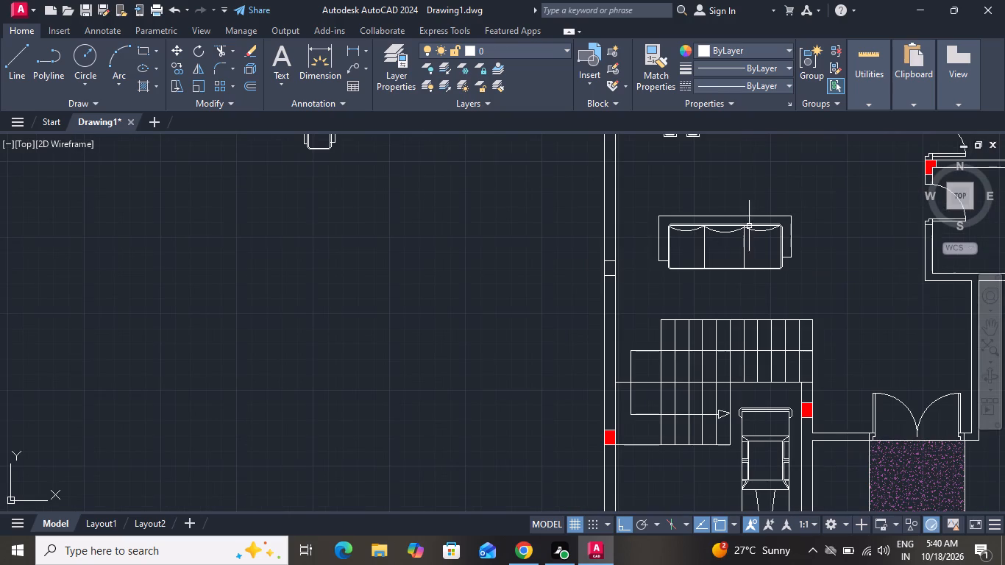
click(823, 196)
click(656, 280)
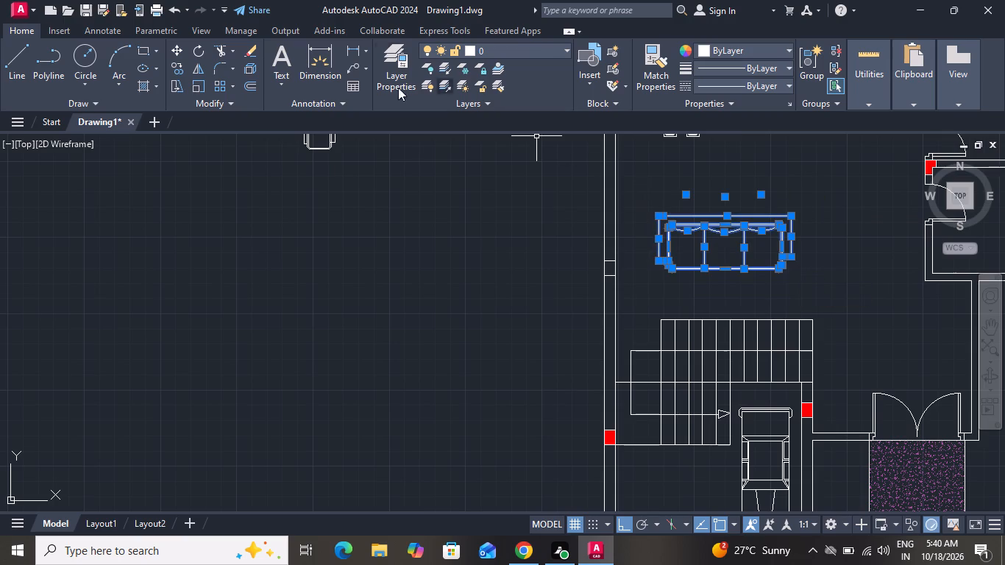
click(206, 82)
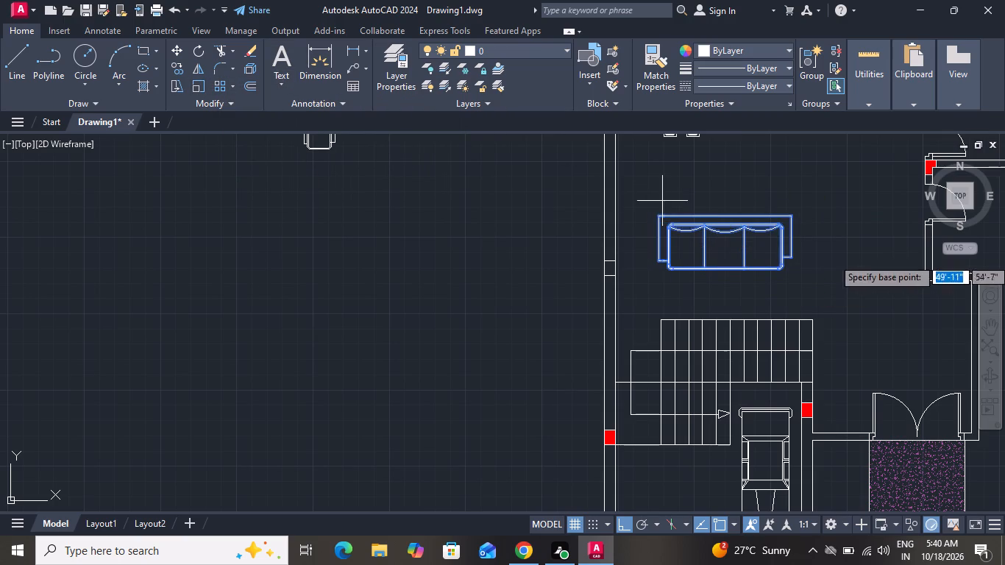
click(742, 260)
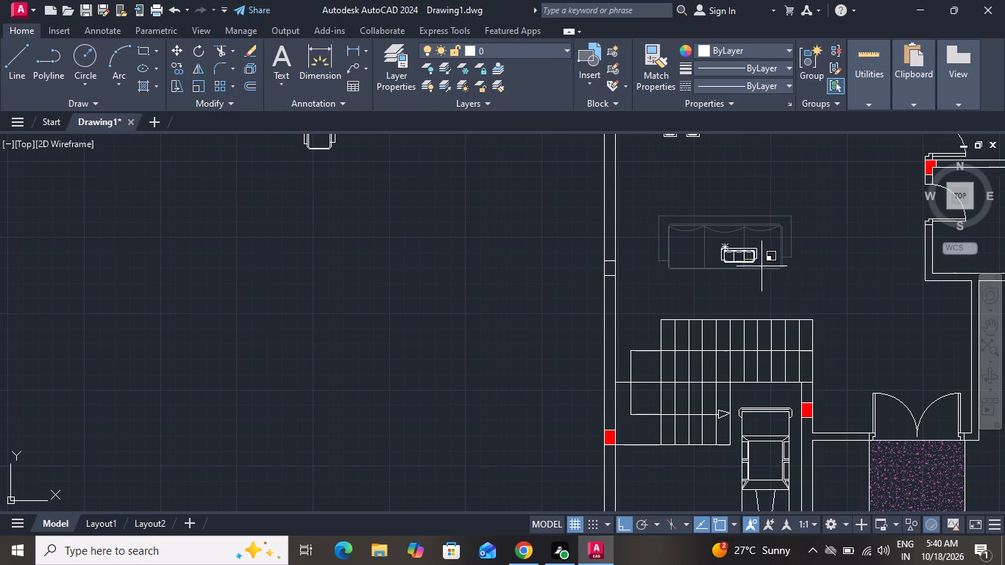
click(776, 266)
With Ortho off, move the reduced sofa up and slightly left in the hall, just below the dining set.
click(781, 232)
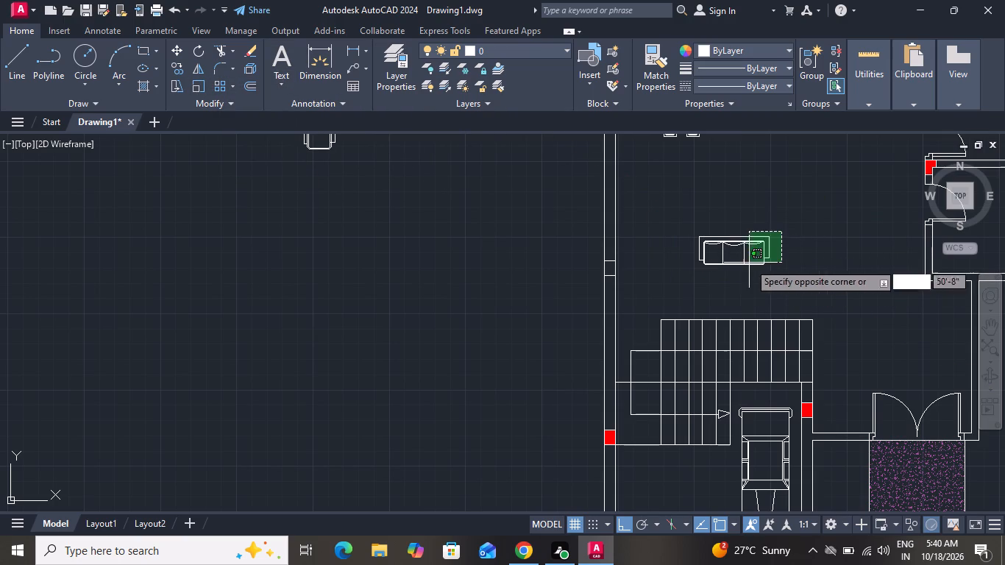
click(700, 271)
click(824, 210)
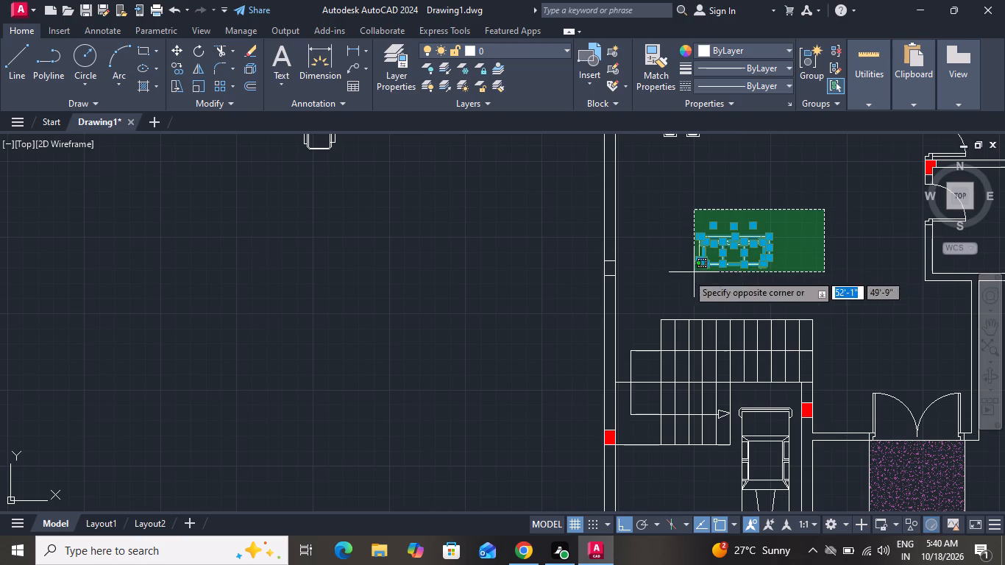
click(682, 281)
click(180, 55)
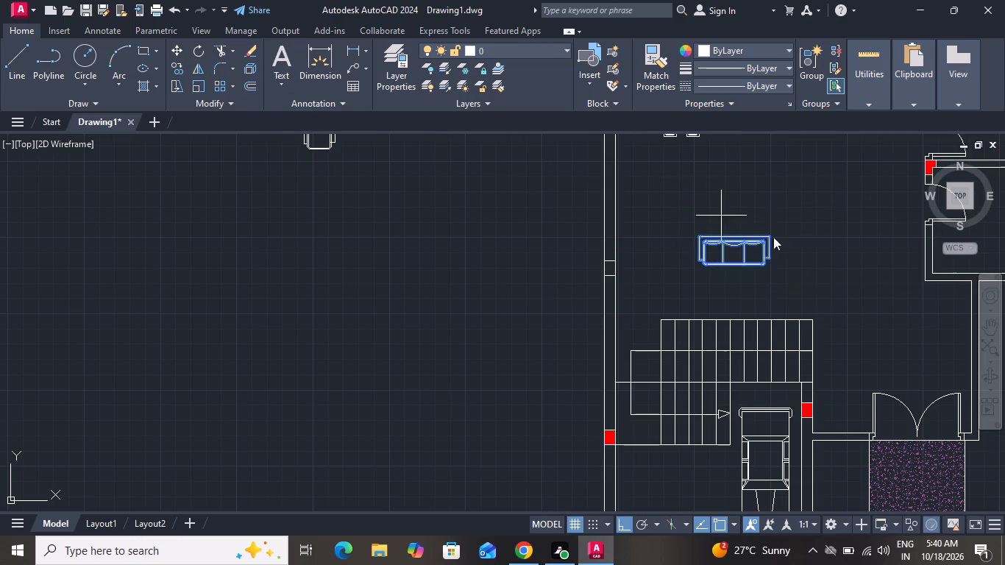
click(752, 236)
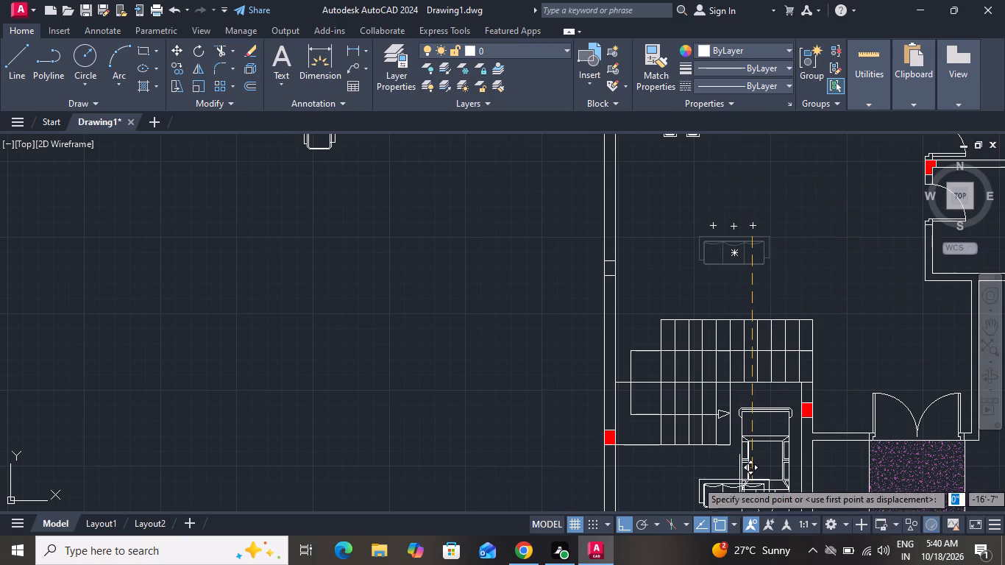
click(631, 526)
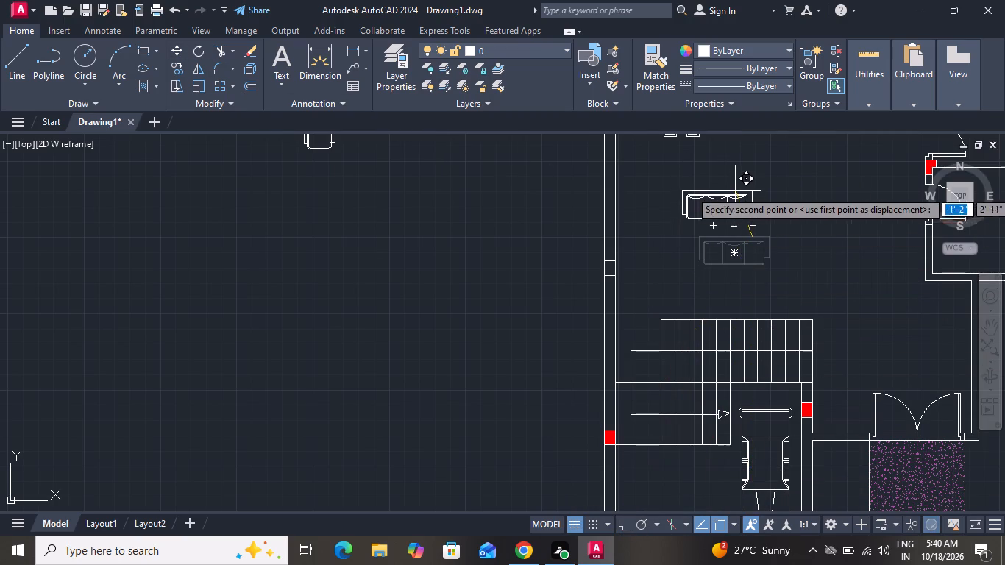
click(736, 167)
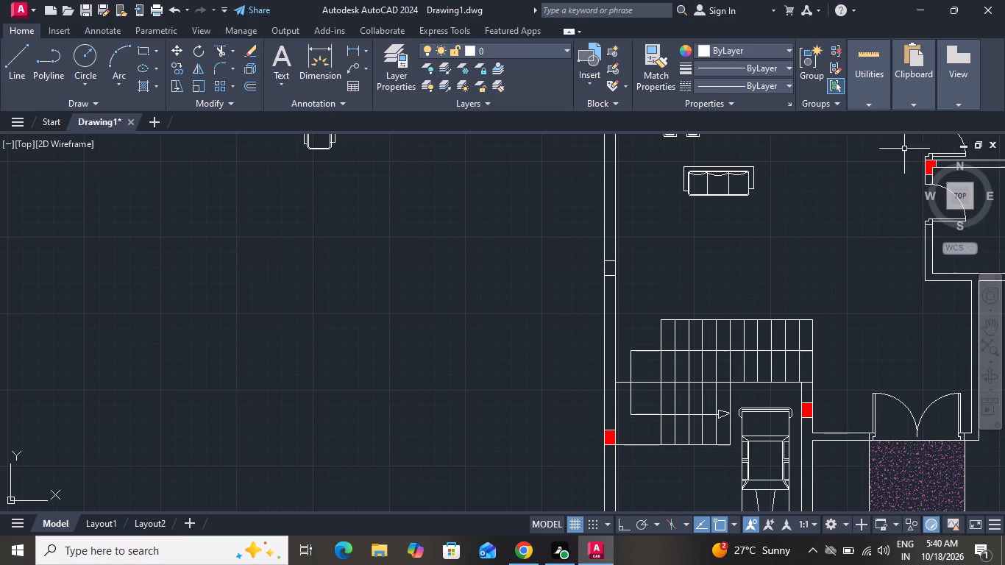
Draw a rounded-corner rectangle about 2' square in the hall, between the three-seat sofa and the staircase.
scroll(945, 101, down, 1)
click(142, 60)
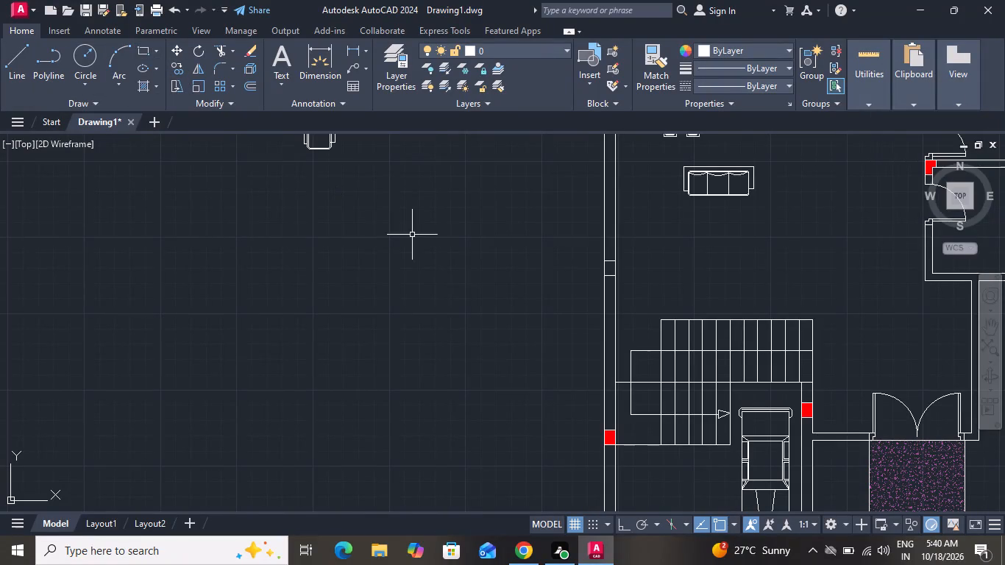
scroll(454, 287, up, 1)
scroll(502, 322, down, 1)
scroll(502, 324, up, 1)
scroll(502, 327, down, 1)
scroll(544, 335, up, 1)
scroll(542, 338, down, 1)
scroll(553, 338, up, 1)
scroll(553, 339, down, 4)
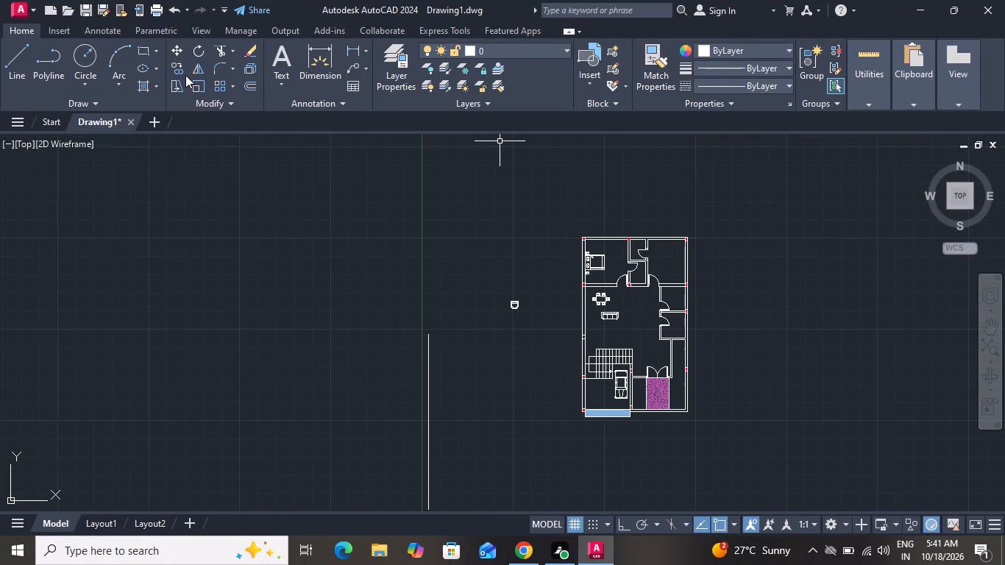
click(144, 48)
scroll(611, 327, up, 3)
click(555, 337)
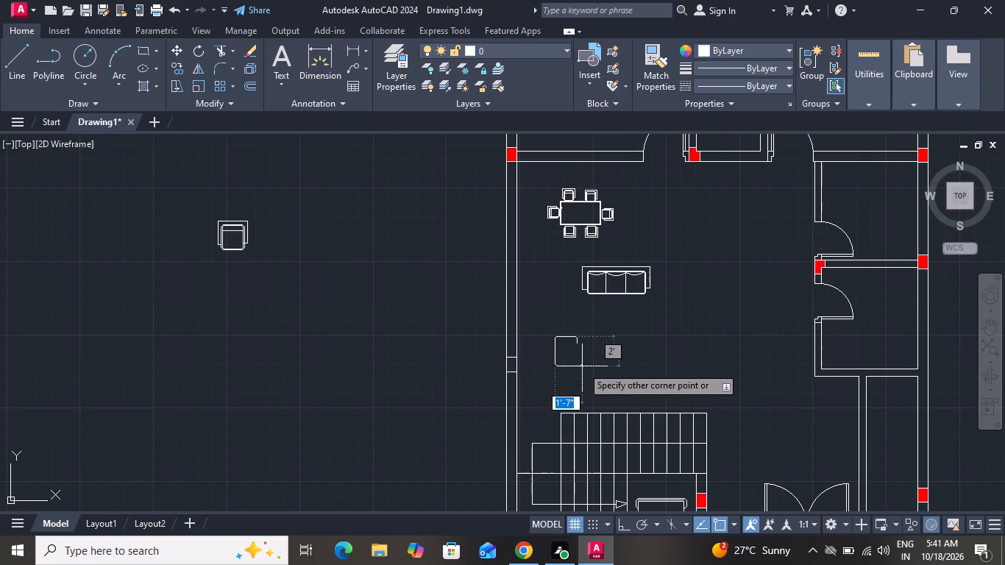
click(589, 369)
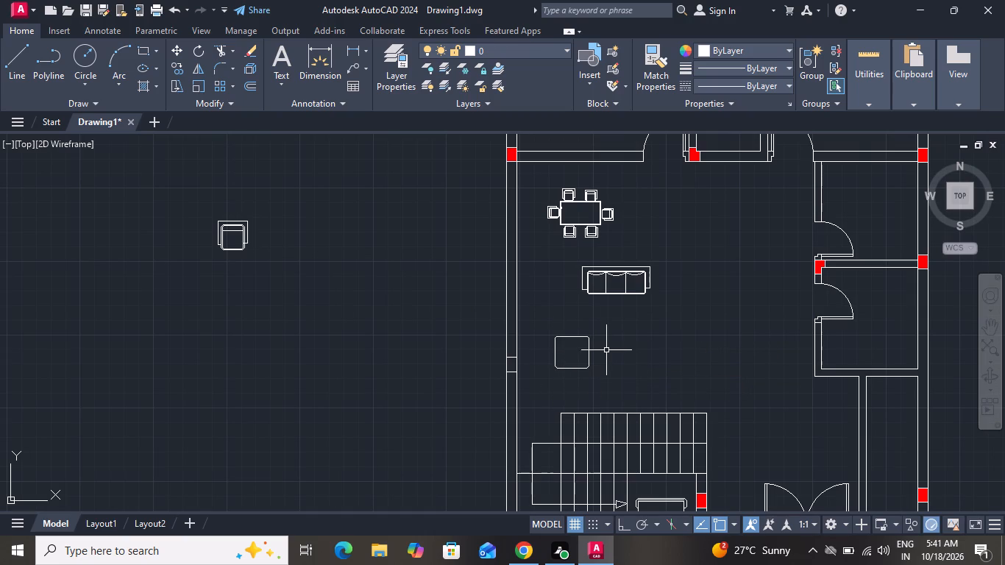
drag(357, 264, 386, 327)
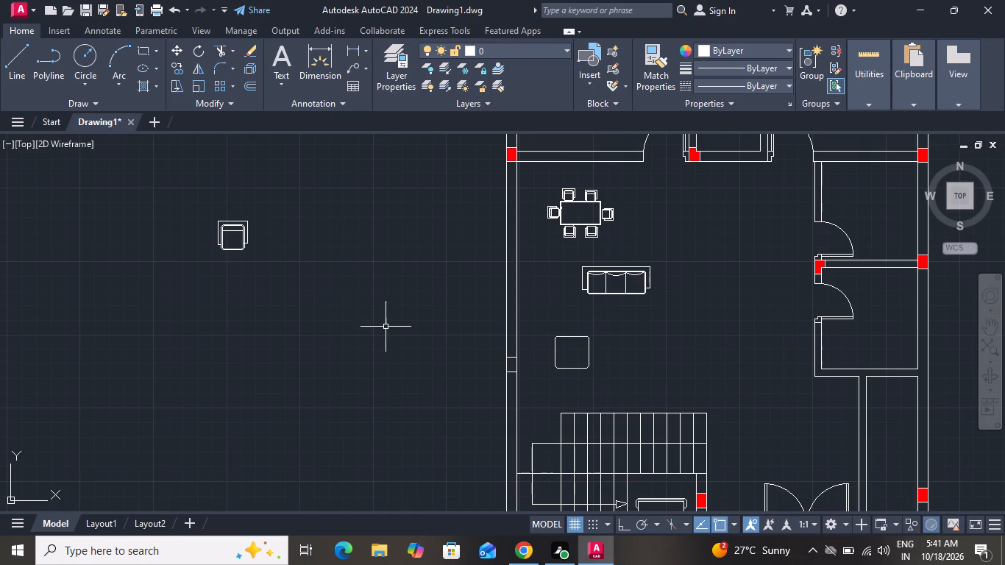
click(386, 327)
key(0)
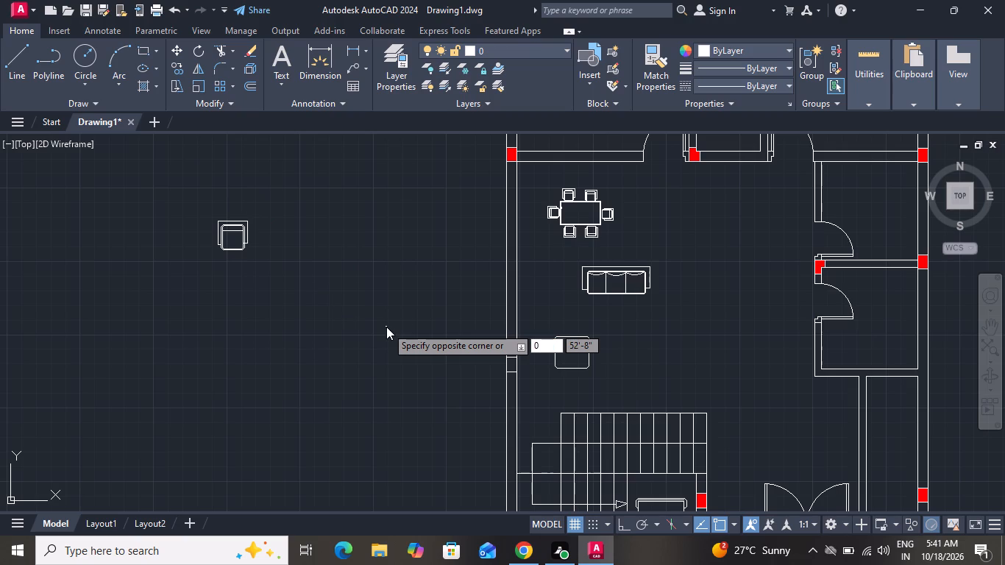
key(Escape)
Offset the new rounded square 1" inward.
text(o)
key(space)
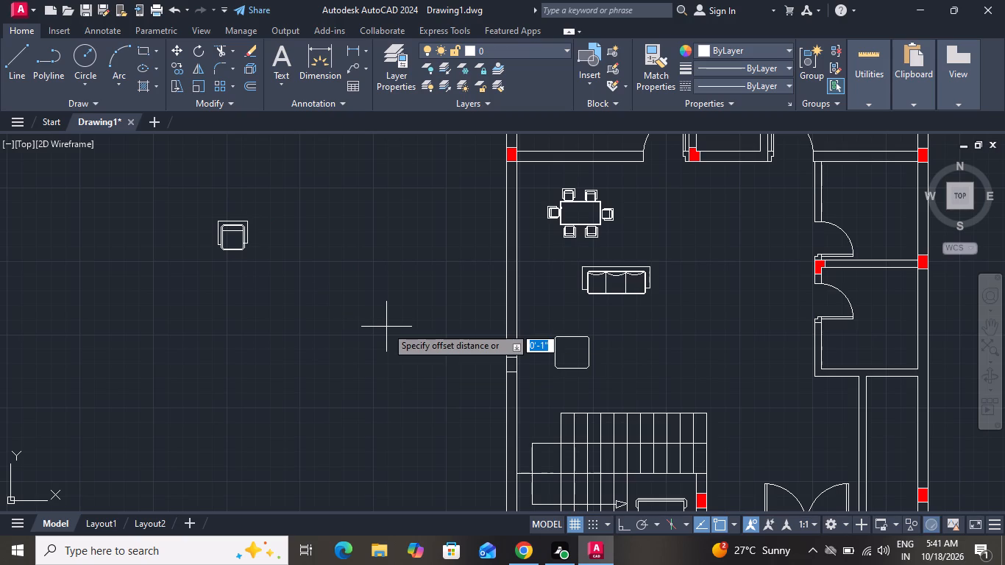
key(1)
key(shift+quotedbl)
key(Return)
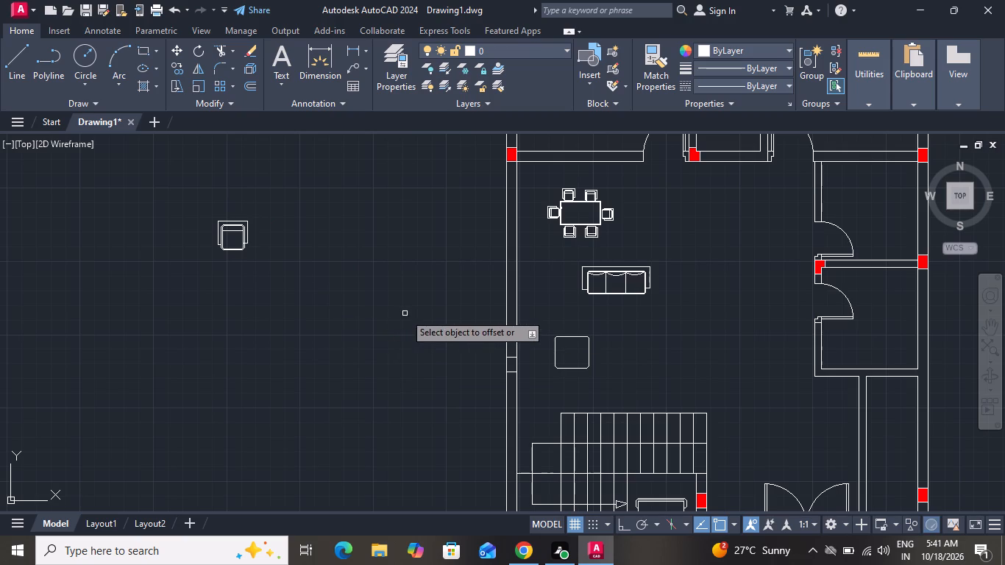
click(569, 370)
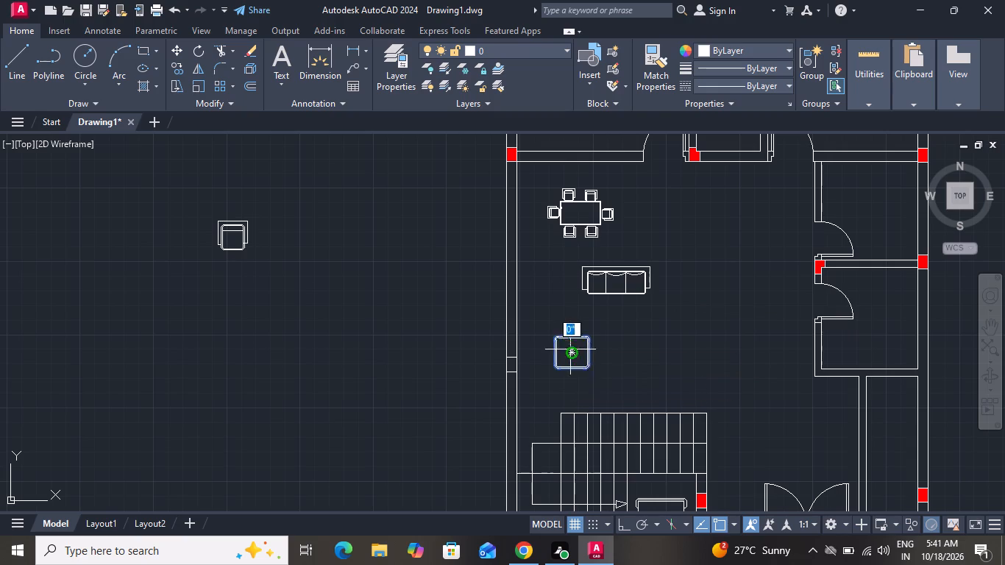
click(570, 341)
right_click(578, 341)
click(600, 363)
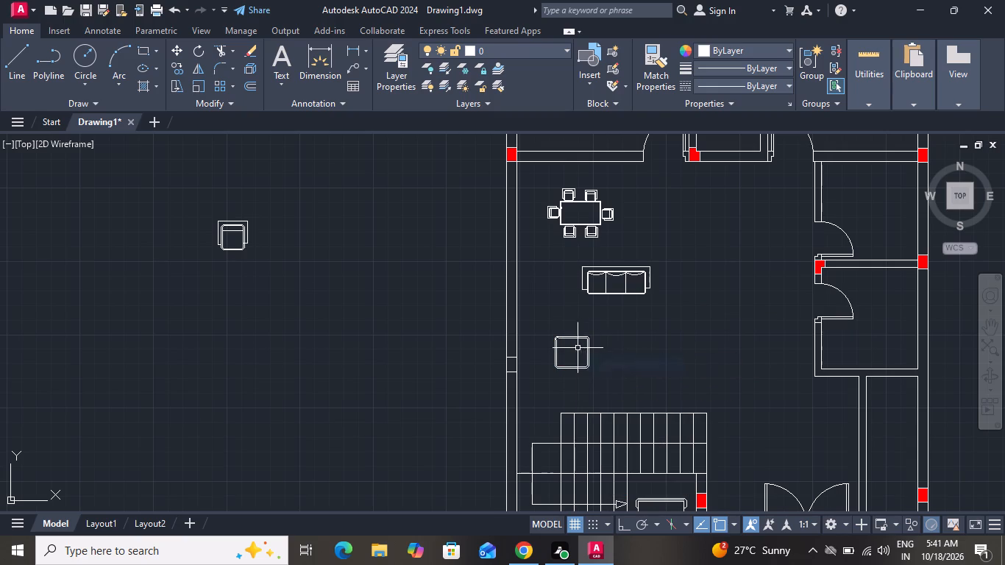
Draw a three-point arc inside the rounded square from its upper-left to lower-left inner corner, letting it run on past the left wall.
scroll(553, 351, up, 1)
scroll(553, 351, down, 1)
click(124, 57)
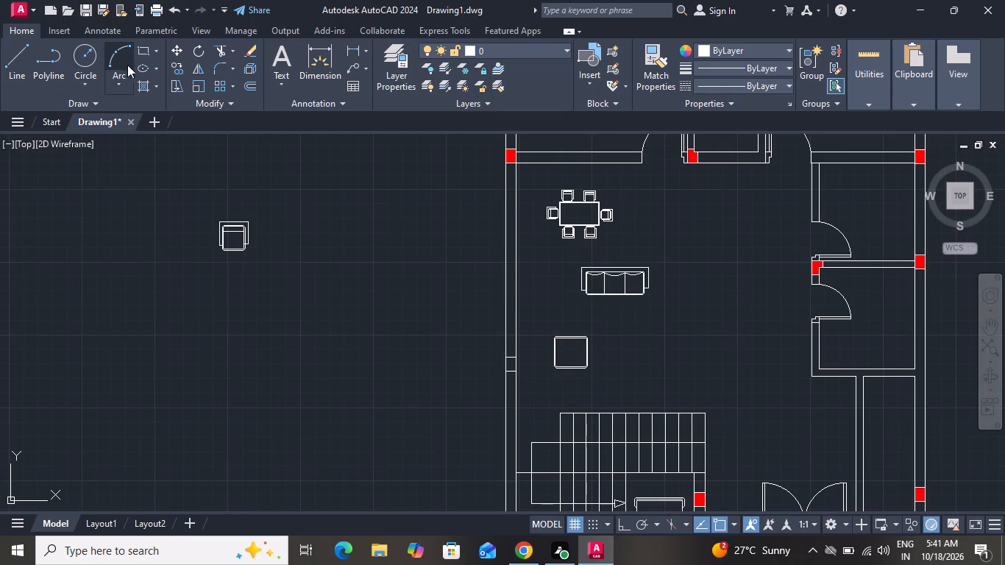
scroll(561, 384, up, 1)
scroll(561, 383, down, 1)
scroll(562, 383, up, 1)
scroll(562, 382, down, 1)
scroll(551, 341, up, 2)
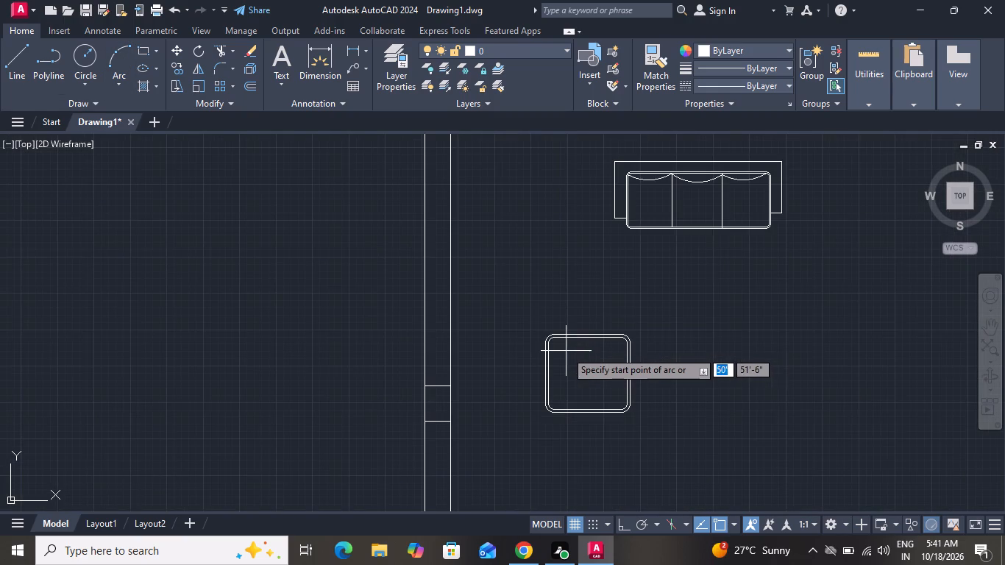
click(554, 337)
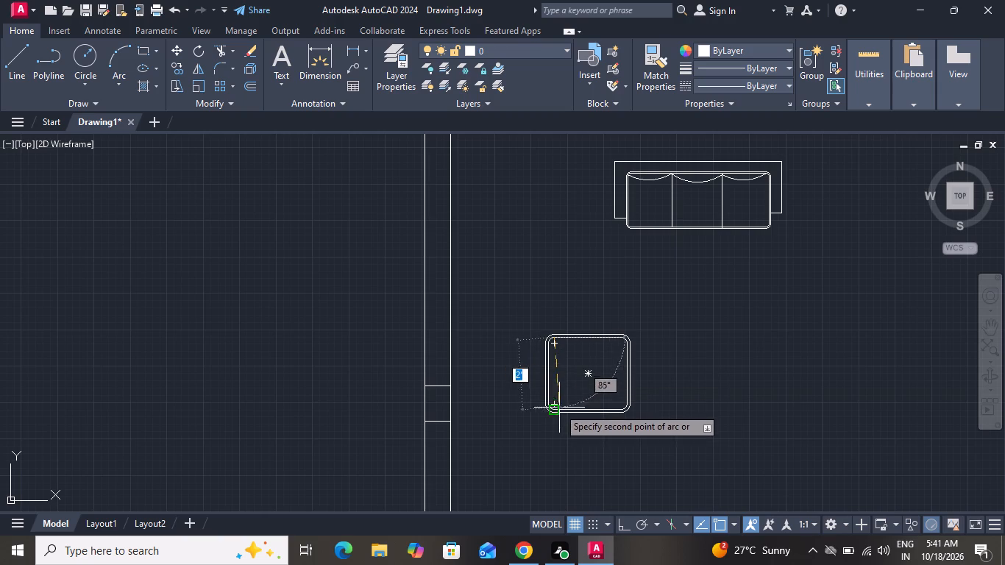
click(558, 408)
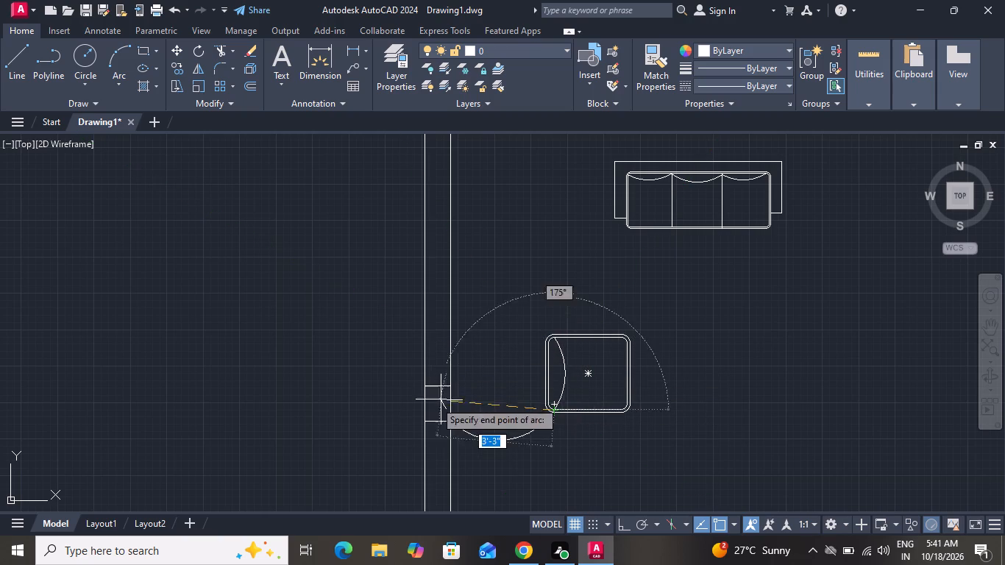
click(379, 408)
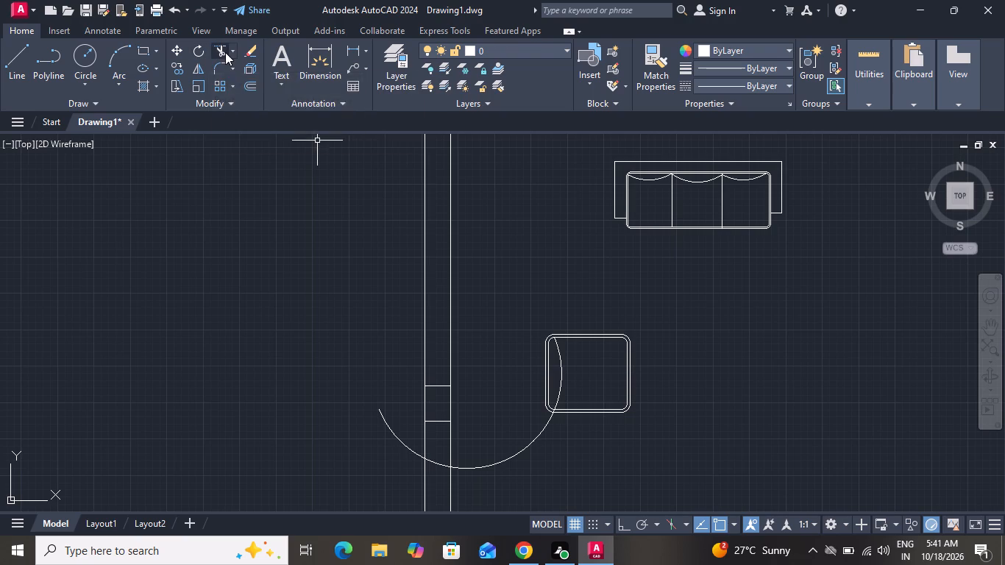
Trim away every part of the arc outside the seat's inner outline, leaving only the backrest curve.
click(226, 54)
drag(472, 411, 474, 419)
click(502, 492)
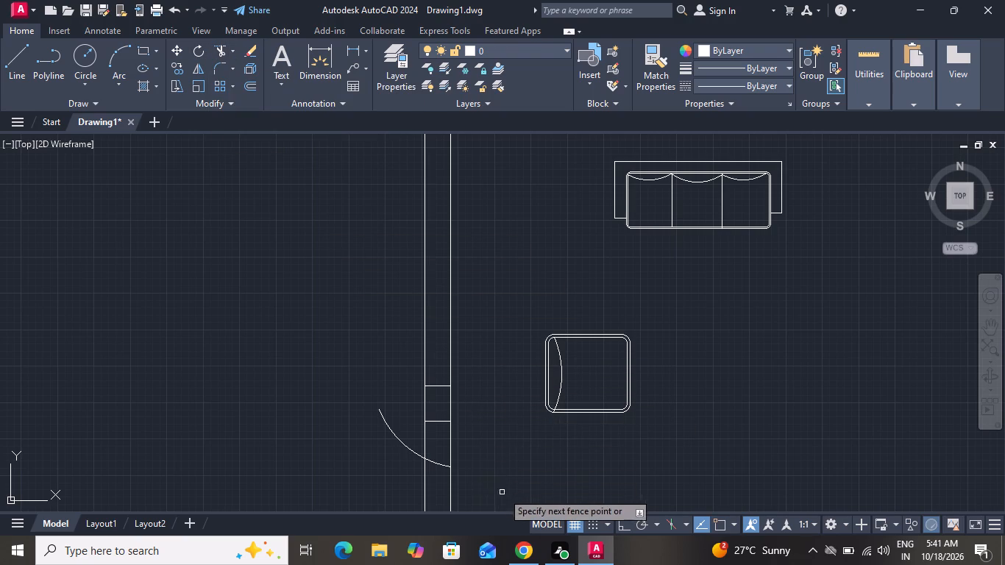
click(444, 459)
click(433, 481)
drag(398, 419, 394, 440)
click(384, 456)
scroll(564, 420, up, 4)
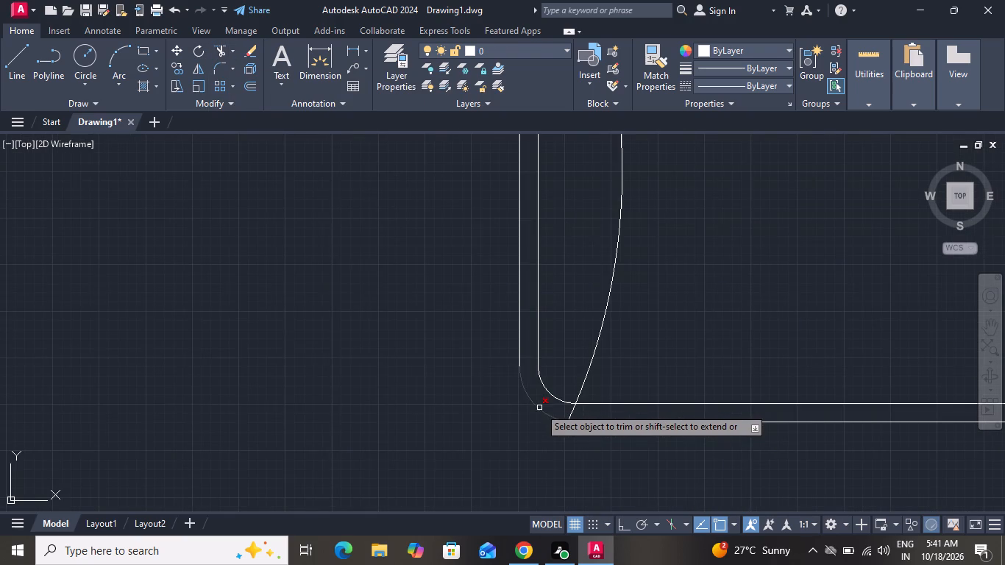
click(574, 413)
scroll(558, 454, up, 1)
scroll(558, 456, down, 3)
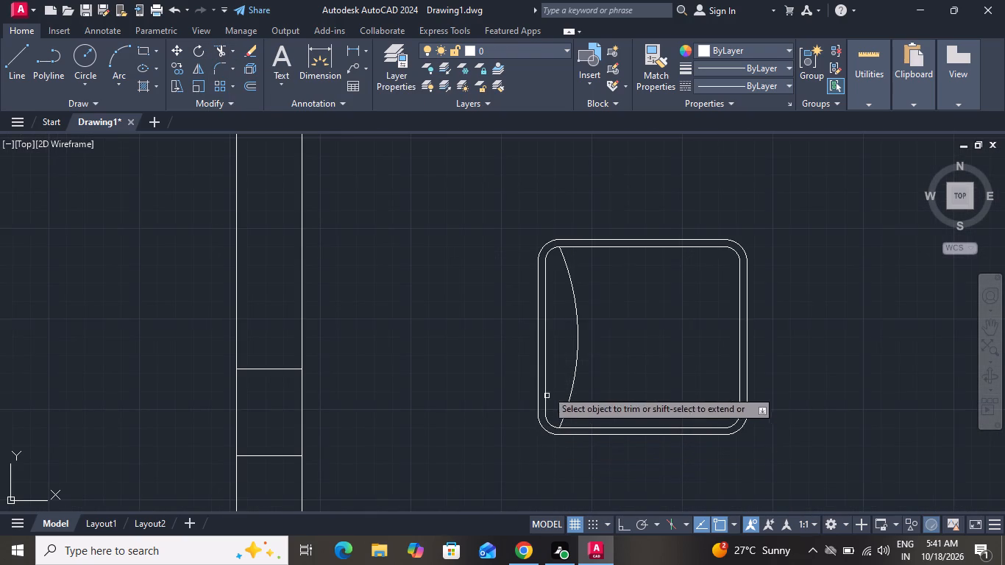
right_click(470, 338)
click(511, 163)
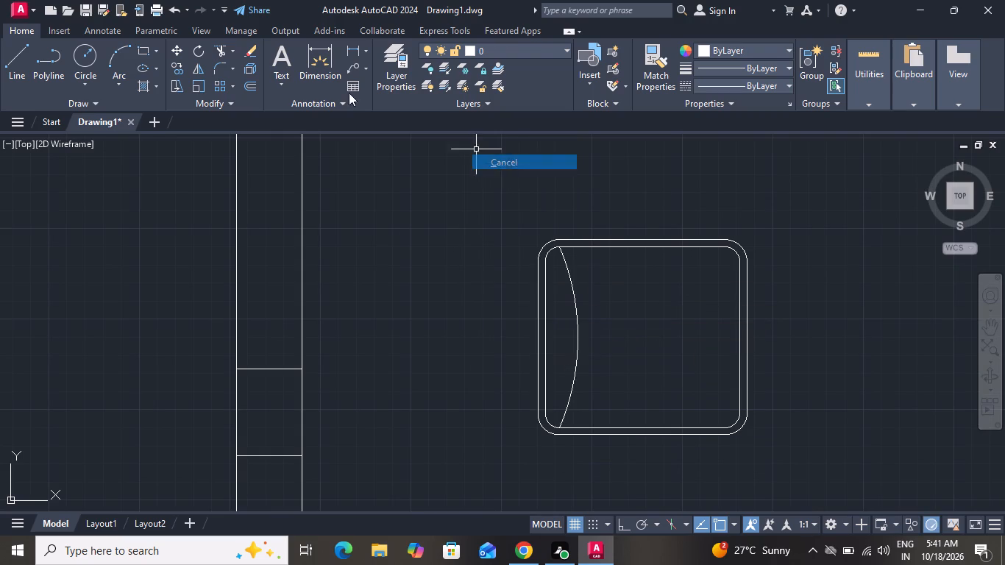
Draw a three-sided line frame around the seat's top, backrest side and bottom, about 2'-2" deep and 2'-8" wide, closing onto the seat's outer edges.
click(26, 52)
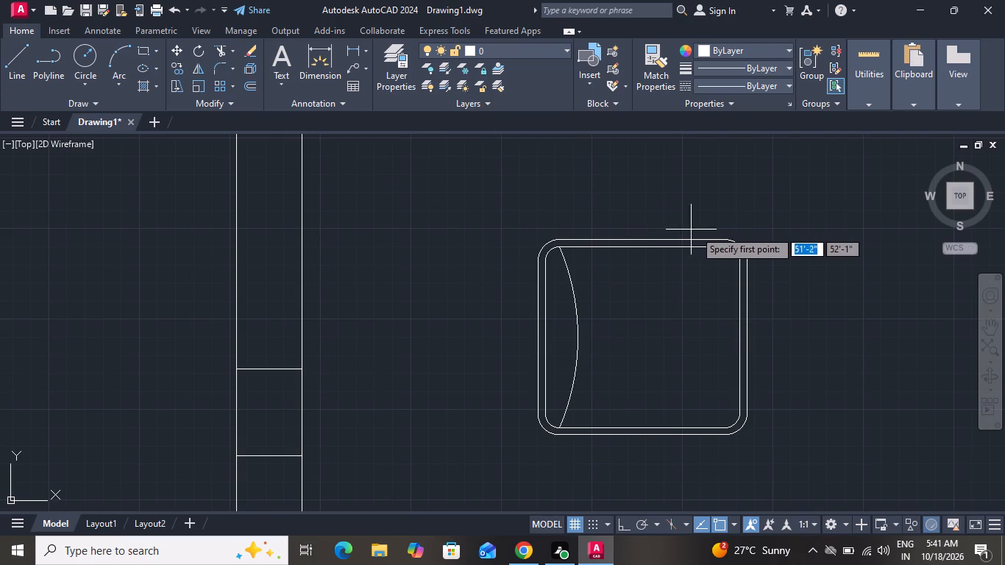
click(700, 238)
click(700, 218)
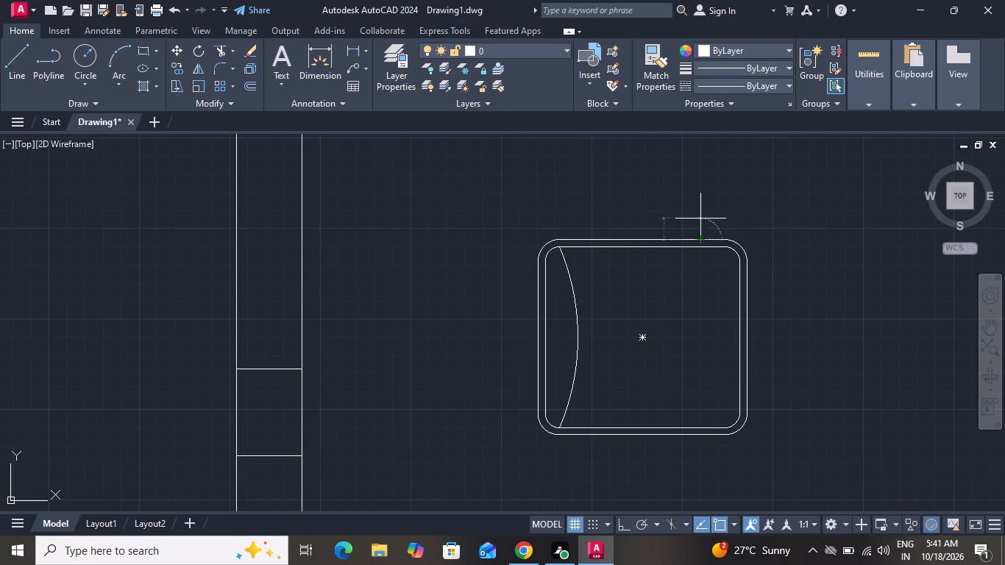
click(514, 221)
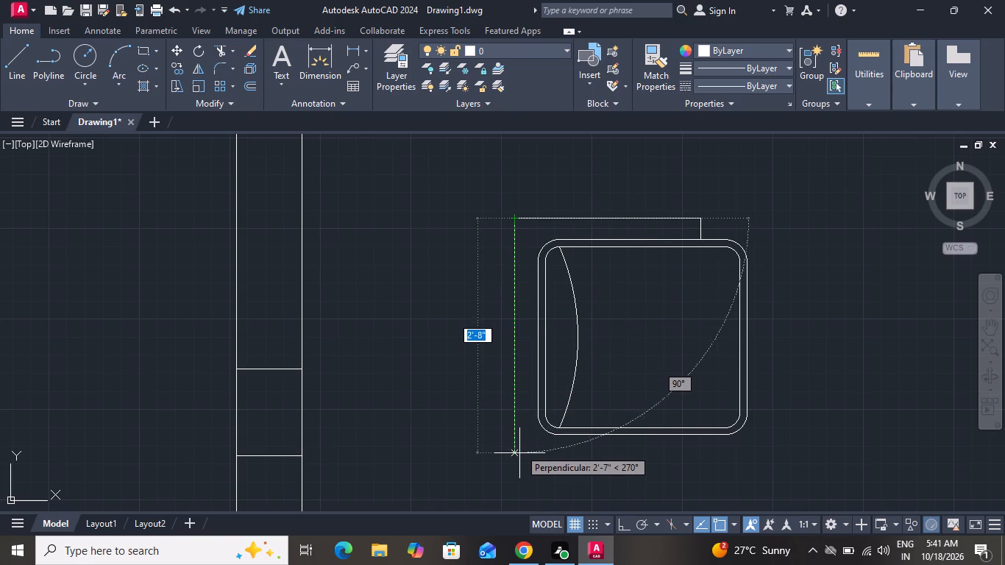
drag(519, 454, 591, 470)
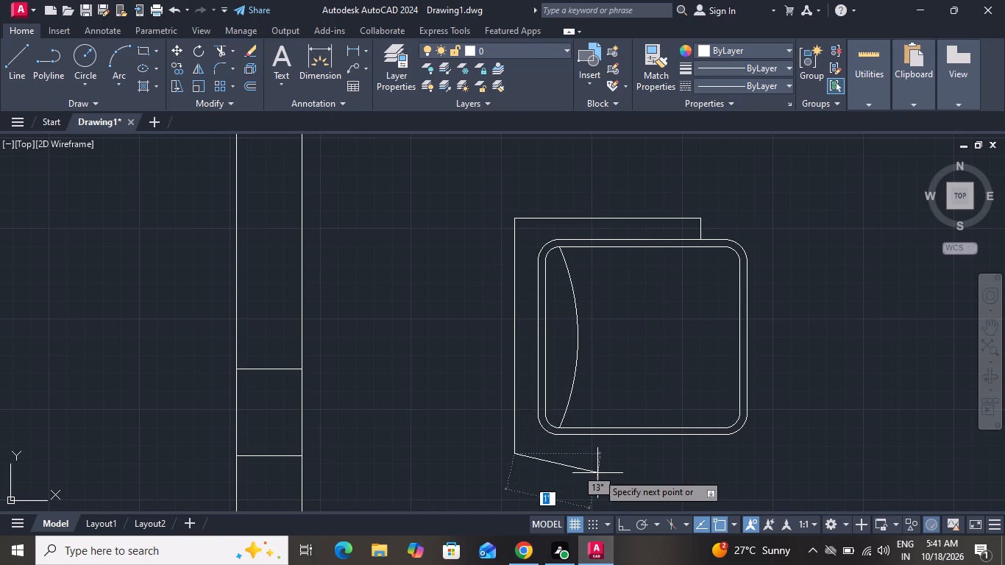
click(705, 455)
click(701, 435)
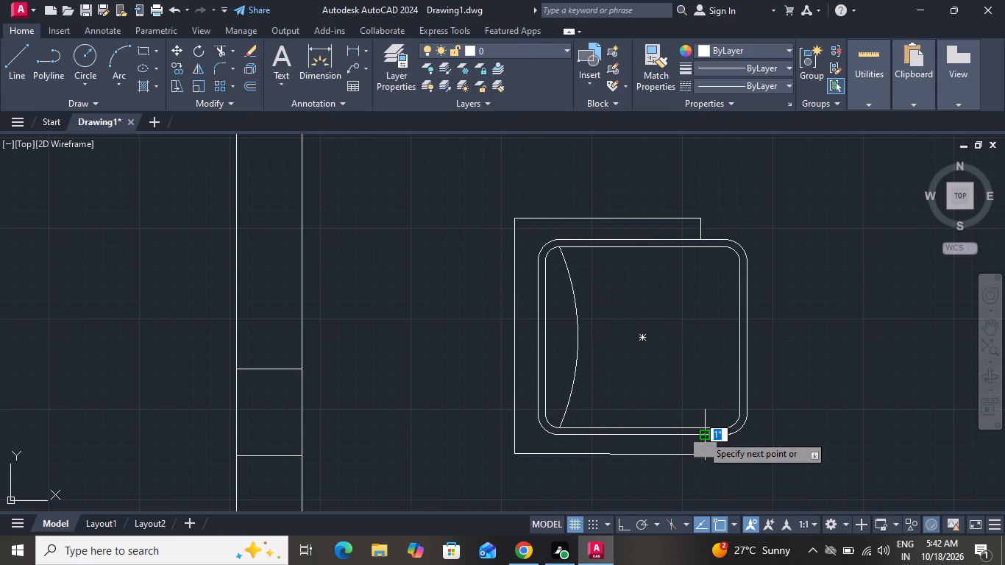
right_click(701, 435)
click(737, 276)
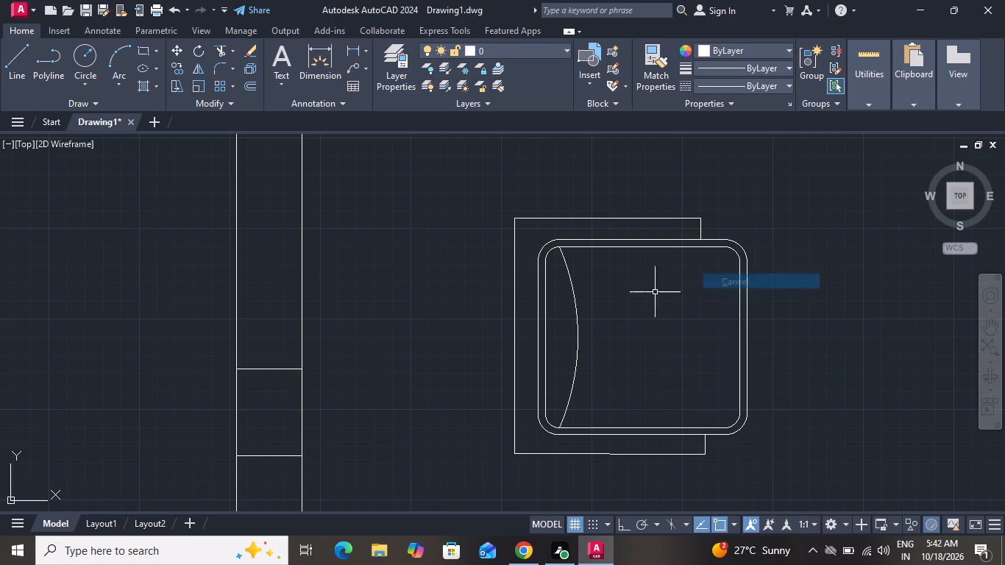
Copy the whole framed single seat to the right across the hall, nearly level with the original.
scroll(623, 310, down, 2)
click(714, 256)
click(567, 400)
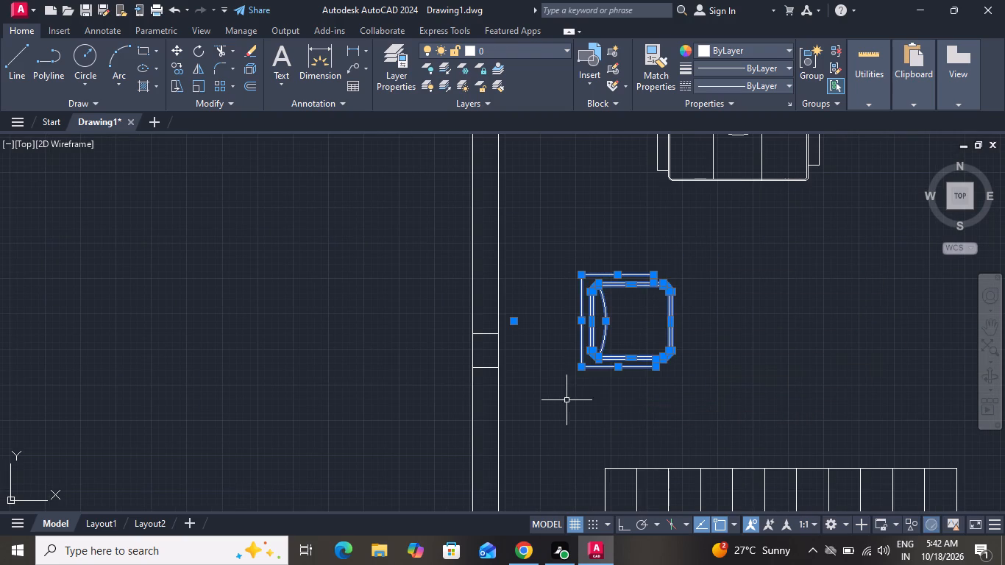
click(175, 63)
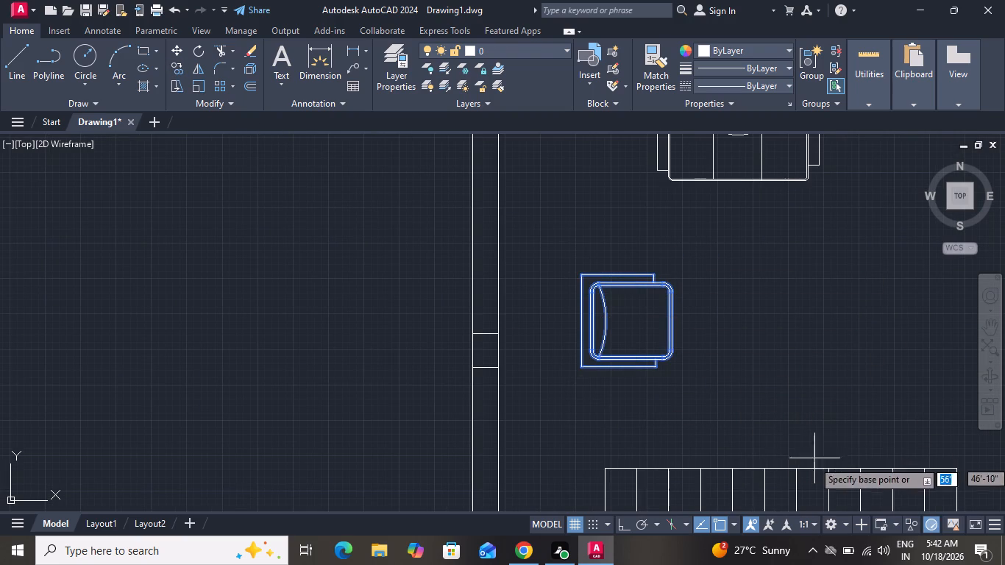
click(623, 329)
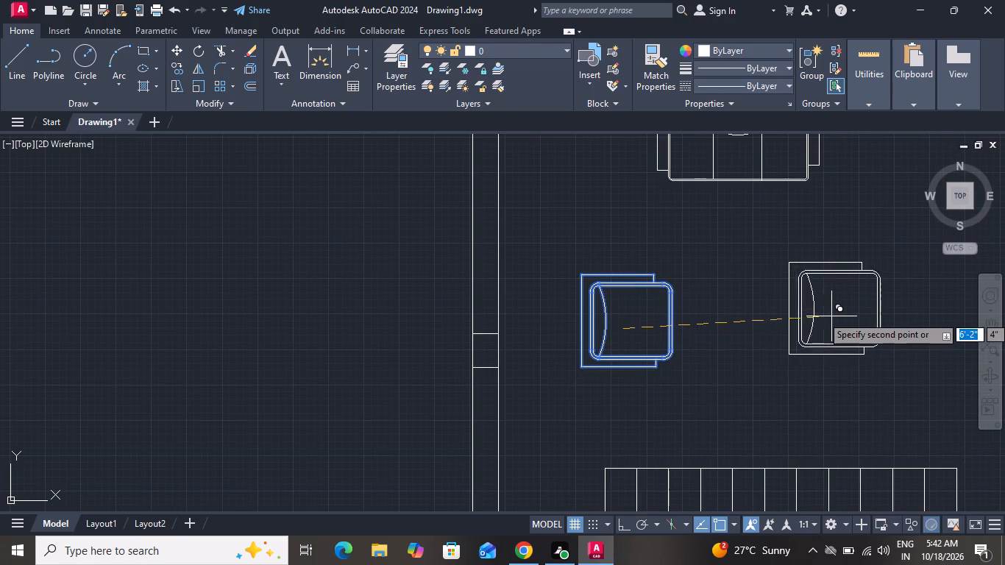
click(855, 314)
right_click(855, 314)
click(873, 338)
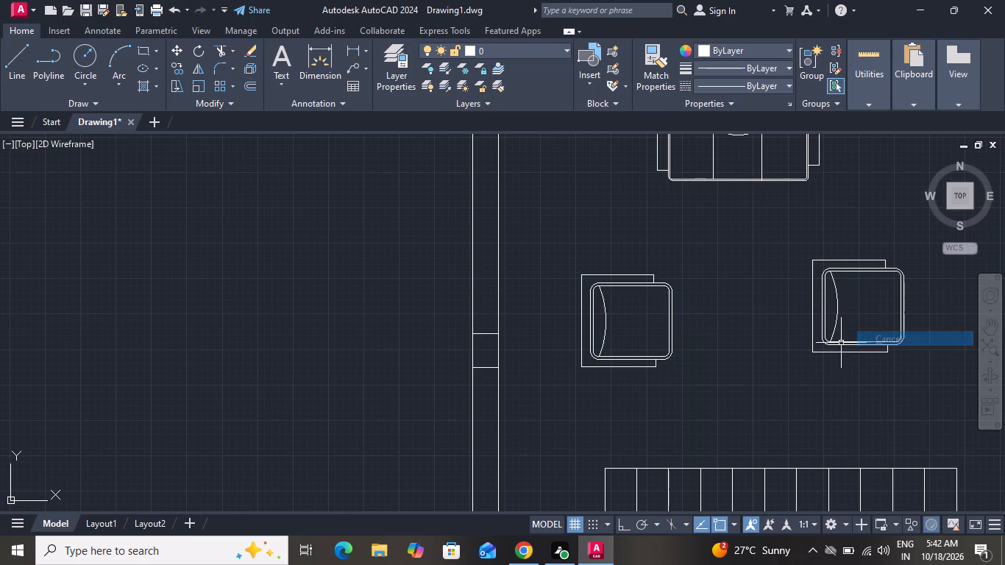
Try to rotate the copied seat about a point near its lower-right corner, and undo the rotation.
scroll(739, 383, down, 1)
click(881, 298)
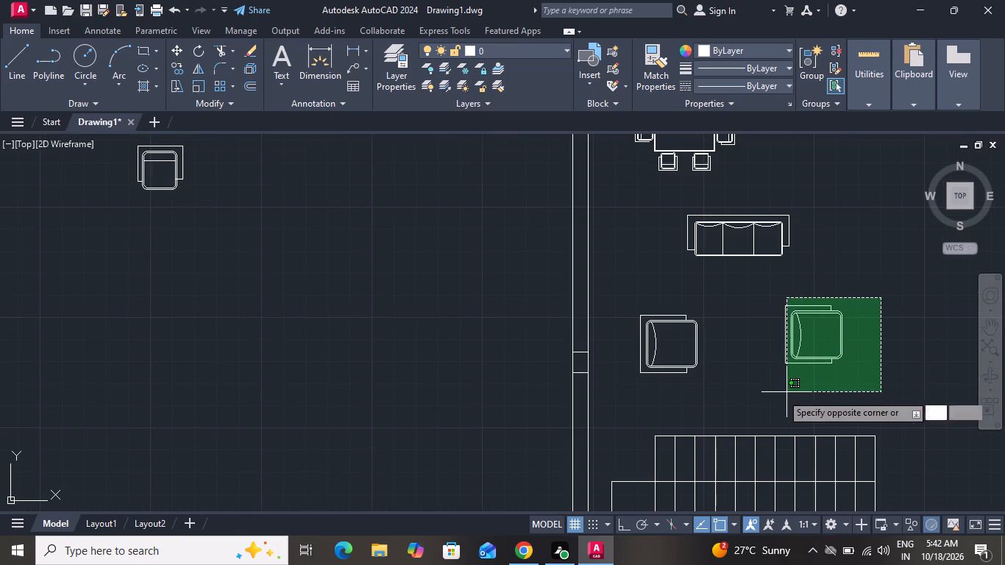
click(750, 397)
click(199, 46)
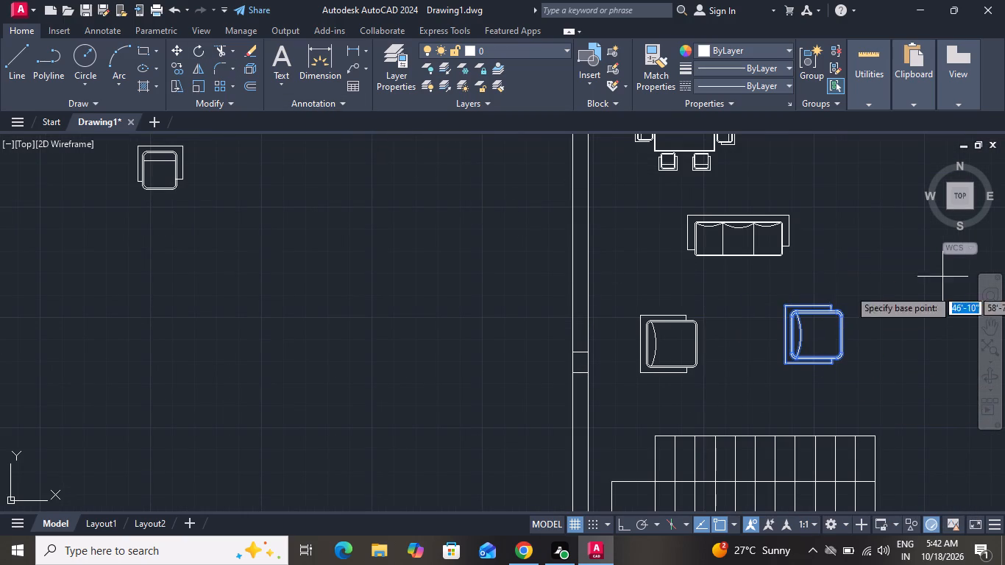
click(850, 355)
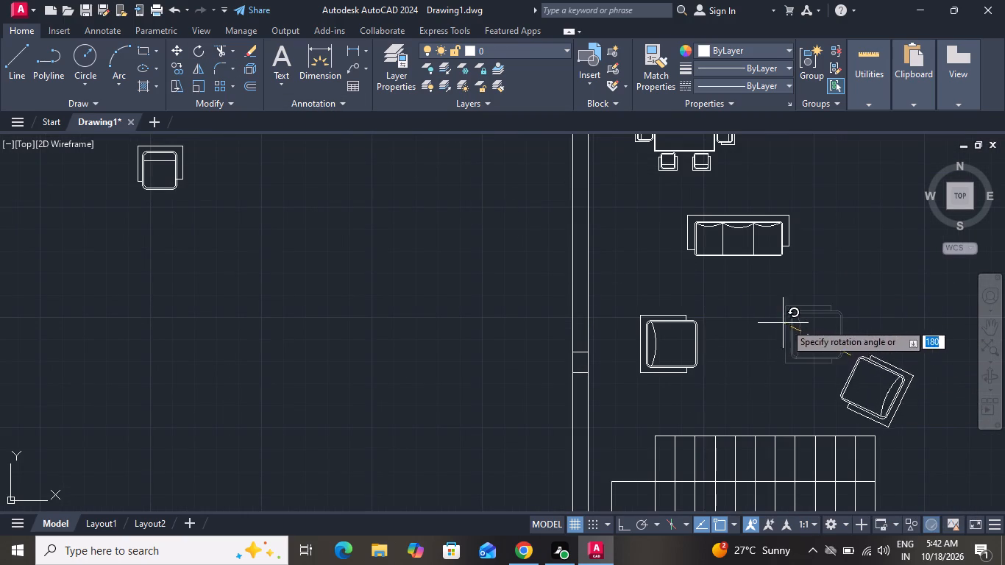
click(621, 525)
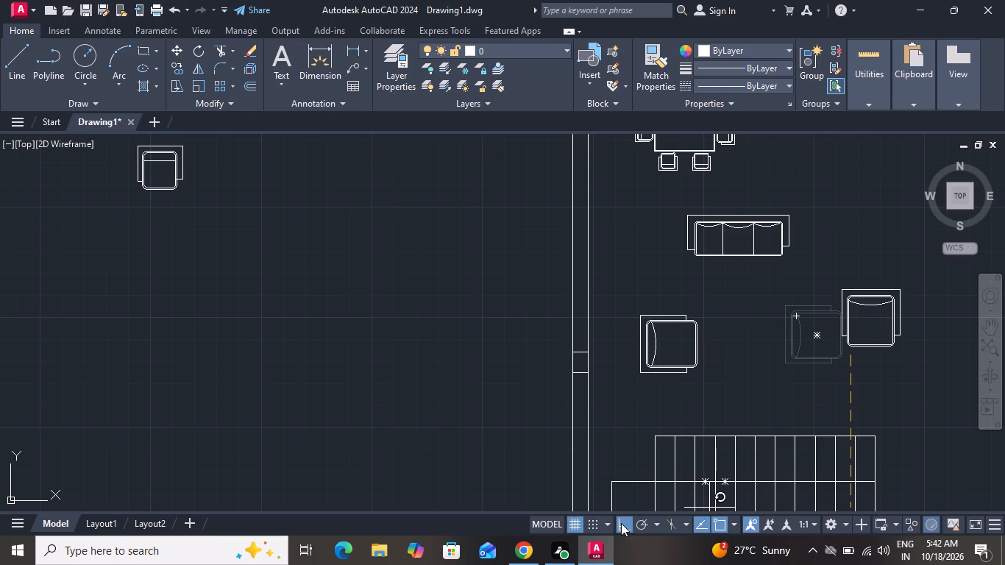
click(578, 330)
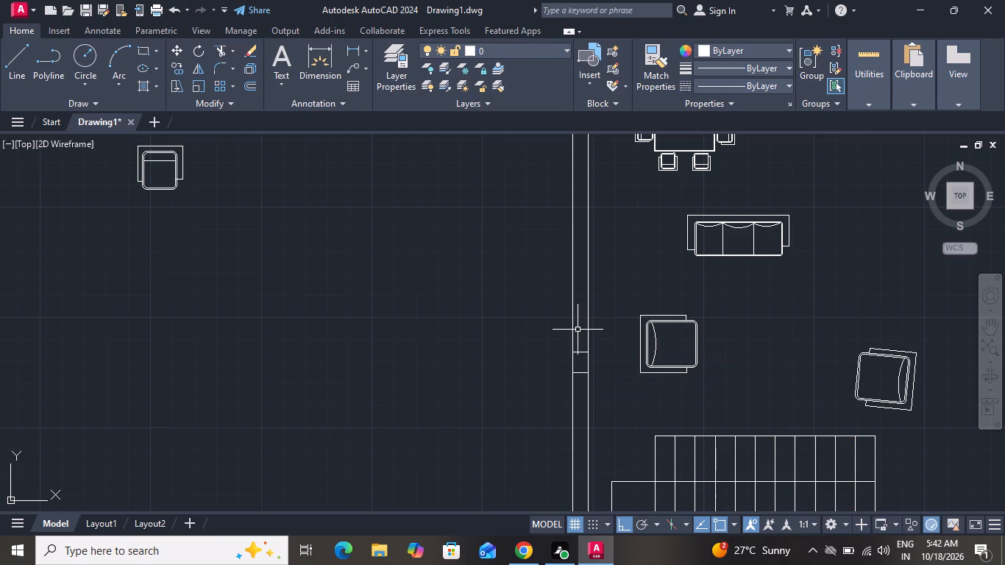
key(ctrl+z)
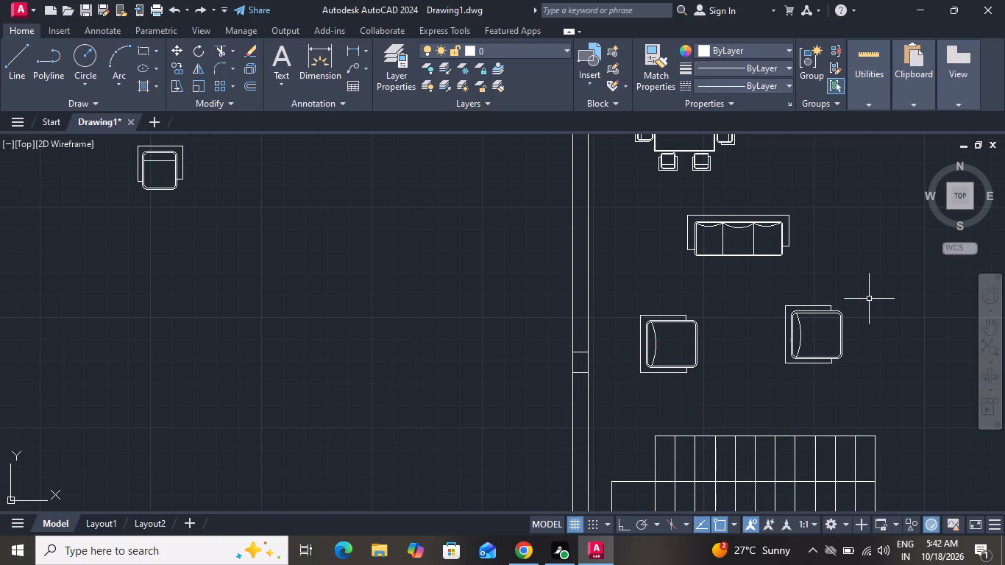
With Ortho on, rotate the copied seat 180° about its upper-right corner so it faces the original seat.
click(872, 299)
click(759, 387)
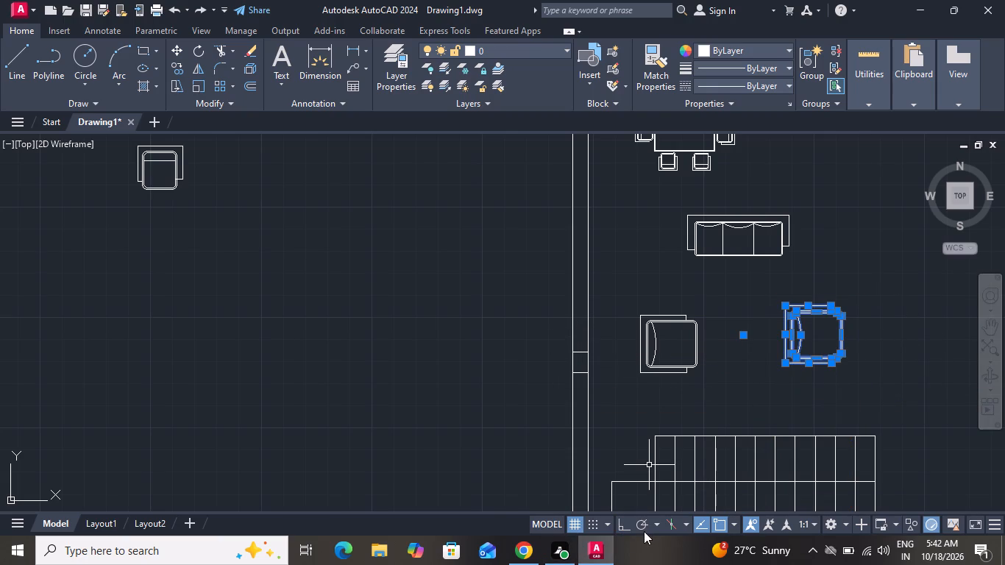
click(628, 527)
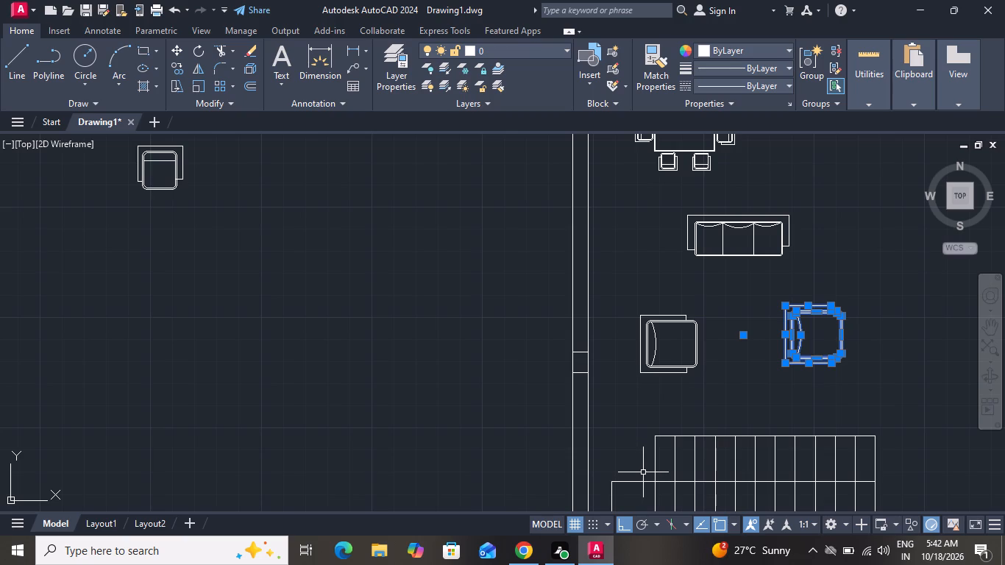
click(205, 56)
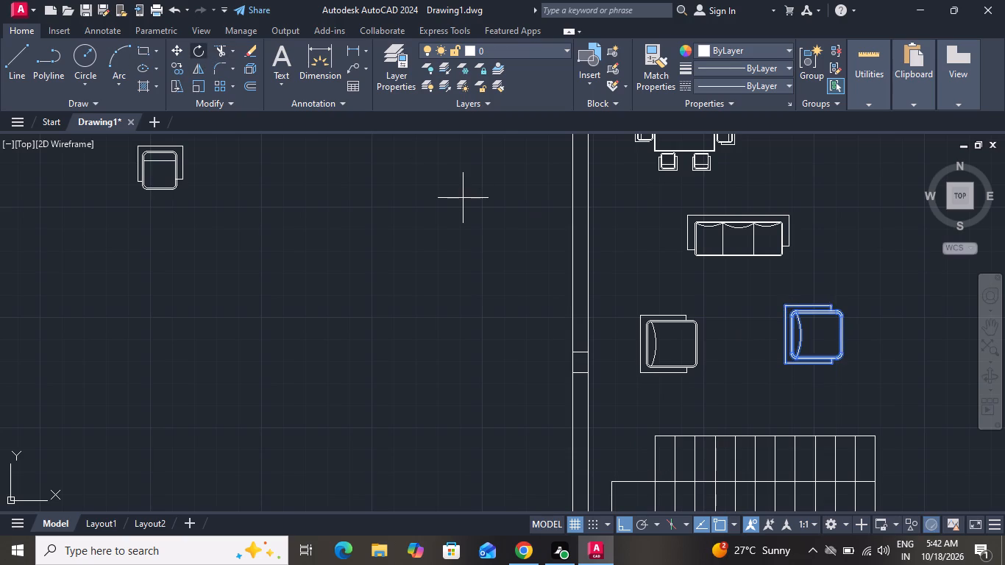
click(842, 305)
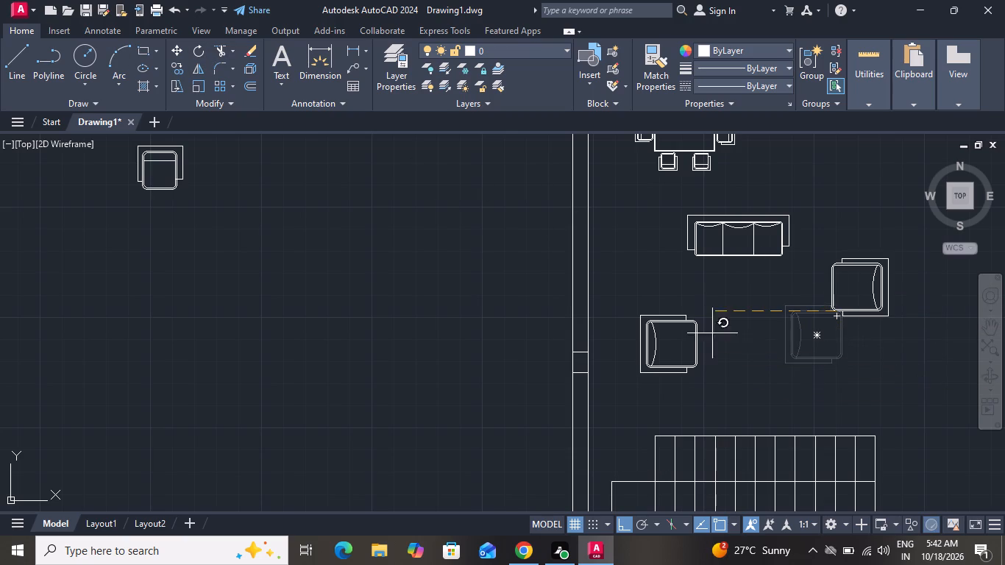
click(706, 305)
With Ortho off, move the rotated seat left and slightly down, just below and right of the three-seat sofa.
click(931, 249)
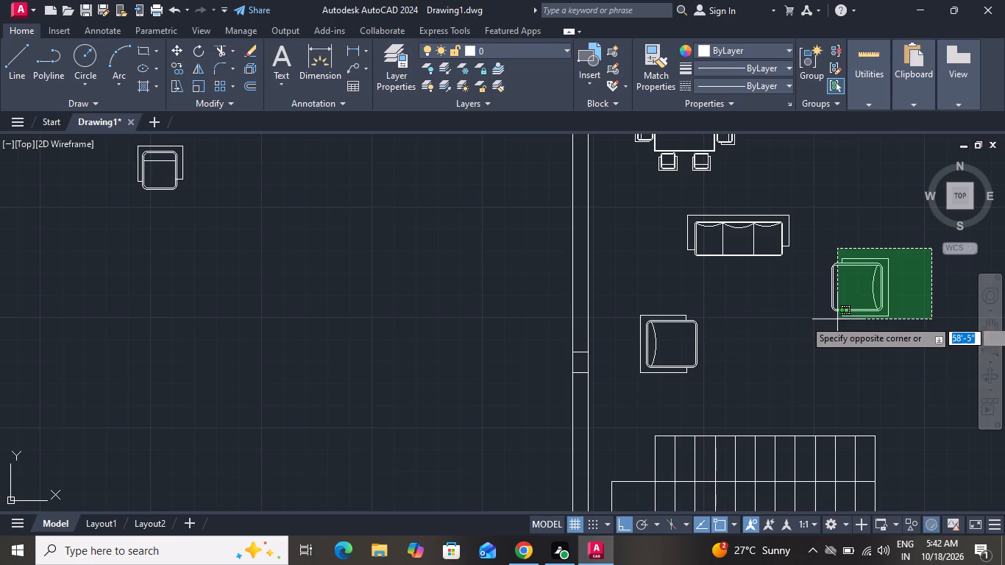
click(820, 329)
click(179, 51)
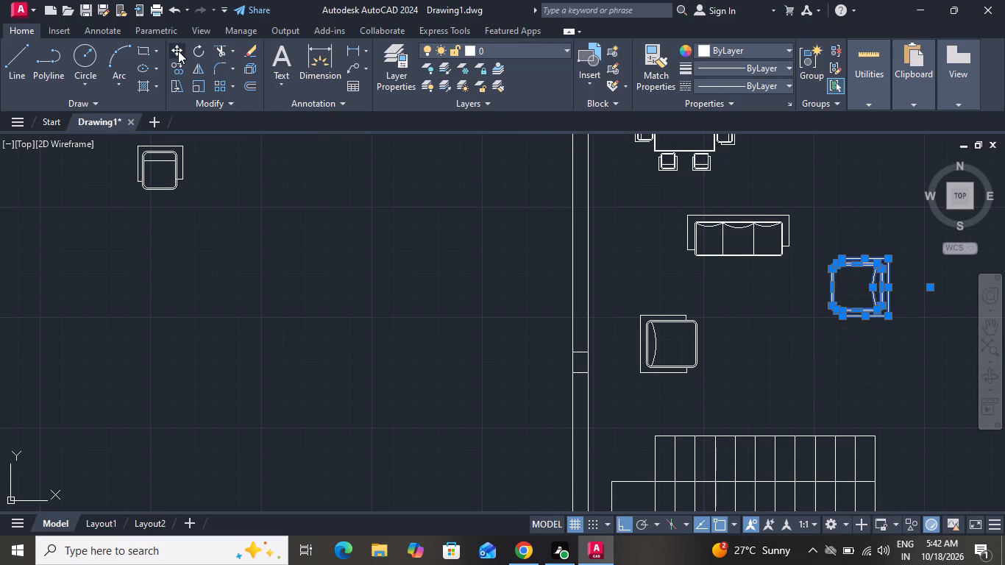
click(828, 287)
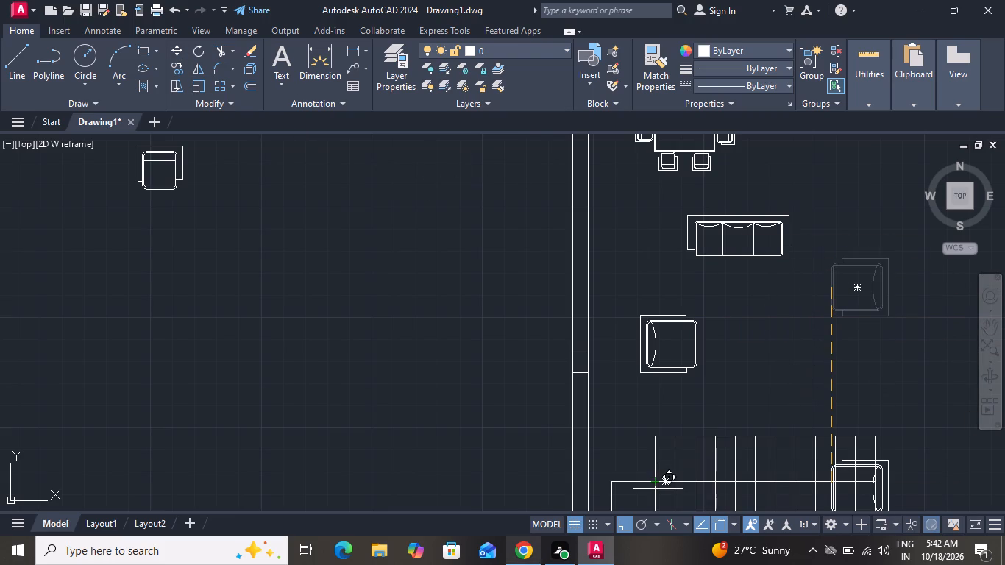
click(616, 528)
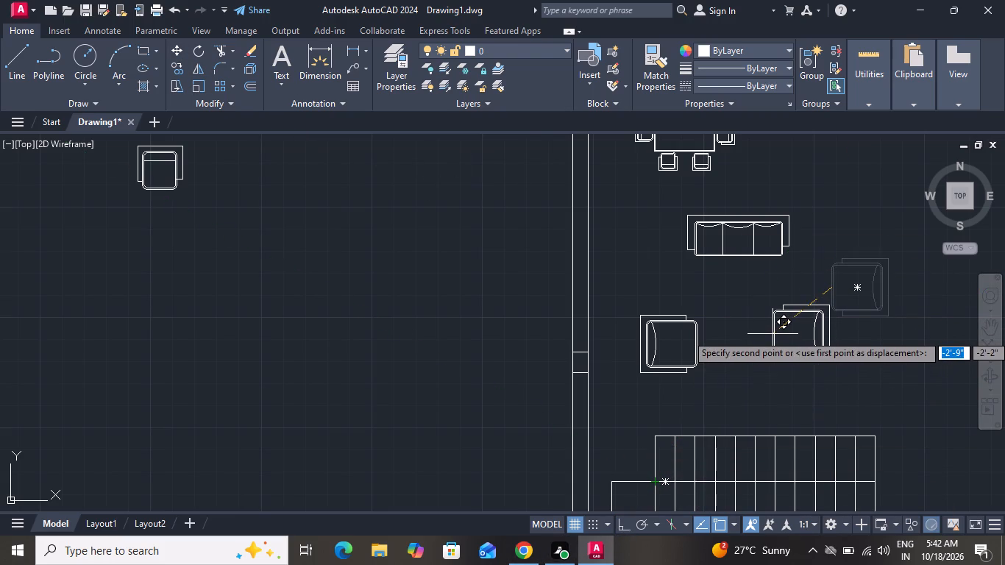
click(783, 305)
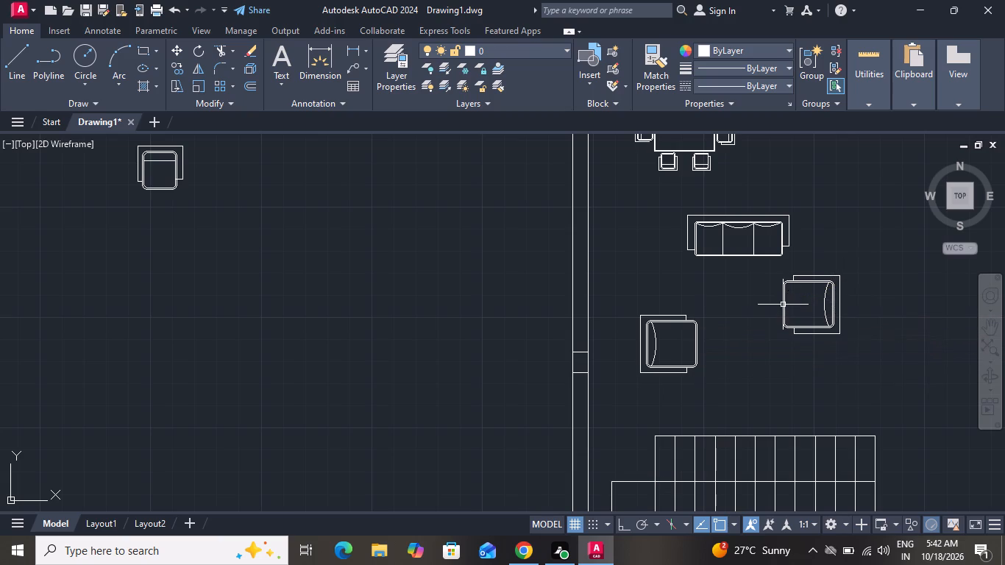
Move the framed single seat near the hall's left wall straight up about 1'-8", roughly level with the facing seat.
click(731, 317)
click(622, 394)
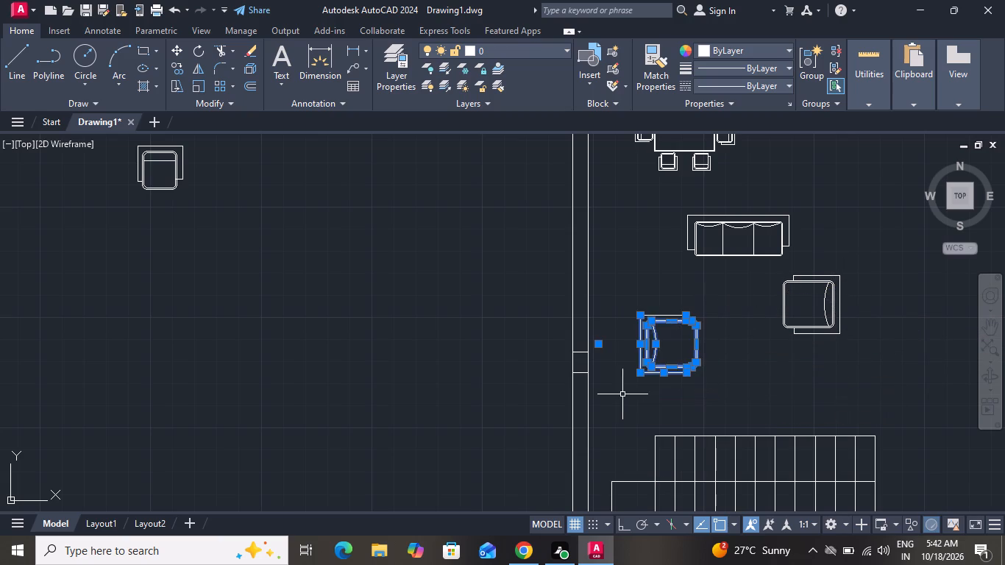
drag(661, 307, 661, 316)
click(655, 338)
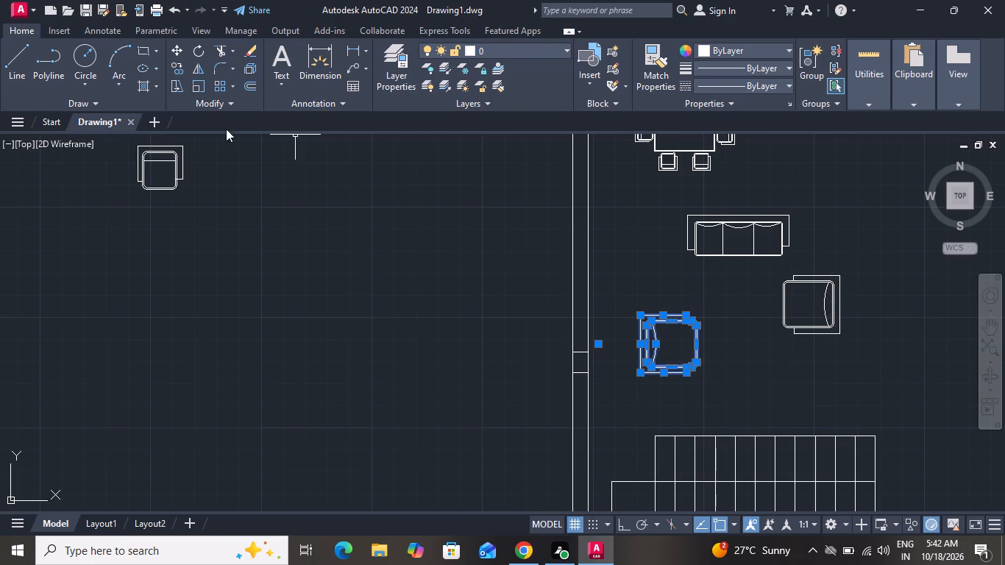
click(182, 56)
click(700, 343)
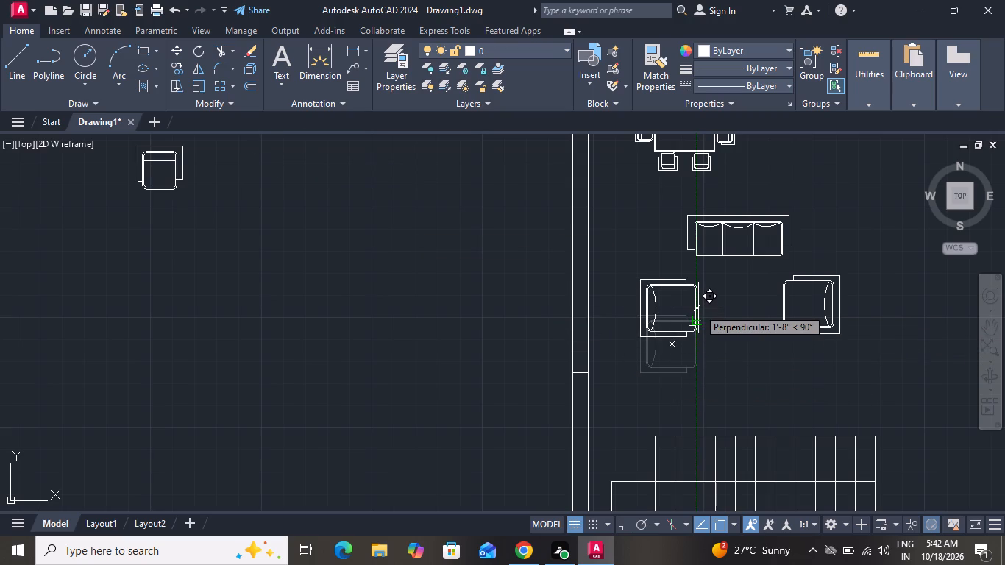
click(698, 308)
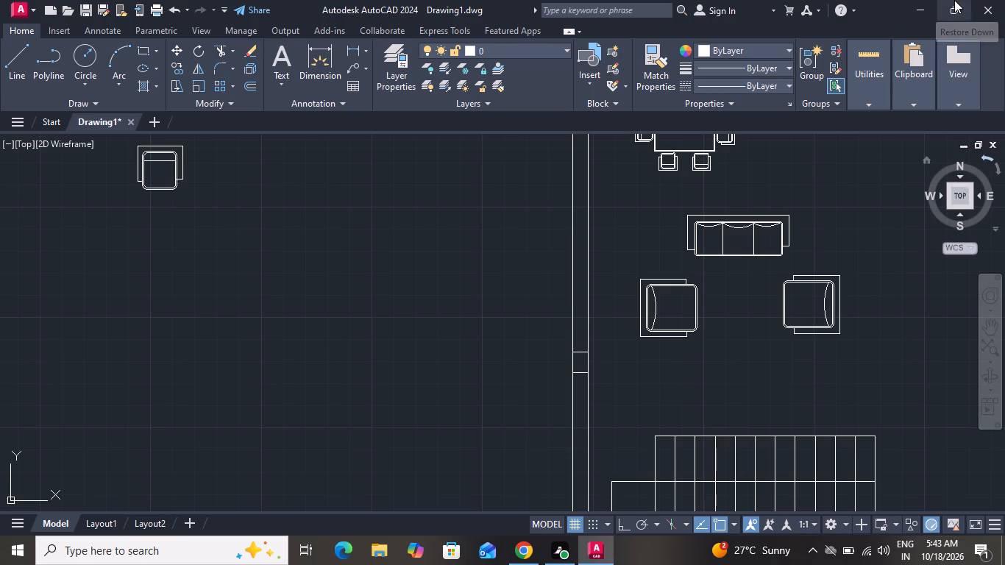
Draw a rounded-corner rectangle about 1'-10" by 1'-5" between the two single seats, below the three-seat sofa.
scroll(752, 300, down, 2)
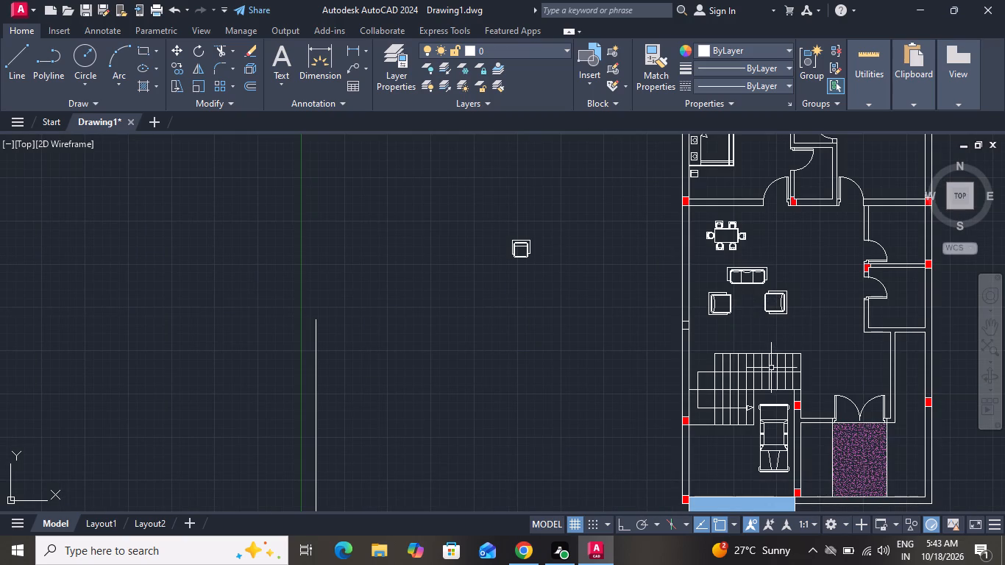
click(137, 50)
scroll(736, 299, down, 1)
scroll(736, 298, up, 1)
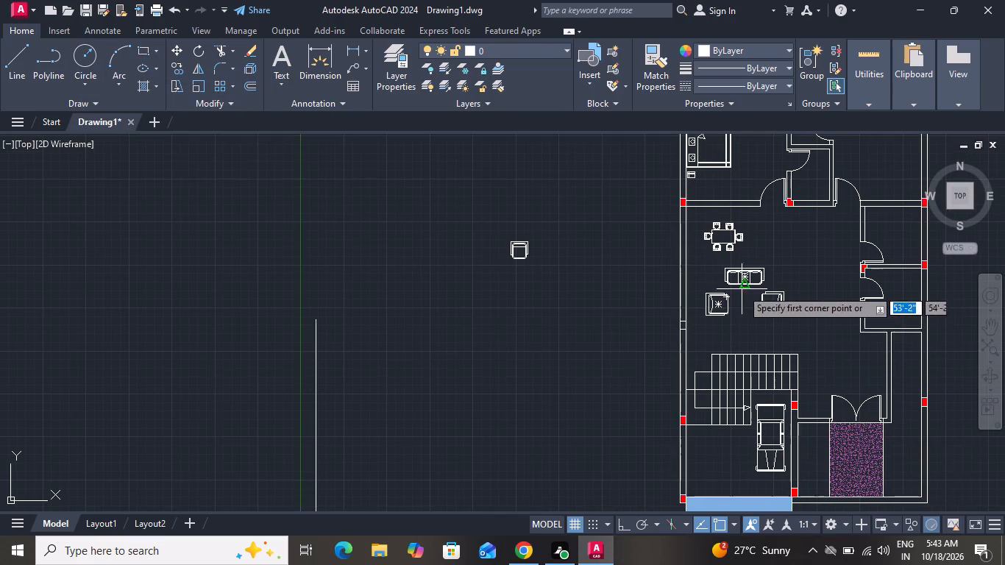
scroll(756, 296, up, 4)
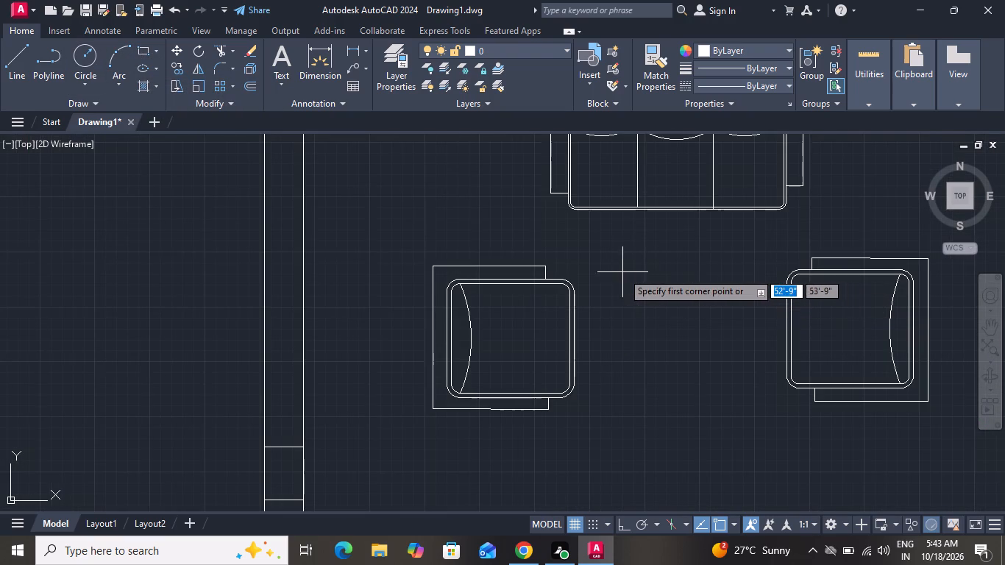
click(617, 271)
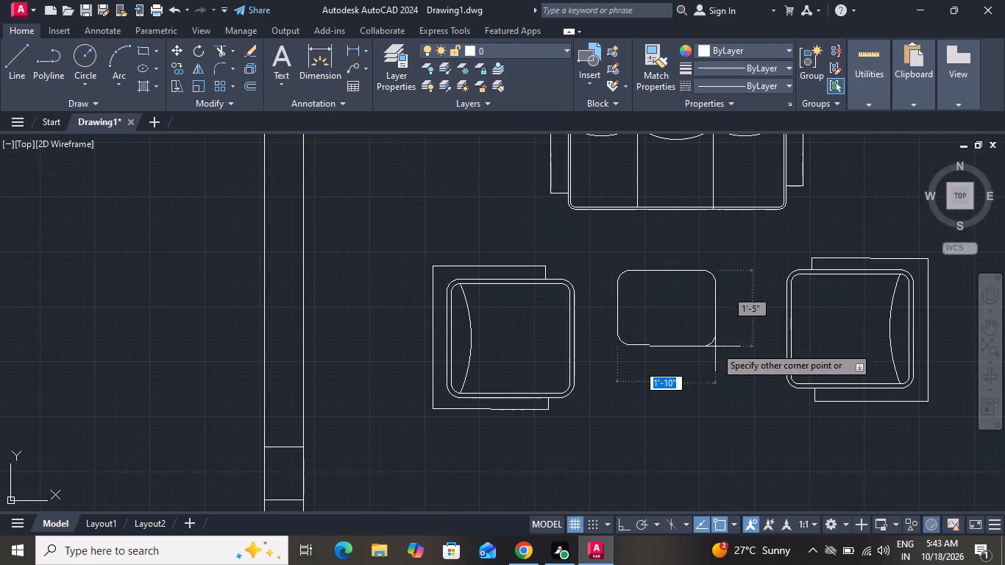
click(716, 348)
Offset the rounded table rectangle 1" inward.
text(o)
key(space)
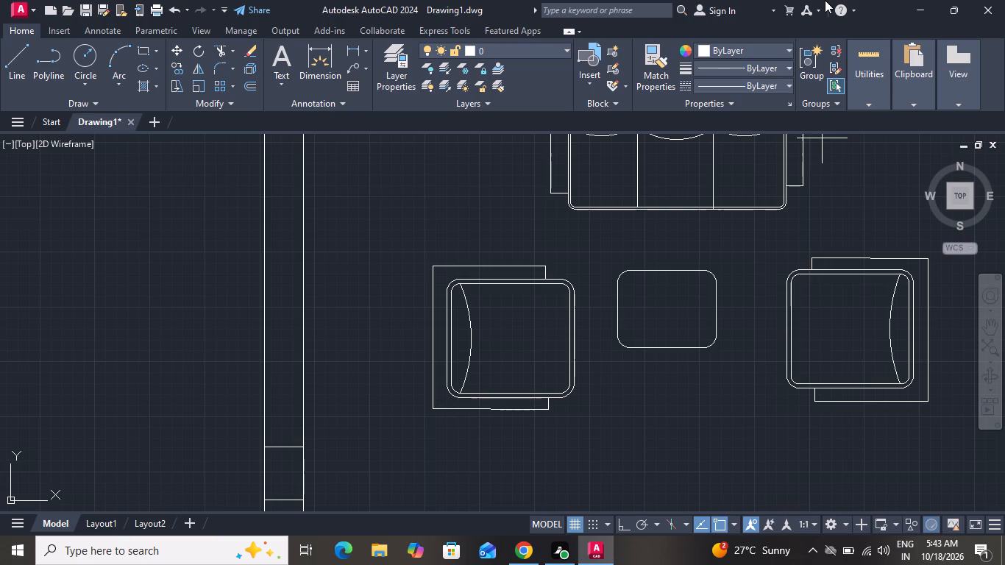
key(1)
key(shift+quotedbl)
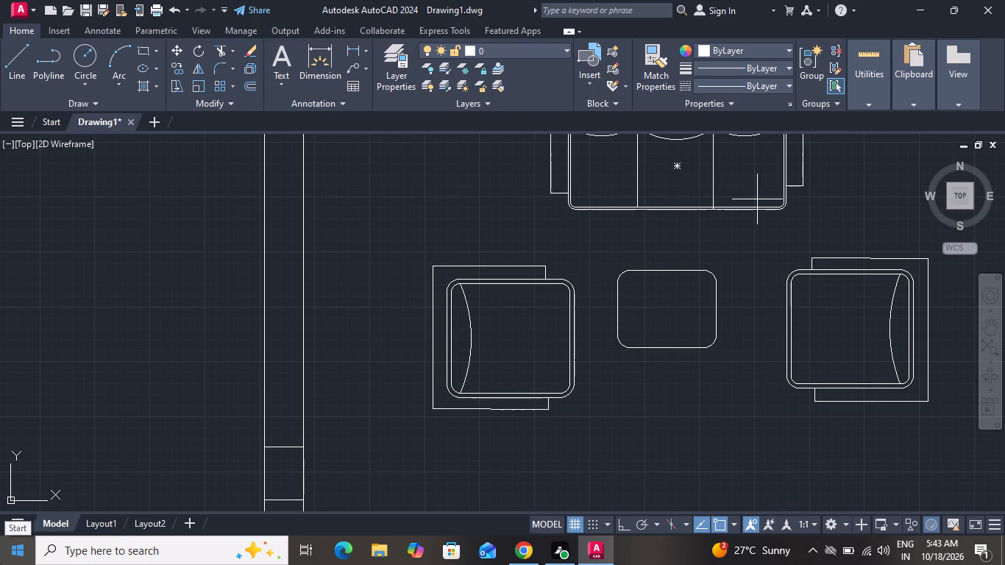
key(Return)
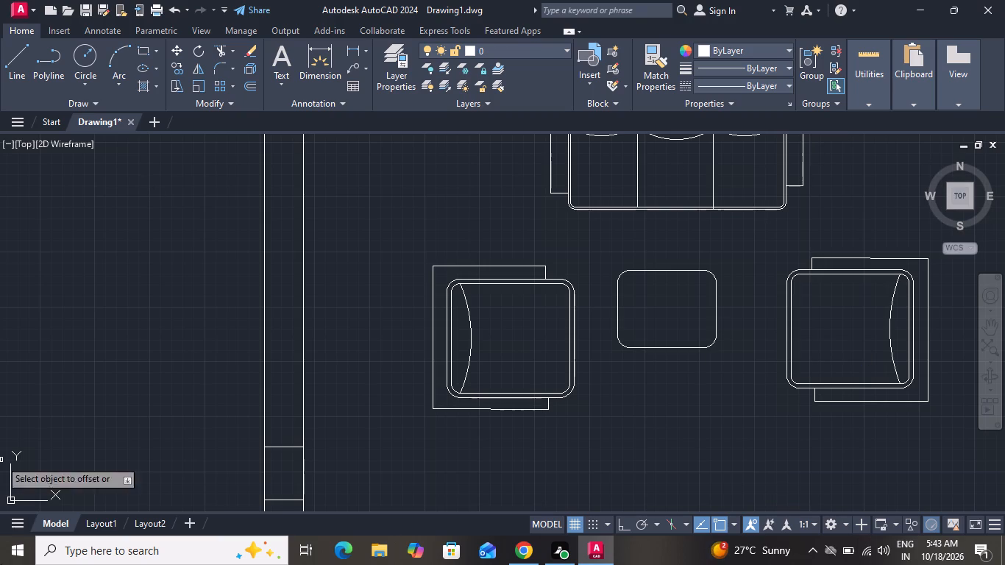
click(627, 346)
click(628, 327)
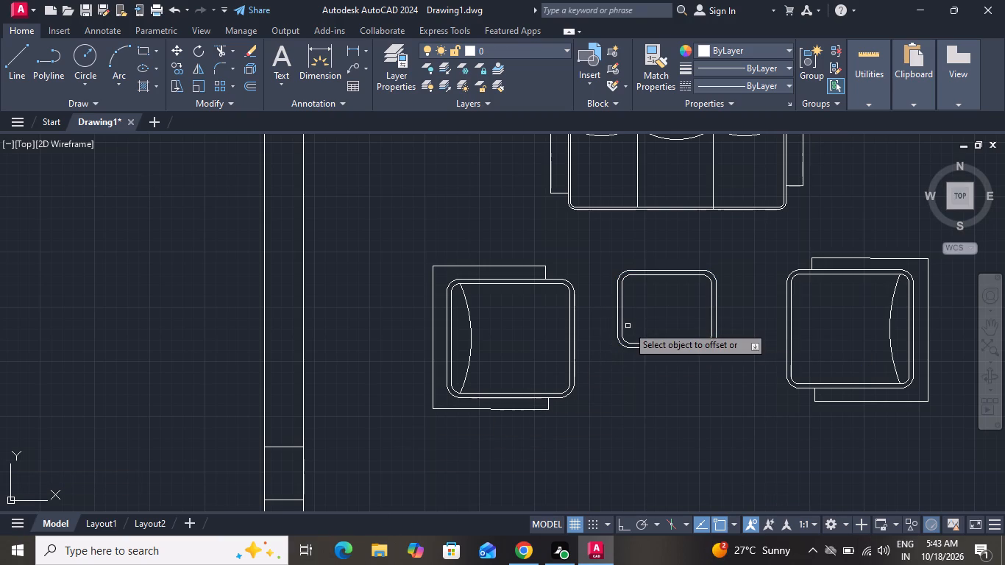
right_click(628, 326)
click(643, 348)
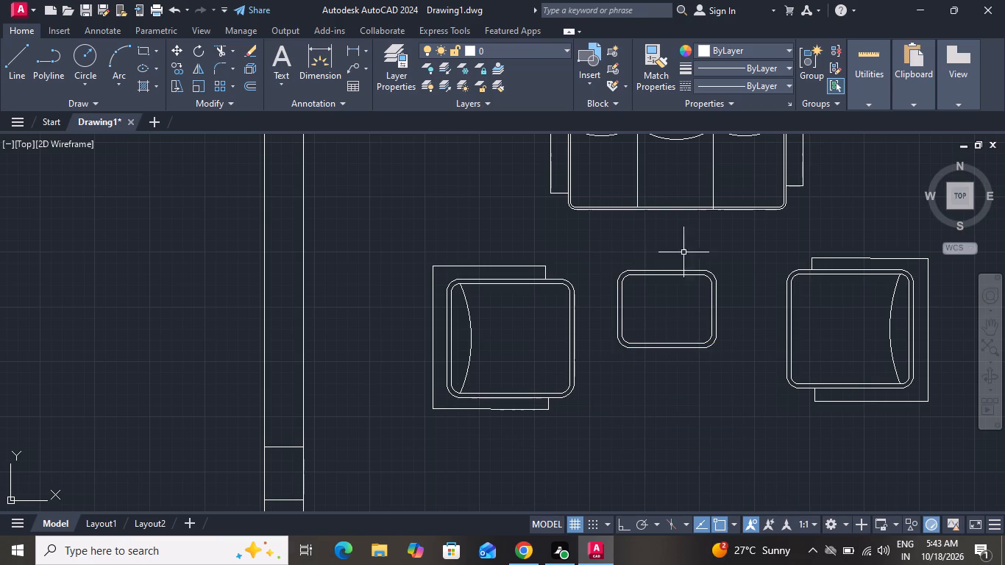
Move both table outlines about 2" right and 3" down, between the two facing seats.
click(735, 265)
click(664, 361)
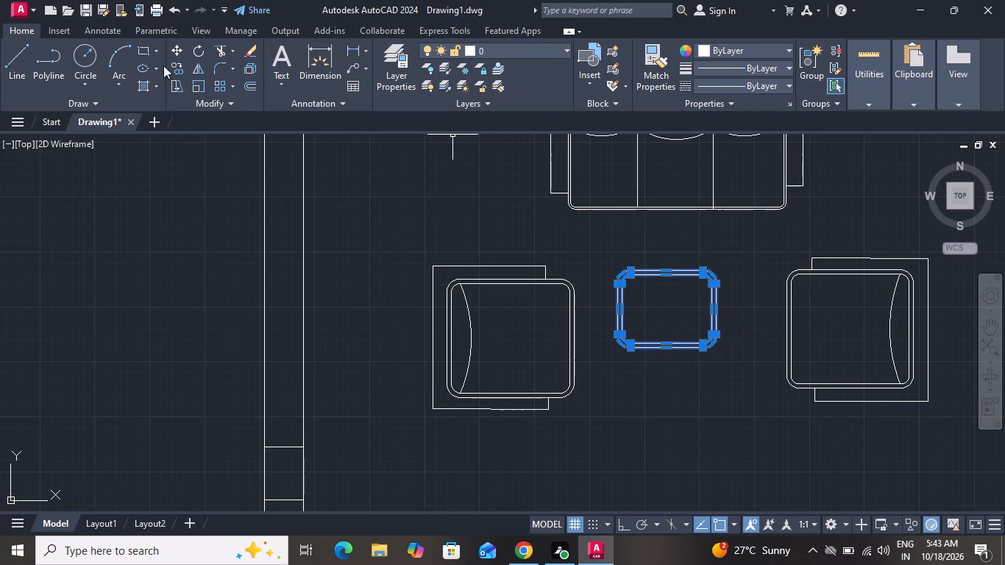
drag(178, 50, 187, 57)
click(672, 308)
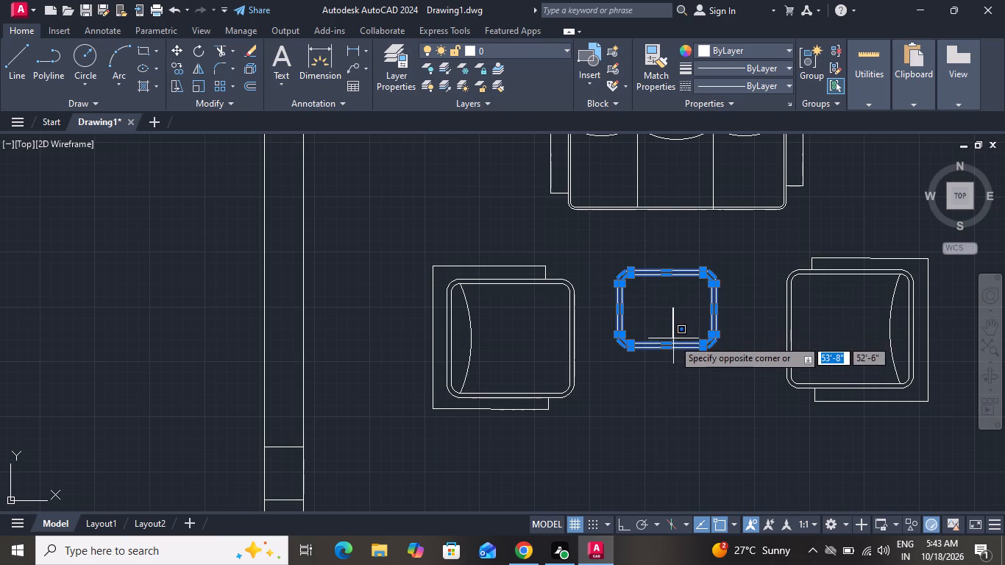
click(673, 319)
click(172, 51)
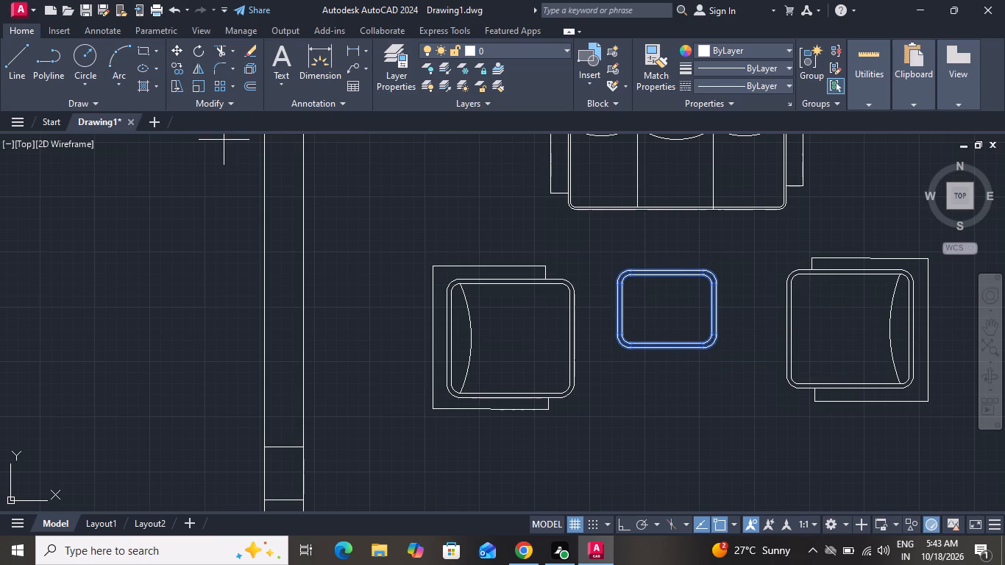
click(667, 306)
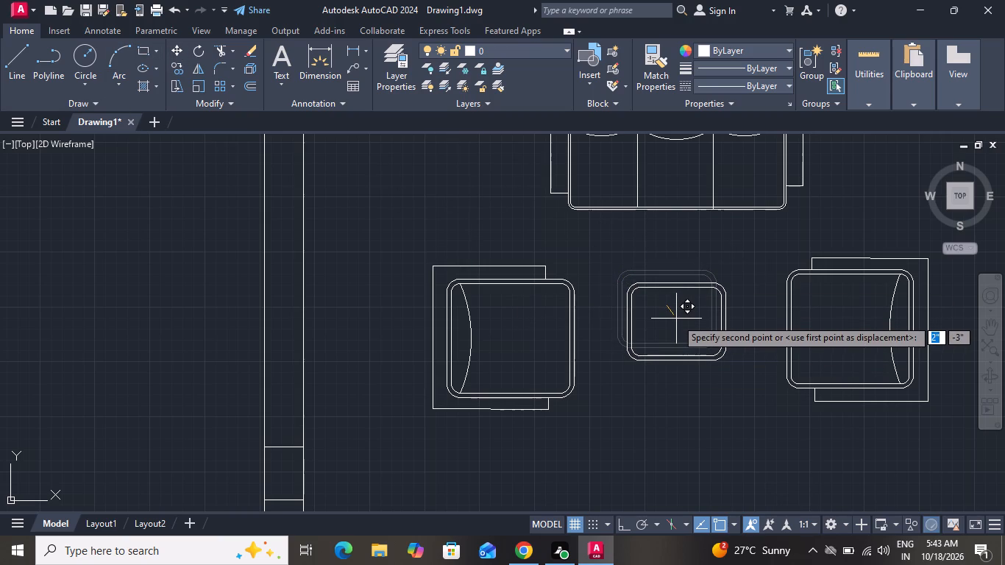
click(676, 319)
scroll(666, 325, down, 3)
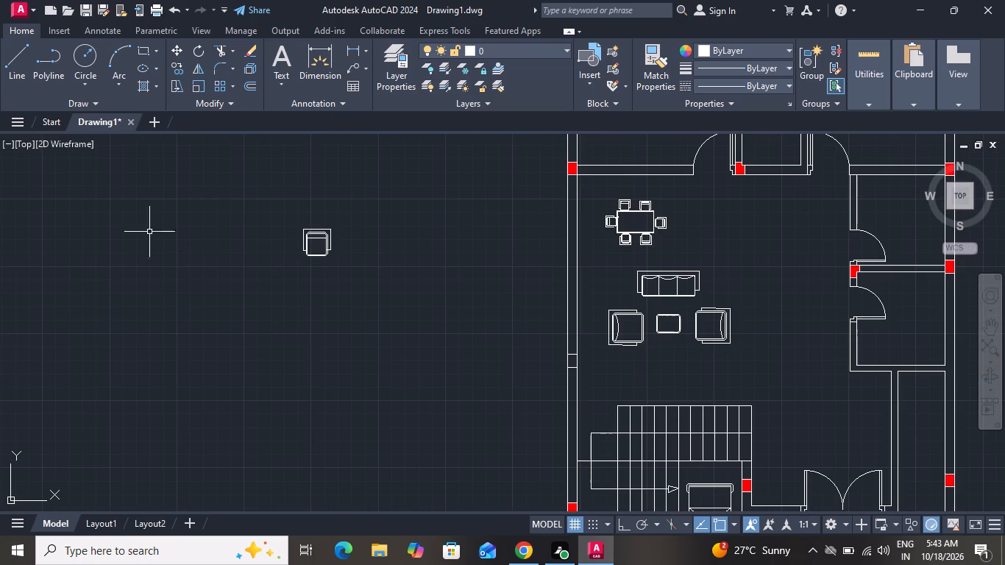
With Ortho on, draw an L-shaped line in the small room from just above the door arc, about 5'-2" right, ending down at the bottom wall.
click(11, 59)
scroll(377, 227, down, 2)
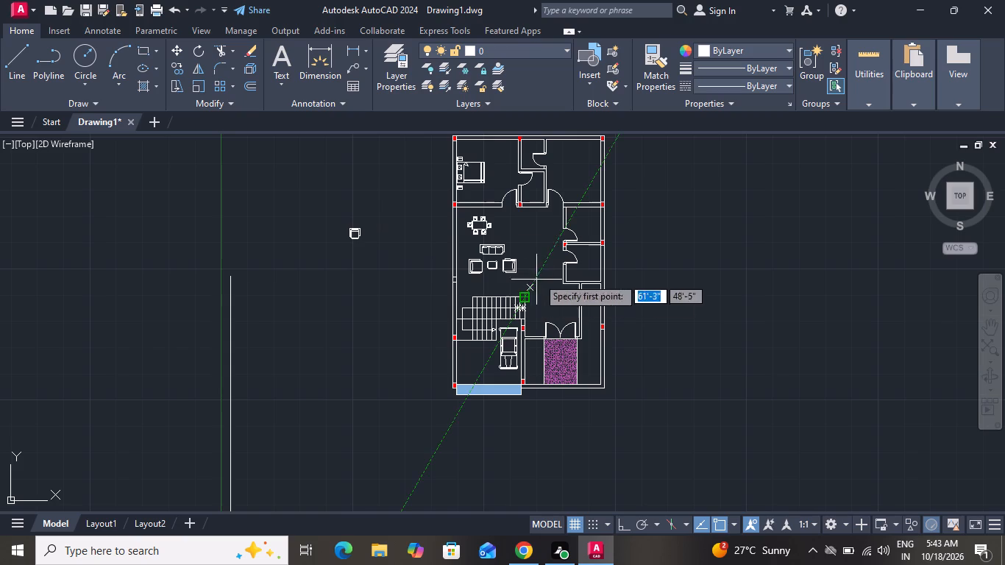
scroll(572, 257, up, 3)
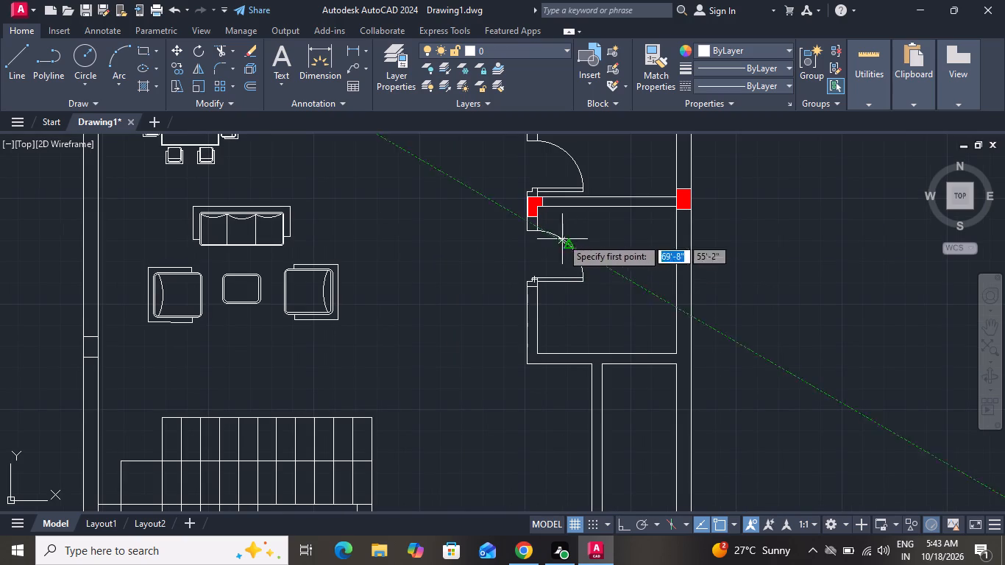
scroll(557, 236, up, 3)
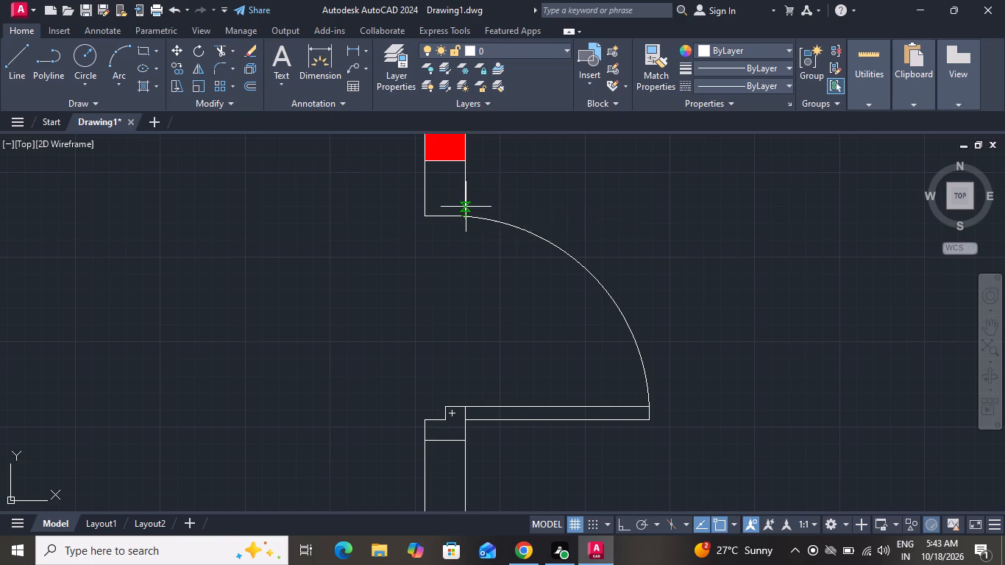
click(466, 207)
scroll(611, 215, down, 2)
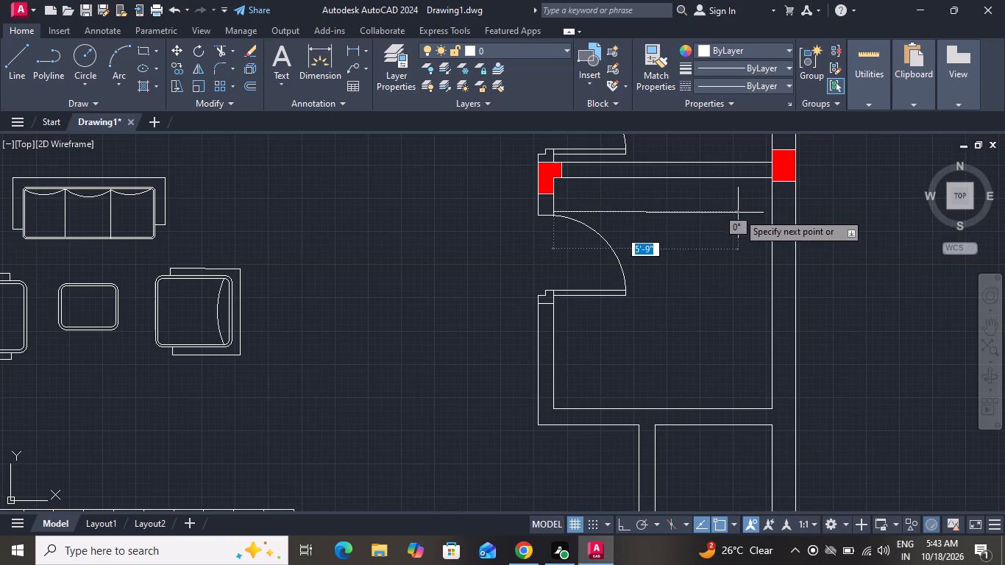
click(619, 523)
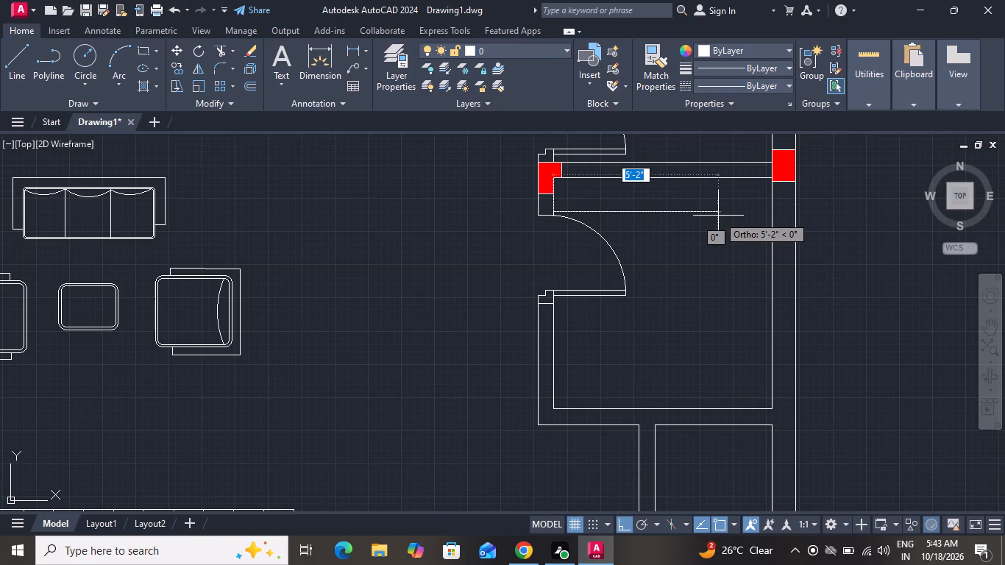
click(718, 216)
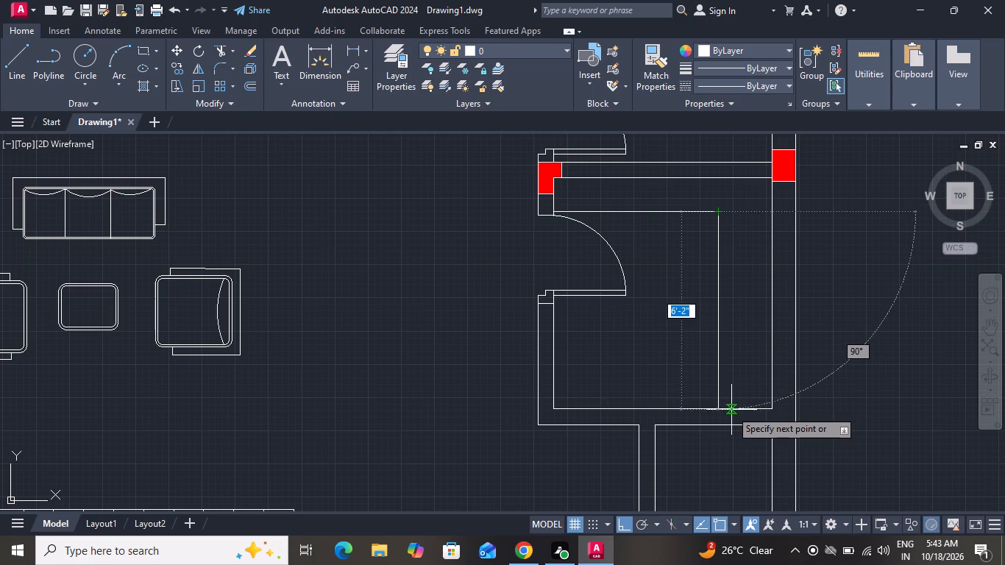
click(714, 406)
right_click(716, 406)
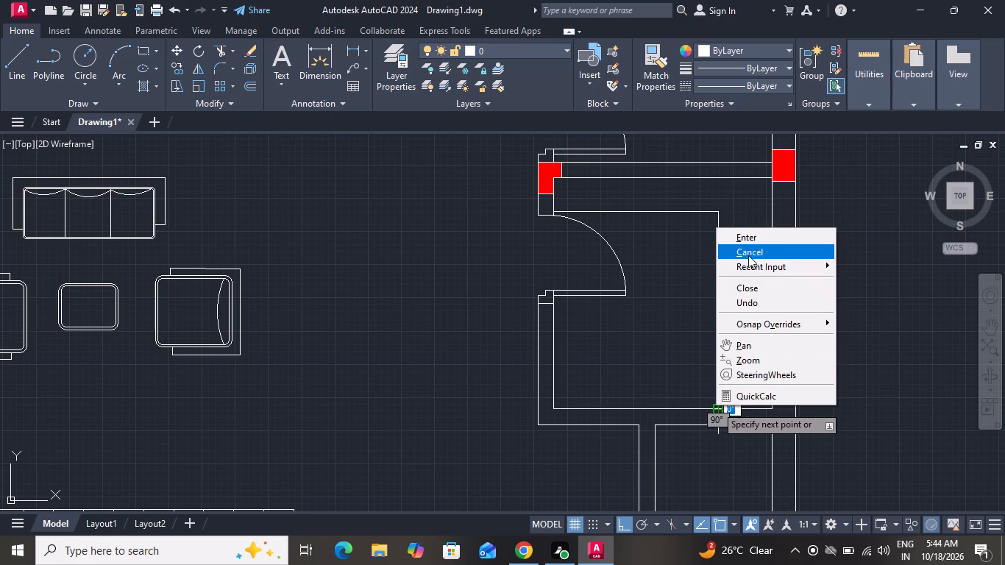
click(748, 246)
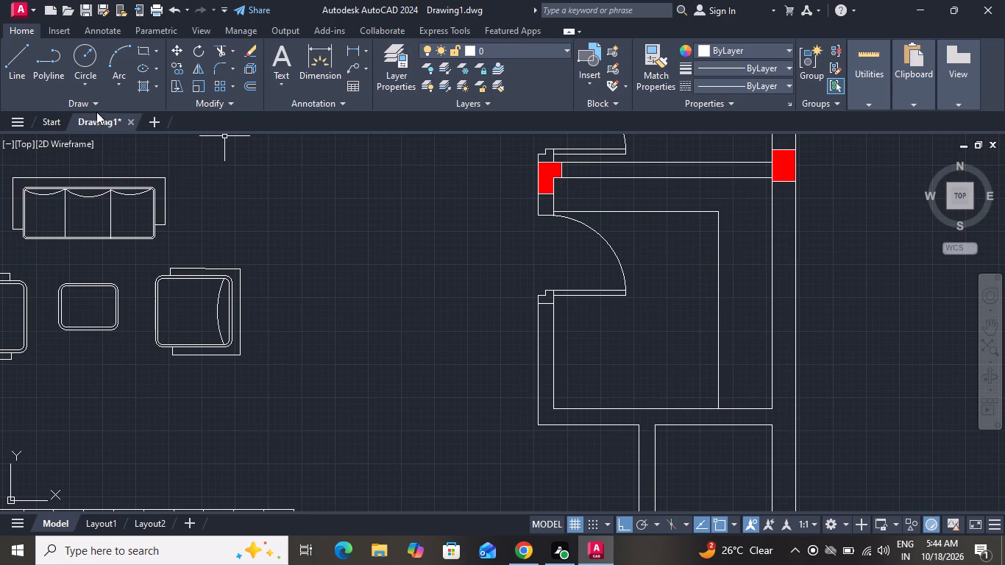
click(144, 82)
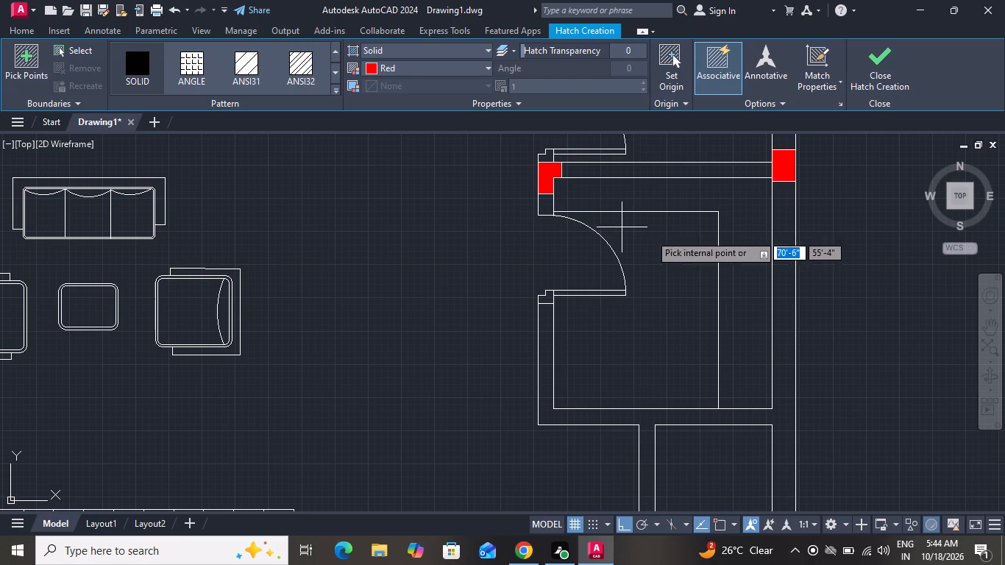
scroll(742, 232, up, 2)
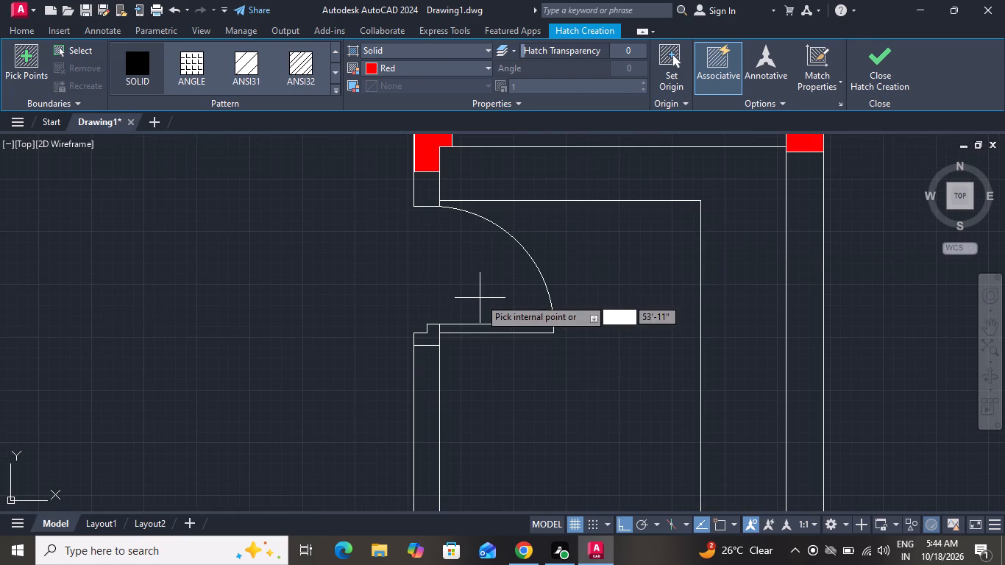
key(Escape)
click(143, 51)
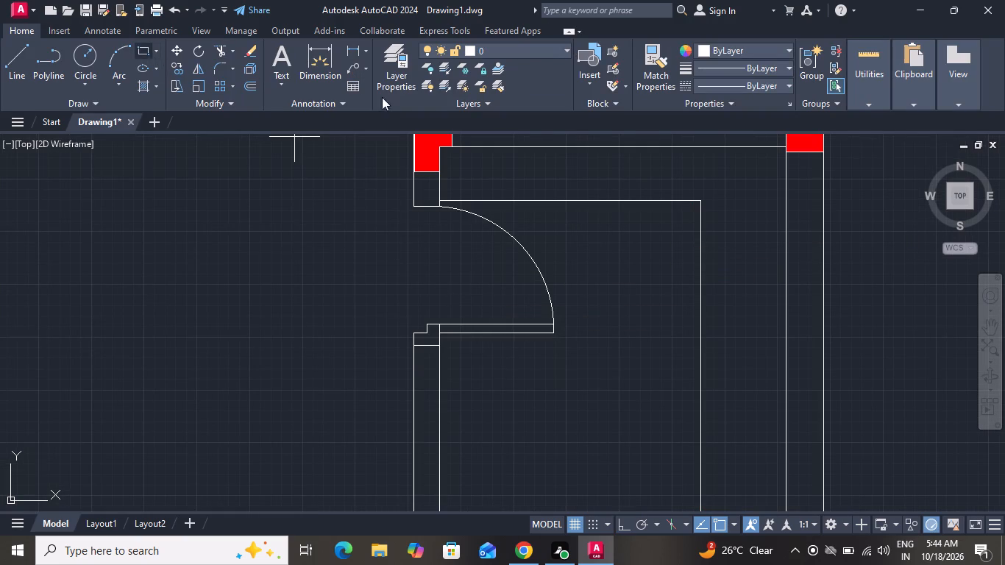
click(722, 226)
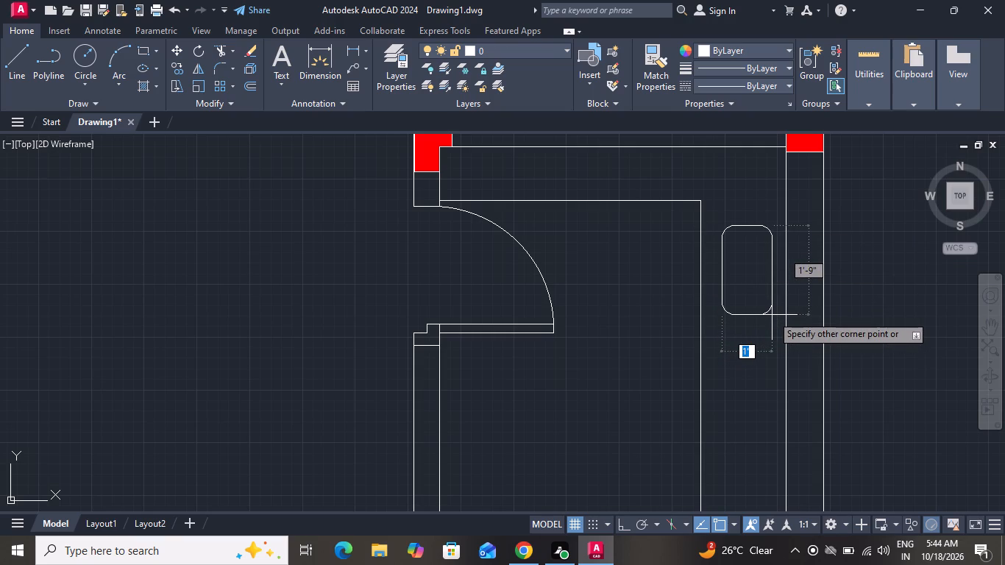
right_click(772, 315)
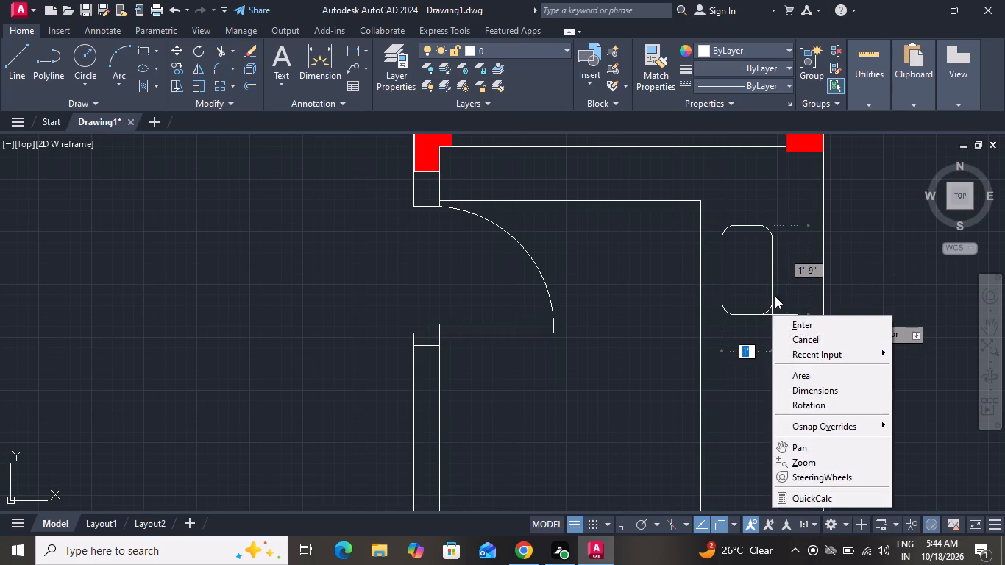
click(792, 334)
Draw a small, narrow upright rectangle in the hall outside the small room's door, setting the fillet radius by two picked points.
text(rec)
key(space)
text(f o)
key(space)
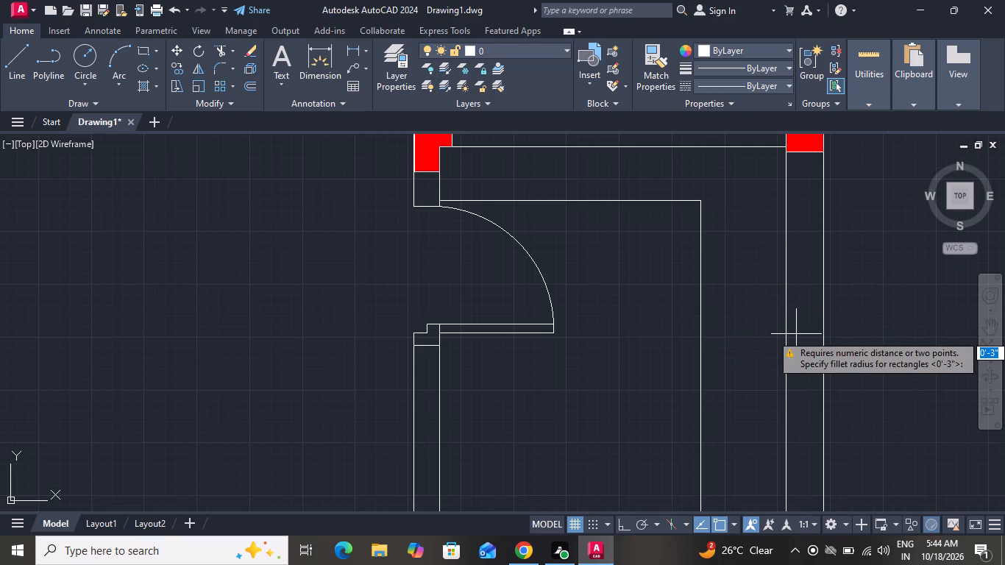
click(330, 257)
click(277, 328)
click(283, 299)
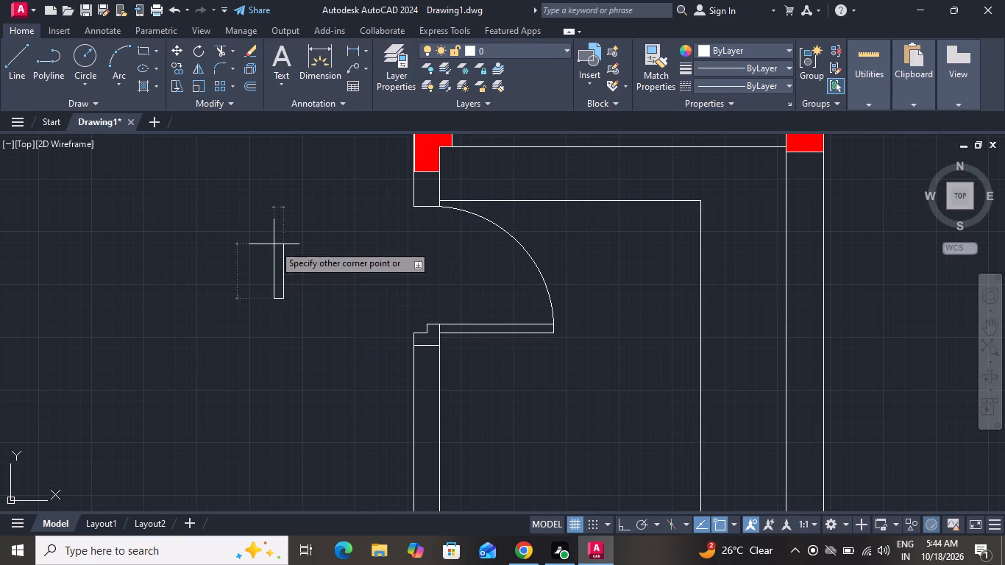
click(274, 244)
Draw an upright rectangle about 11" wide and 1'-4" high between the small room's L-shaped line and the opposite wall.
click(136, 49)
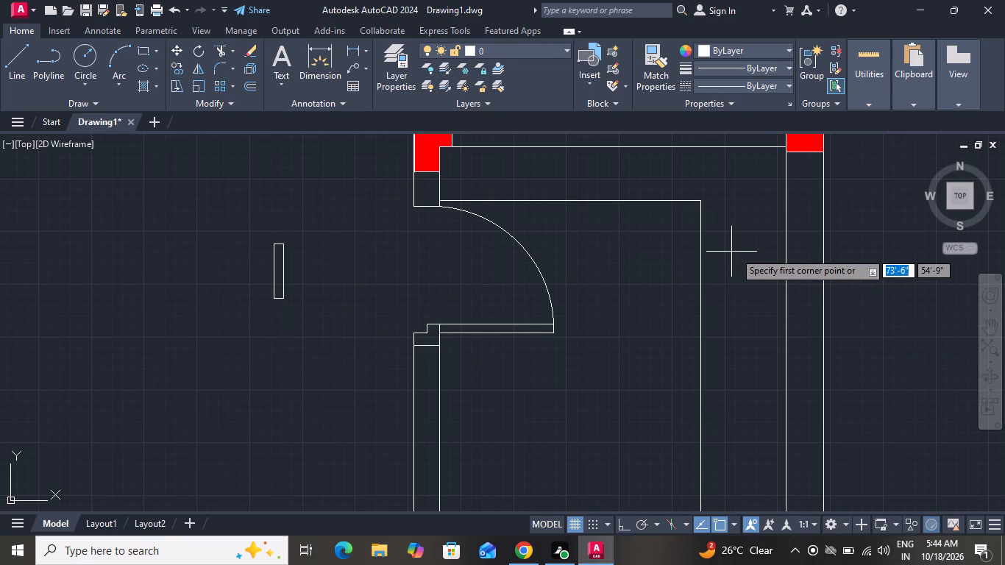
click(717, 232)
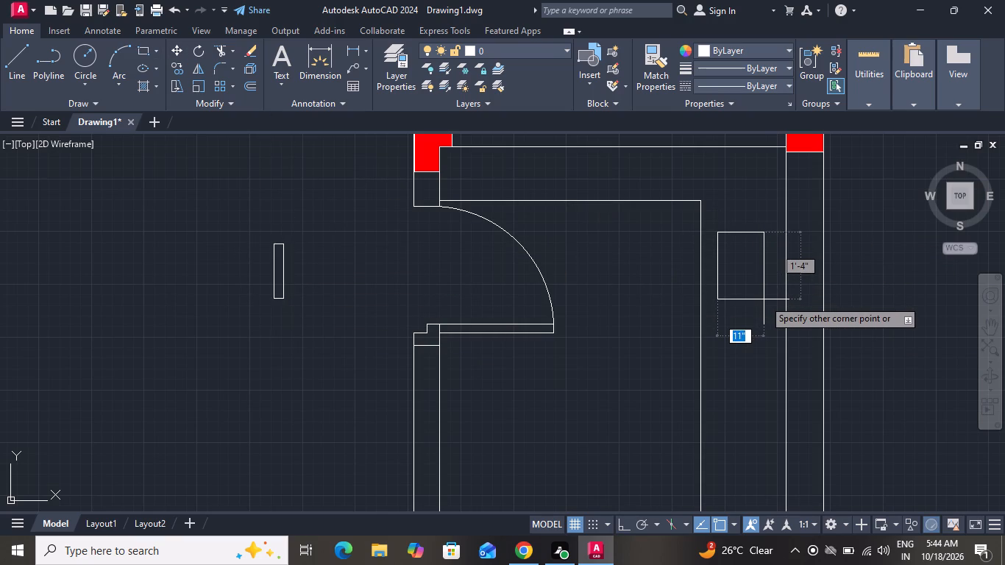
click(765, 305)
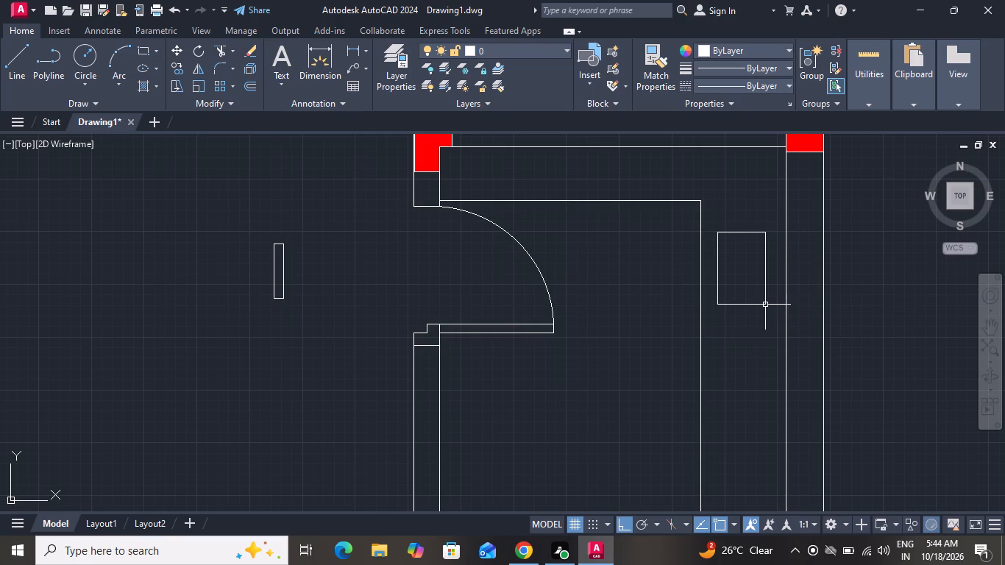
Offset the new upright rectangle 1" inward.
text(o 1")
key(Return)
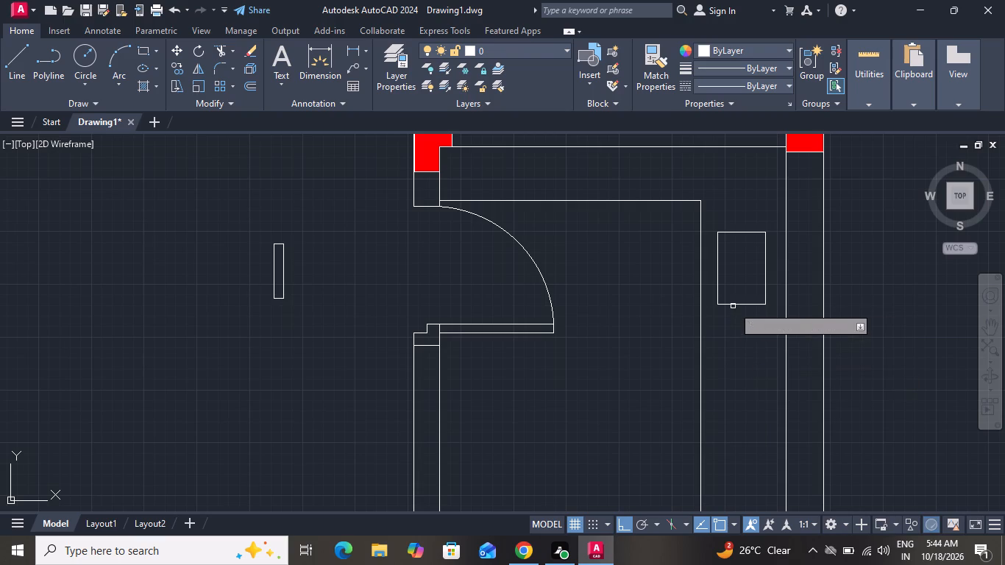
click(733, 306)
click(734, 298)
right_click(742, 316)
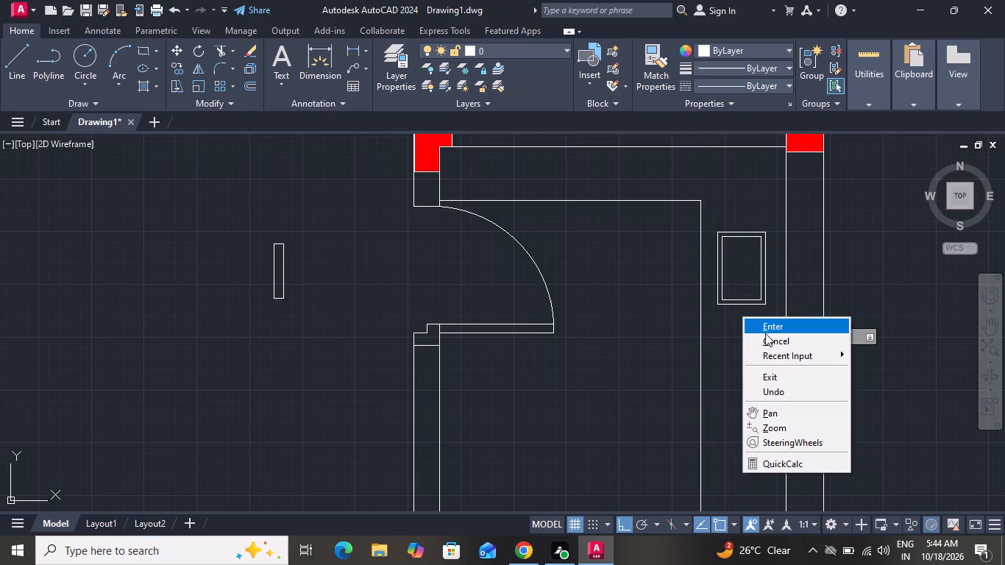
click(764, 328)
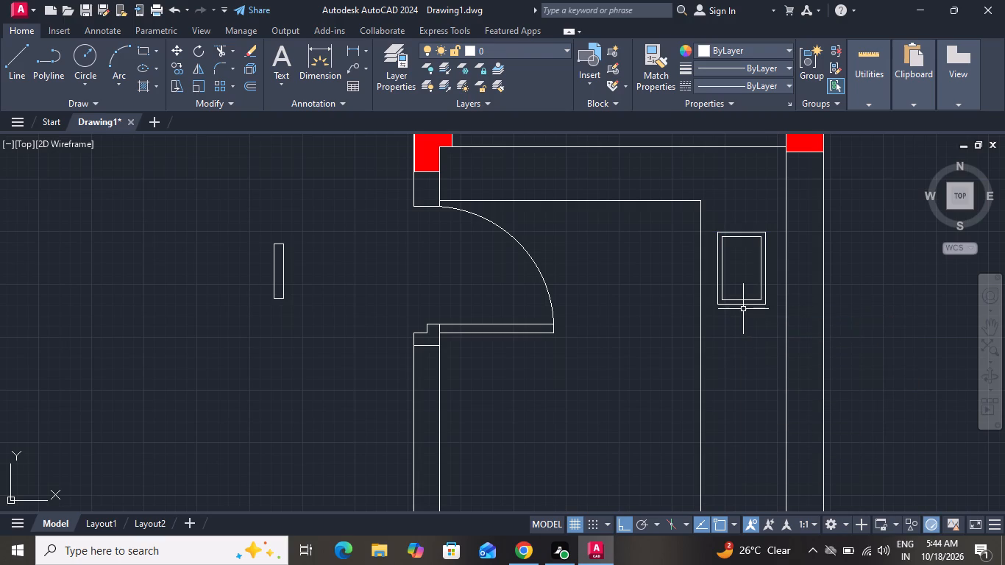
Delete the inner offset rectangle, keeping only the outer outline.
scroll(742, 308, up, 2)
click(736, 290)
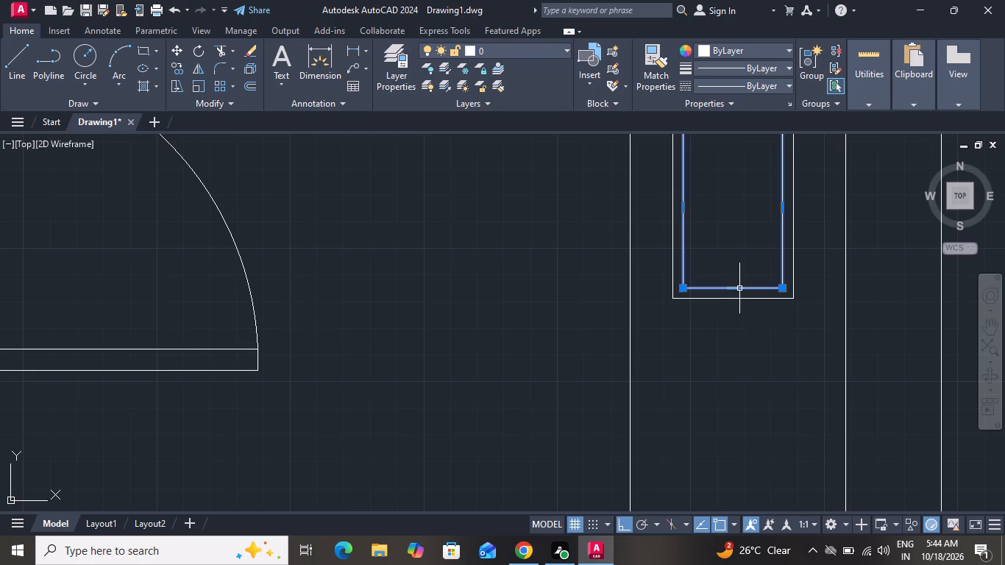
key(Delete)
Draw two concentric circles with radii of about 2" and 1" in the rectangle's upper right corner.
scroll(733, 291, down, 1)
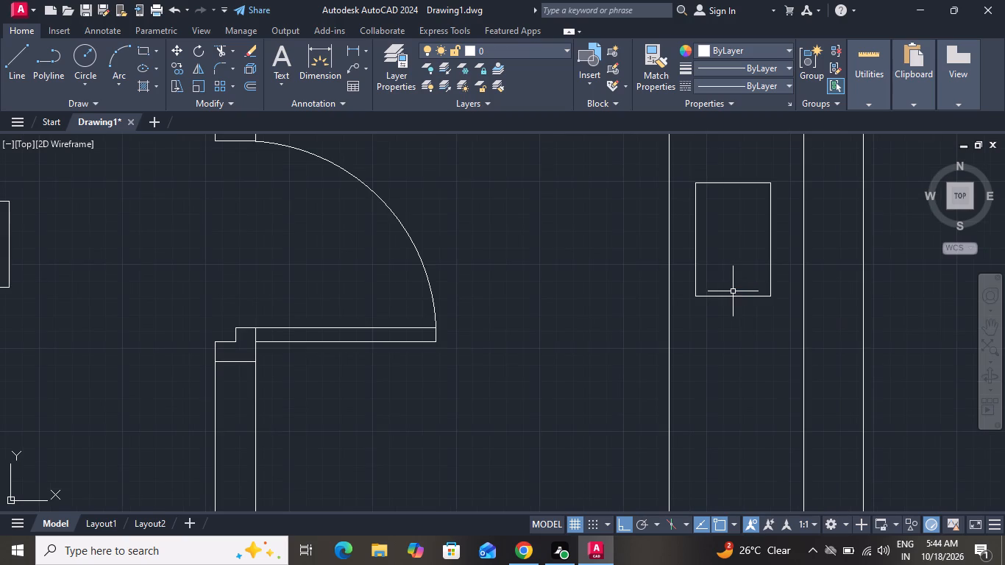
click(76, 65)
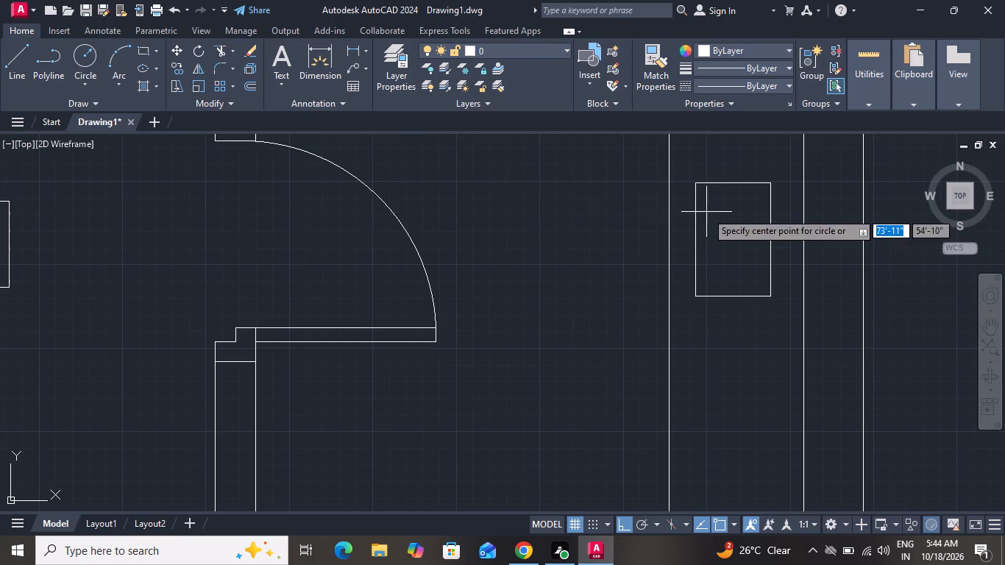
scroll(732, 205, up, 1)
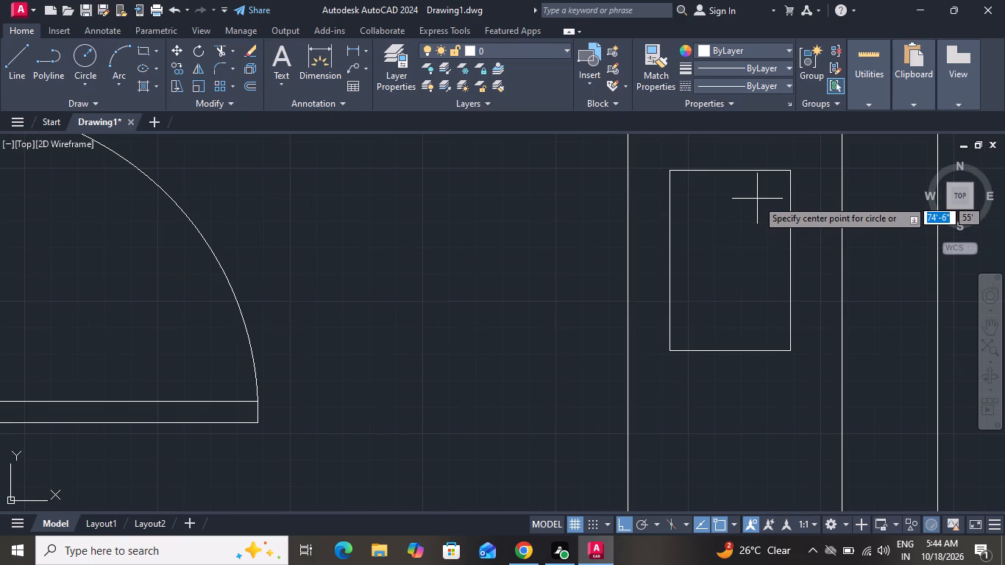
click(759, 207)
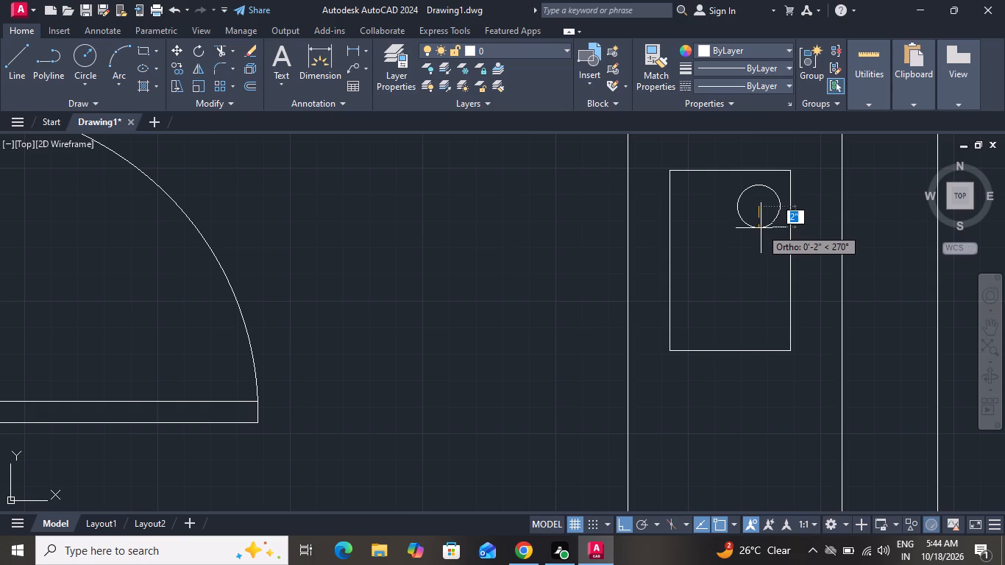
click(758, 225)
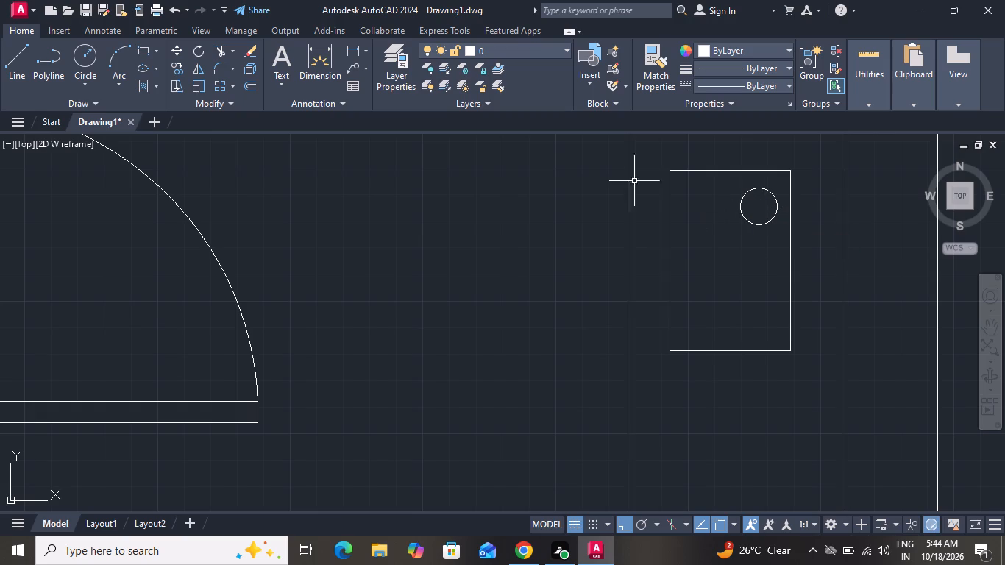
click(84, 52)
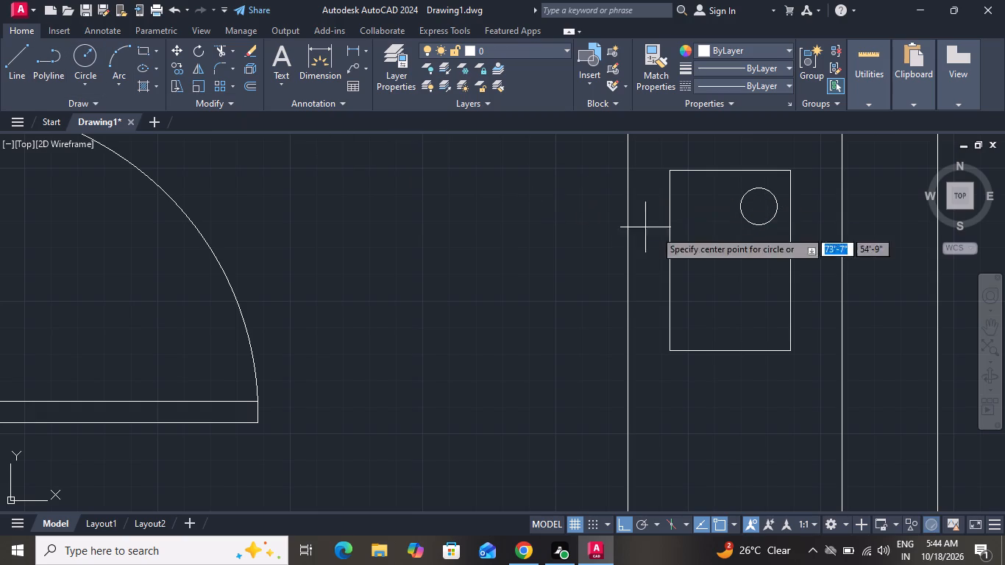
click(761, 208)
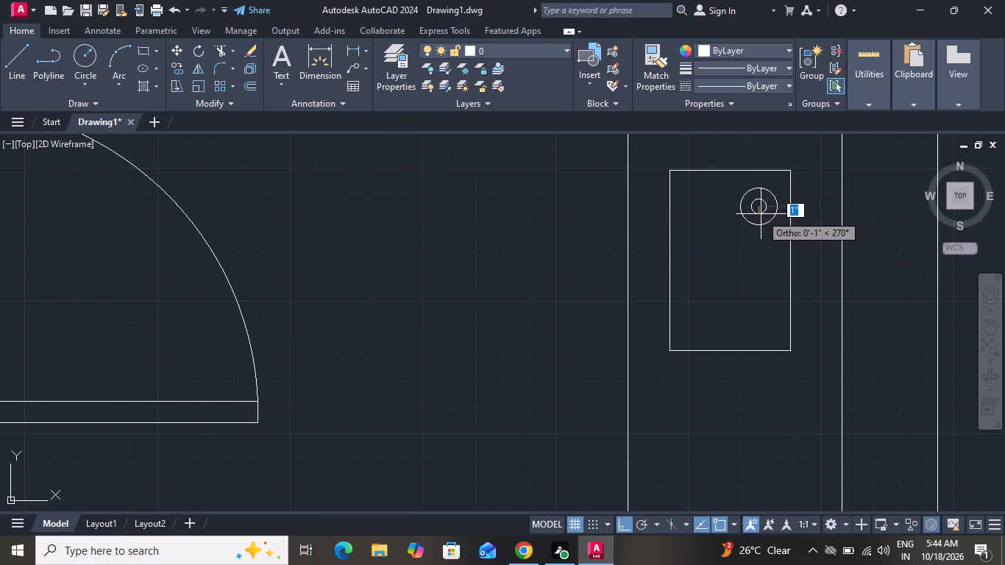
click(761, 214)
With Ortho off, copy the concentric circles about 5" left and 10" down into the rectangle's lower left corner.
click(779, 191)
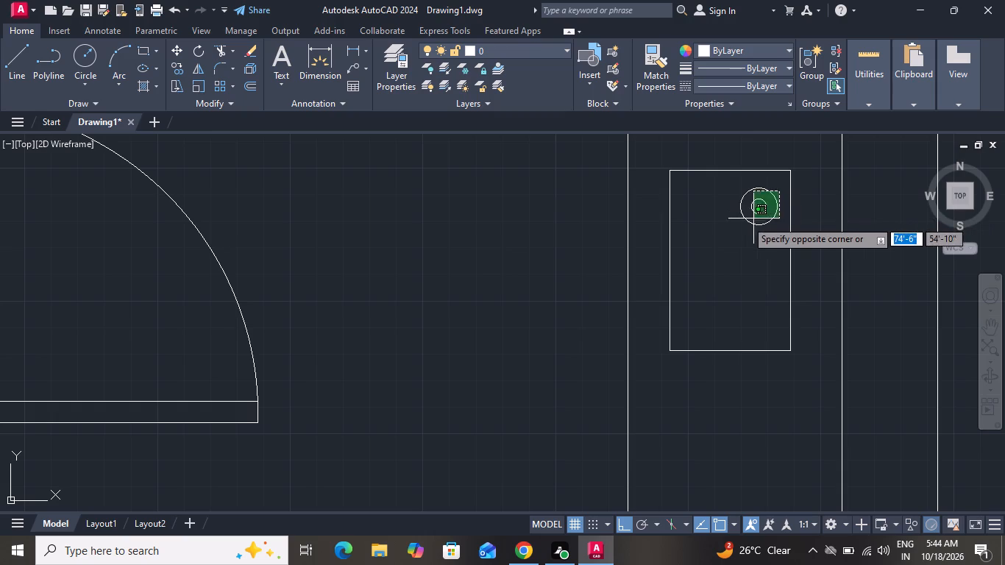
click(742, 221)
click(182, 67)
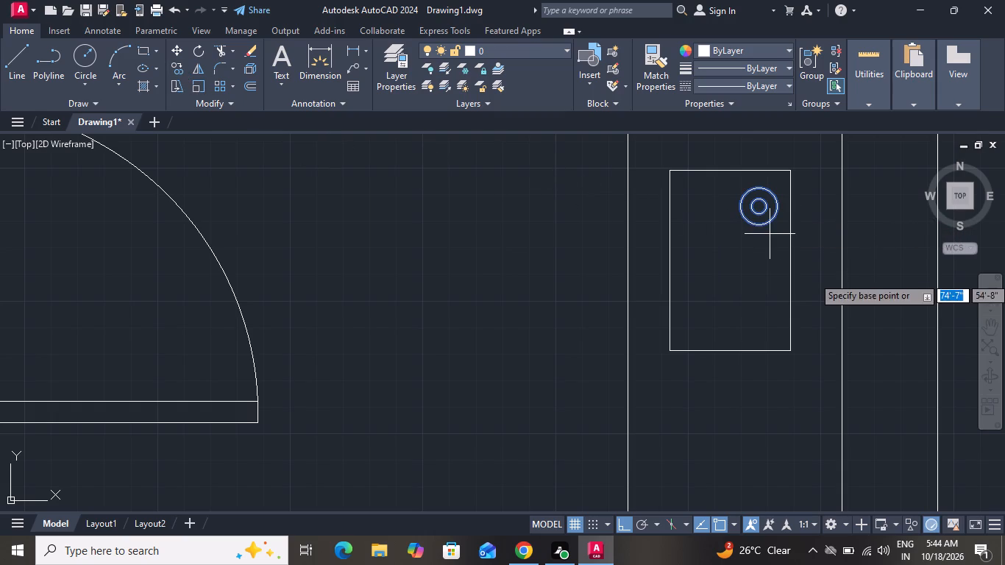
click(759, 206)
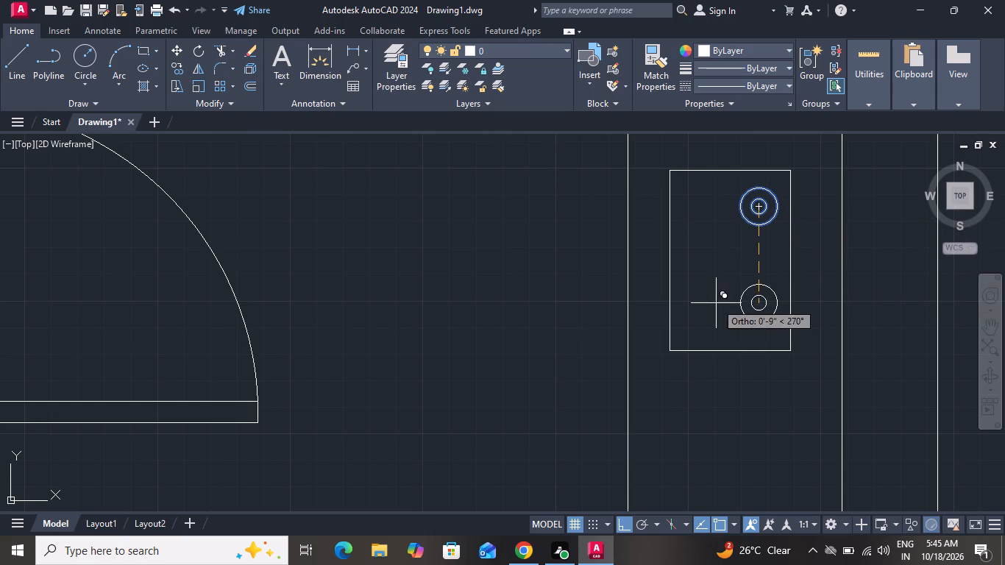
click(627, 523)
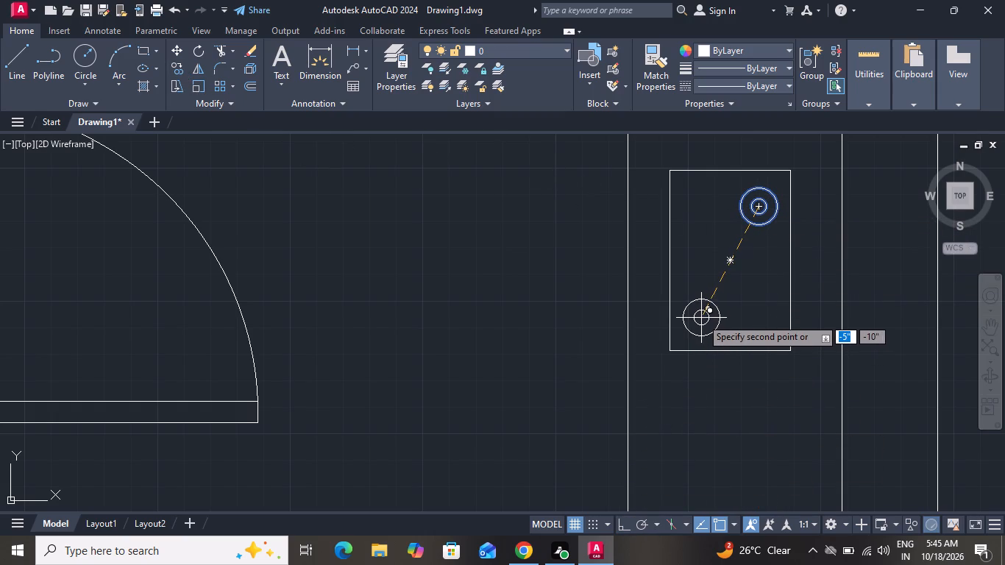
click(701, 318)
right_click(714, 277)
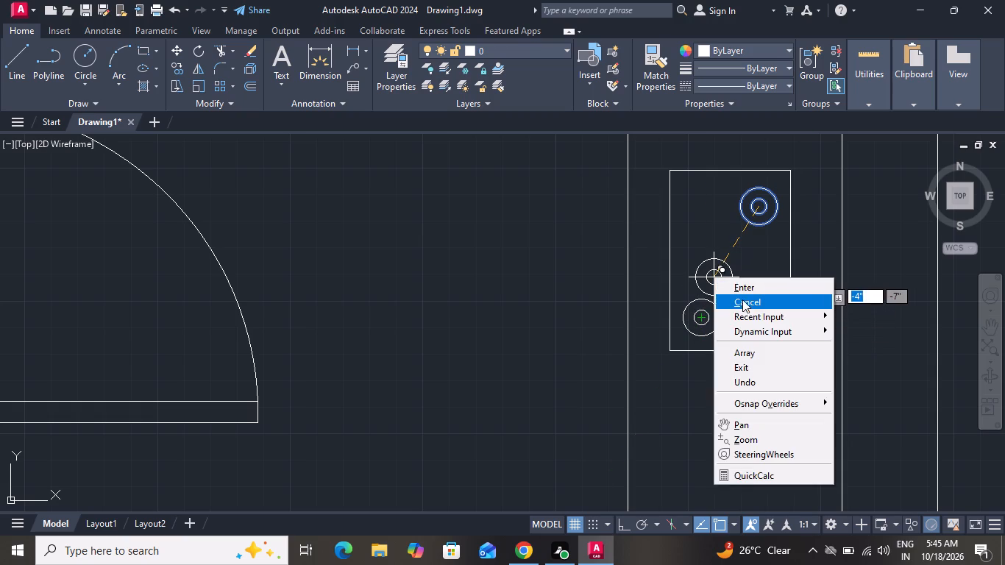
click(742, 299)
Draw a smaller pair of concentric circles in the rectangle's upper left corner, the outer one about 1" in radius.
click(92, 61)
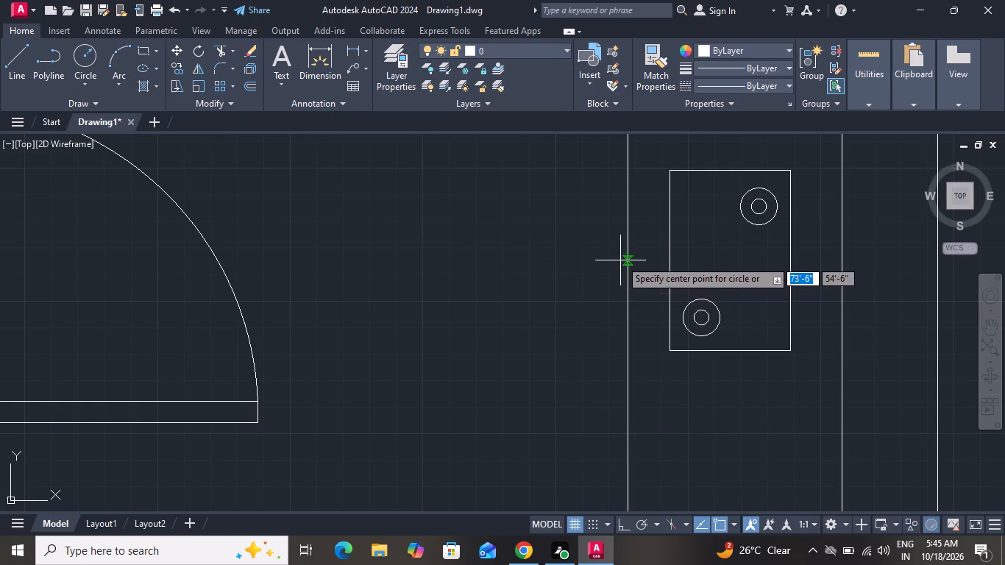
click(693, 210)
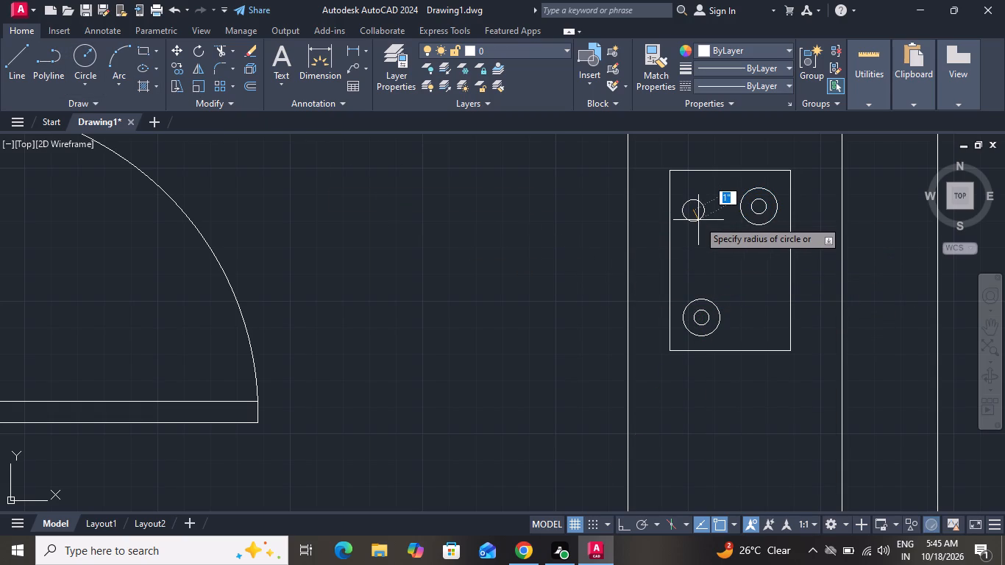
click(700, 222)
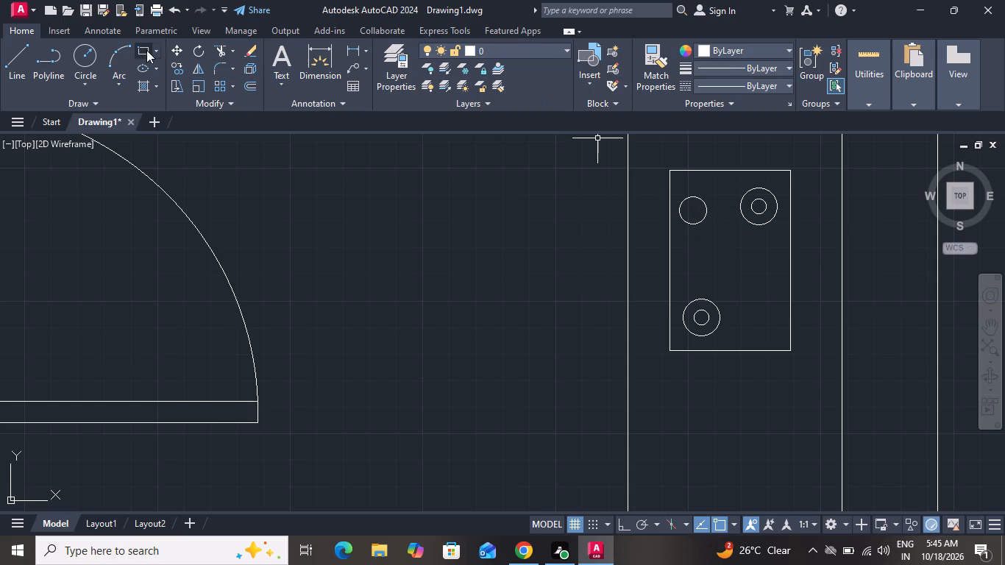
click(94, 52)
scroll(713, 221, up, 1)
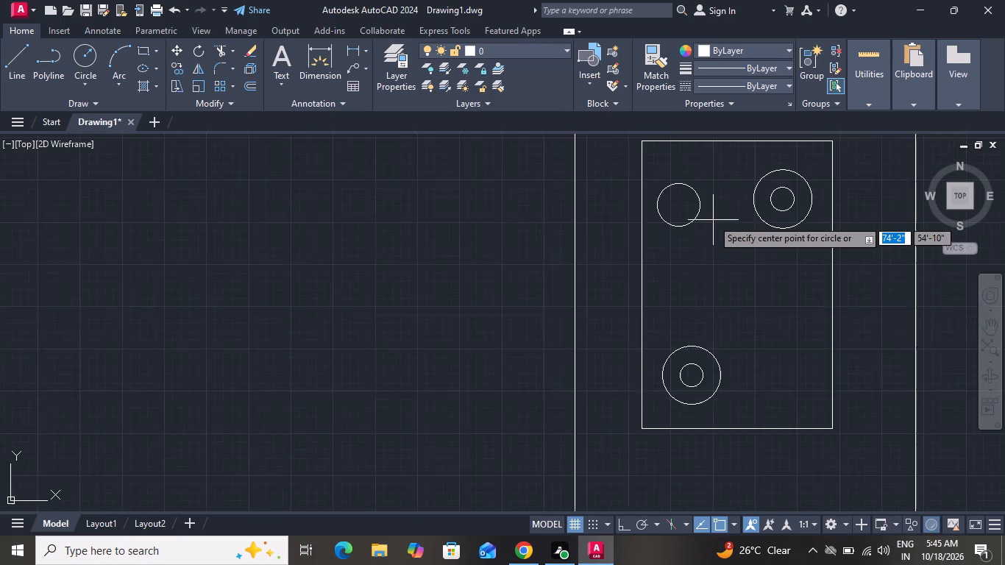
scroll(712, 218, up, 1)
click(655, 199)
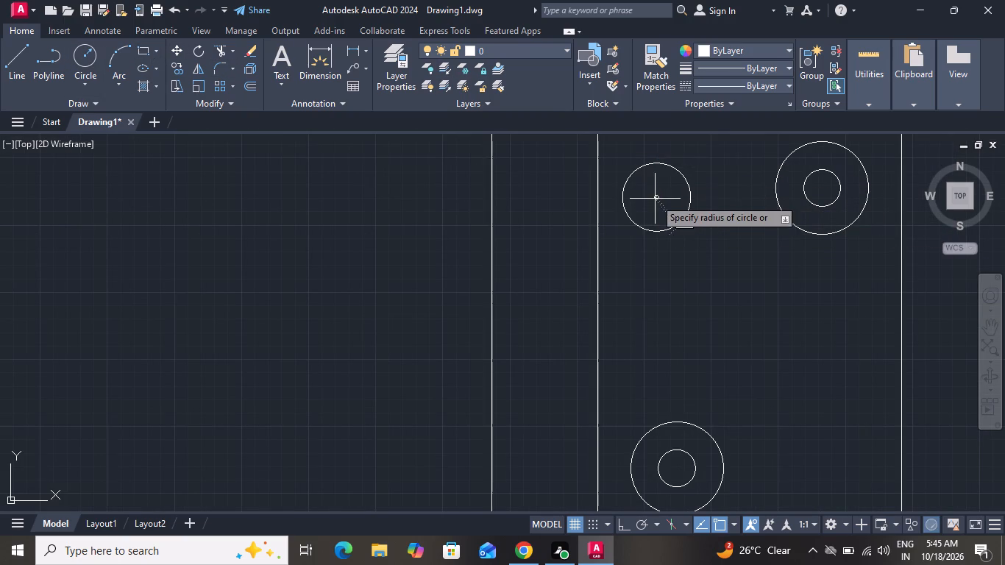
click(658, 210)
Copy the smaller concentric circles about 7" right and 10" down into the rectangle's lower right corner.
drag(705, 168, 704, 179)
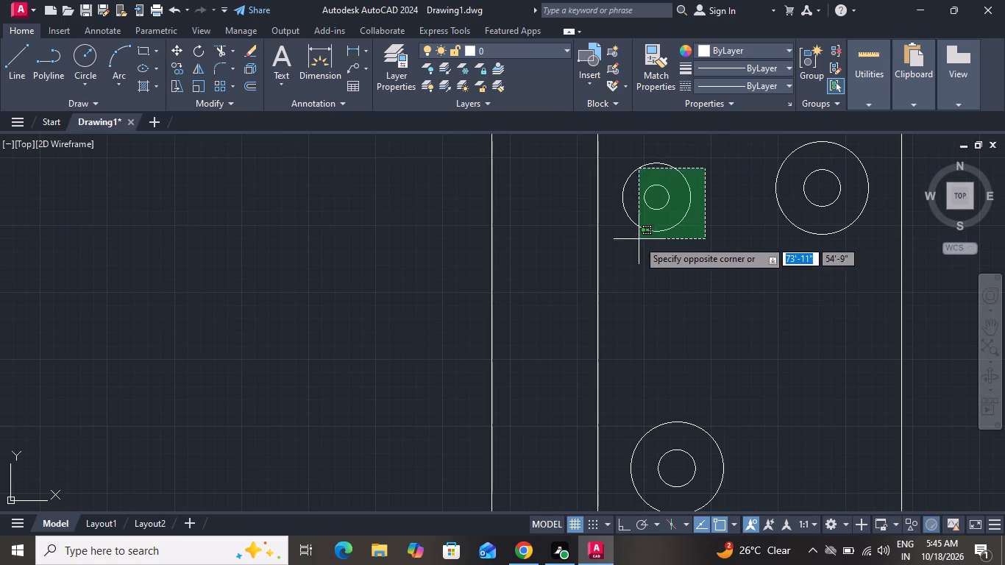
click(638, 241)
click(181, 72)
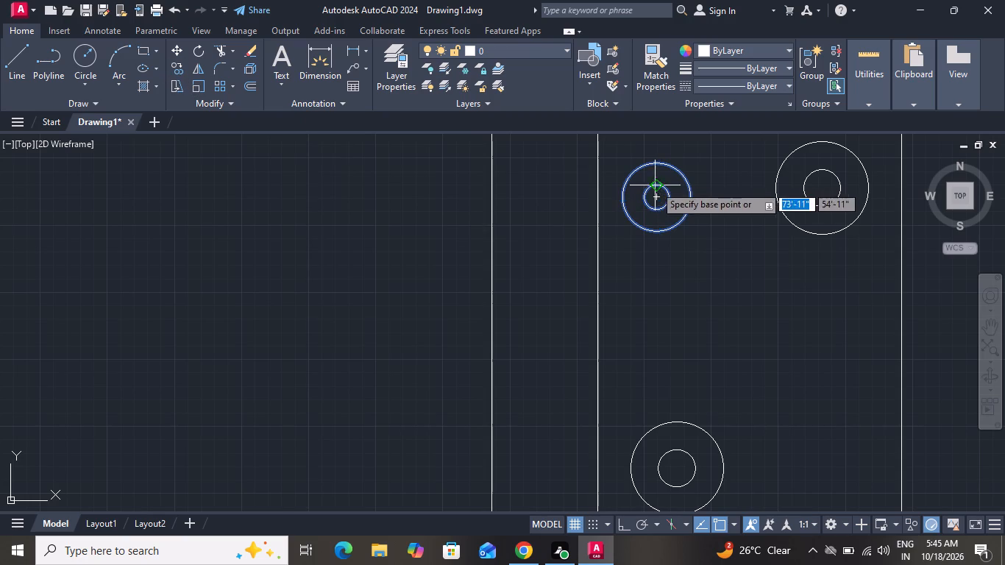
click(665, 203)
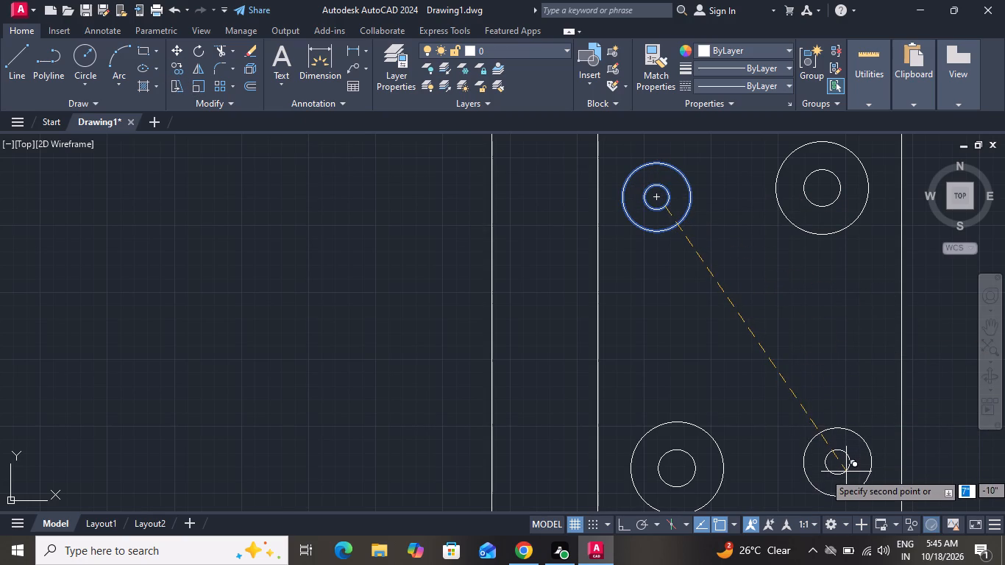
click(848, 477)
right_click(848, 467)
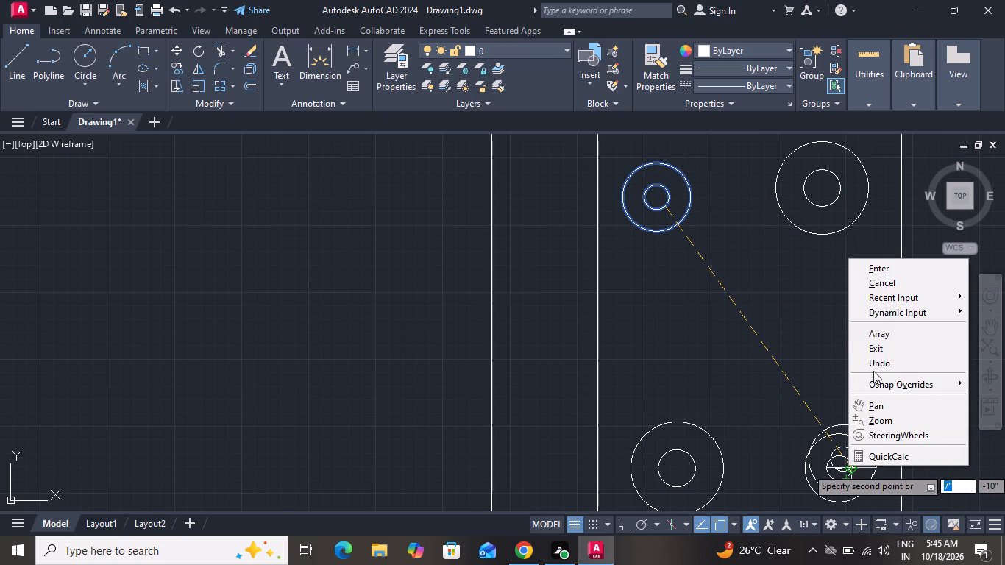
click(885, 283)
Move the upper left pair of small circles slightly up and right within the rectangle.
scroll(792, 338, down, 2)
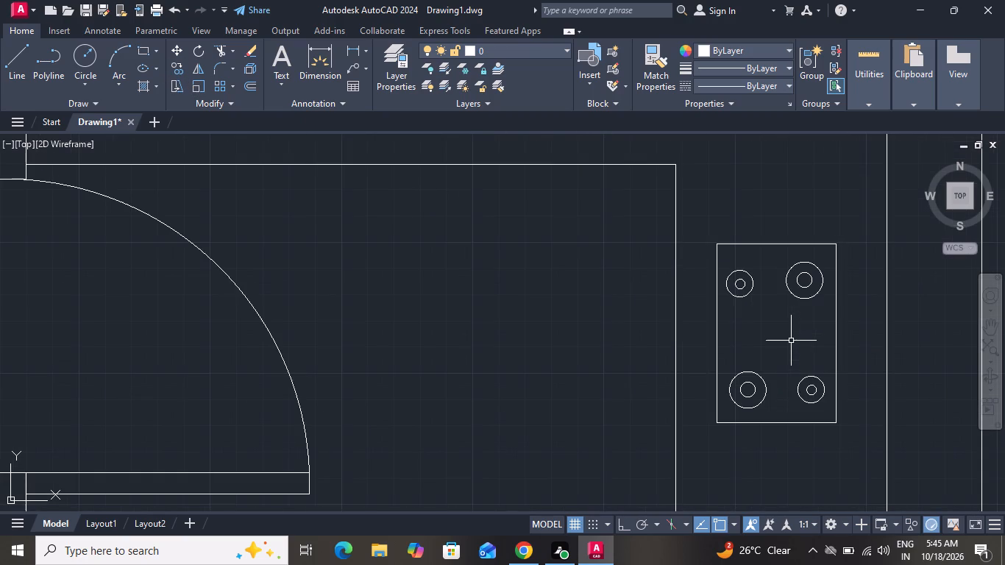
click(764, 260)
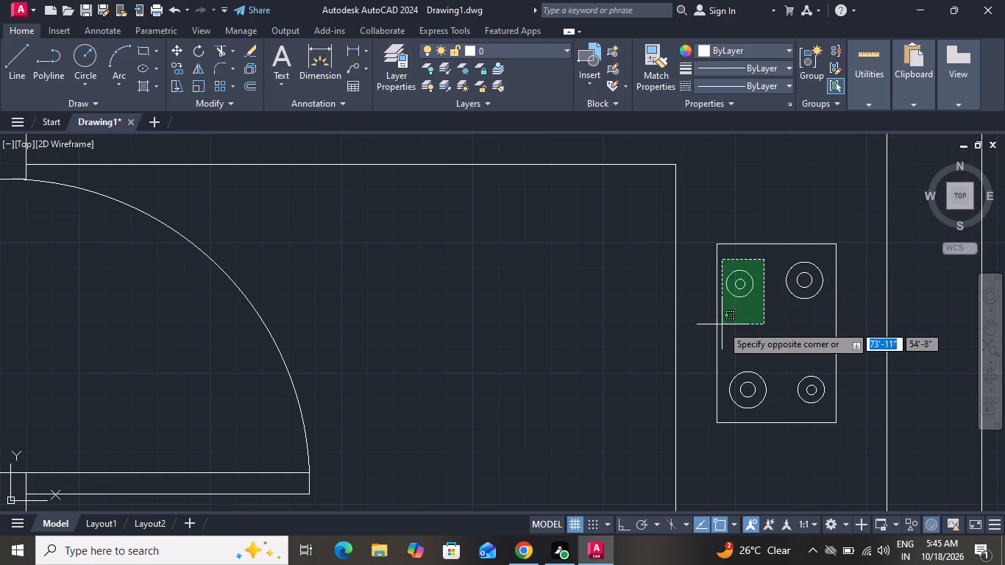
click(722, 326)
click(175, 54)
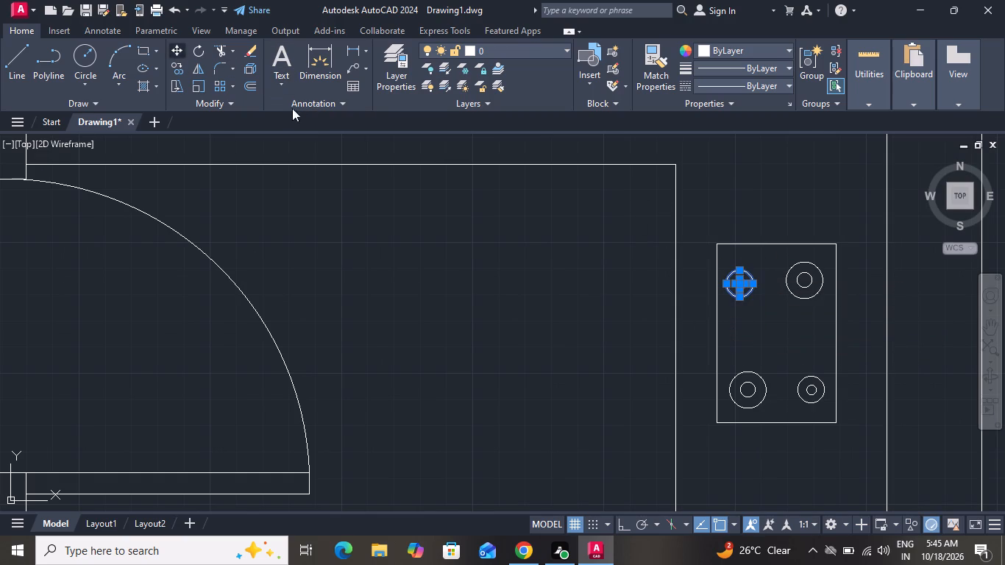
click(736, 282)
click(739, 281)
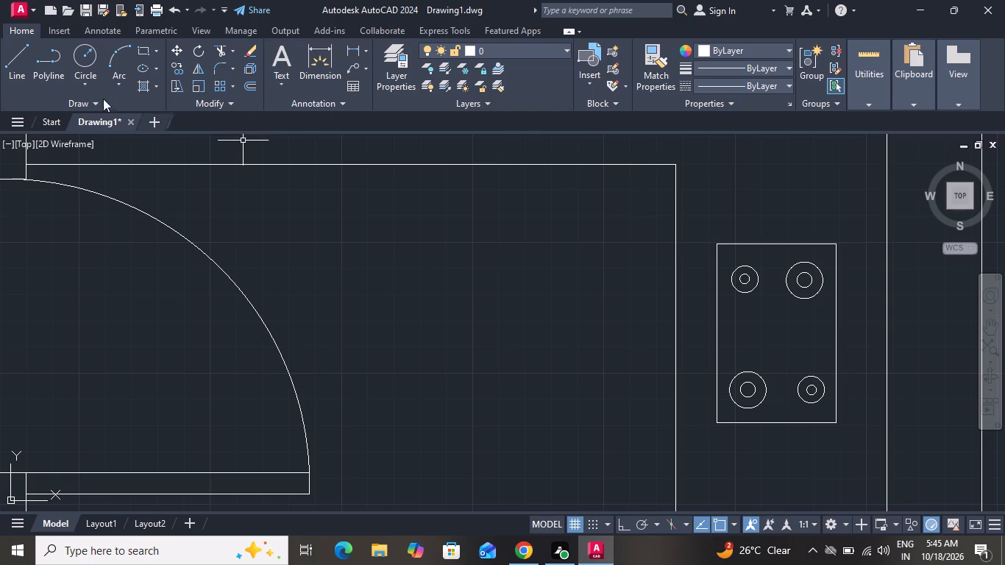
Draw a horizontal rectangle about 7" by 3" in the middle of the upright rectangle, between the upper and lower circles.
click(146, 50)
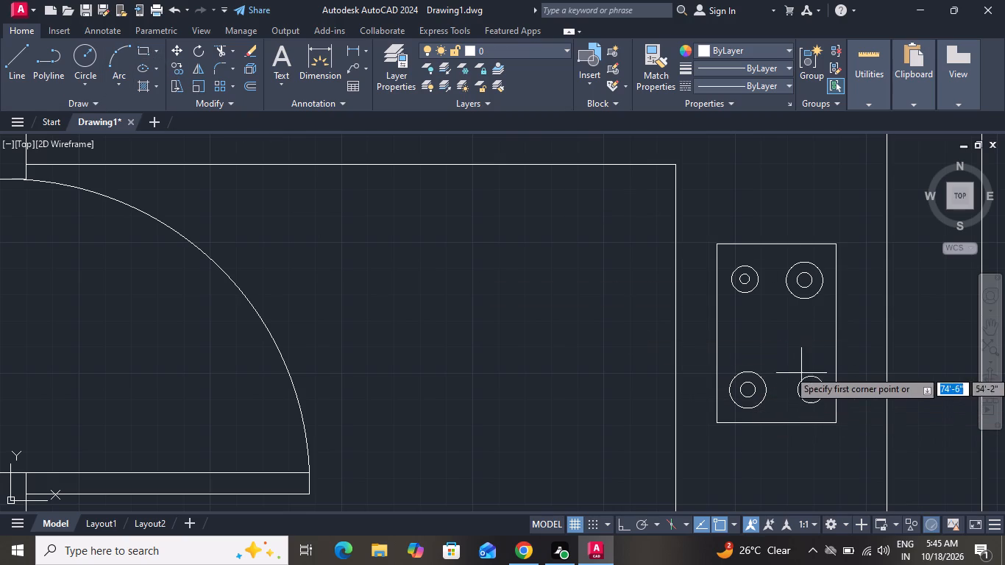
click(741, 318)
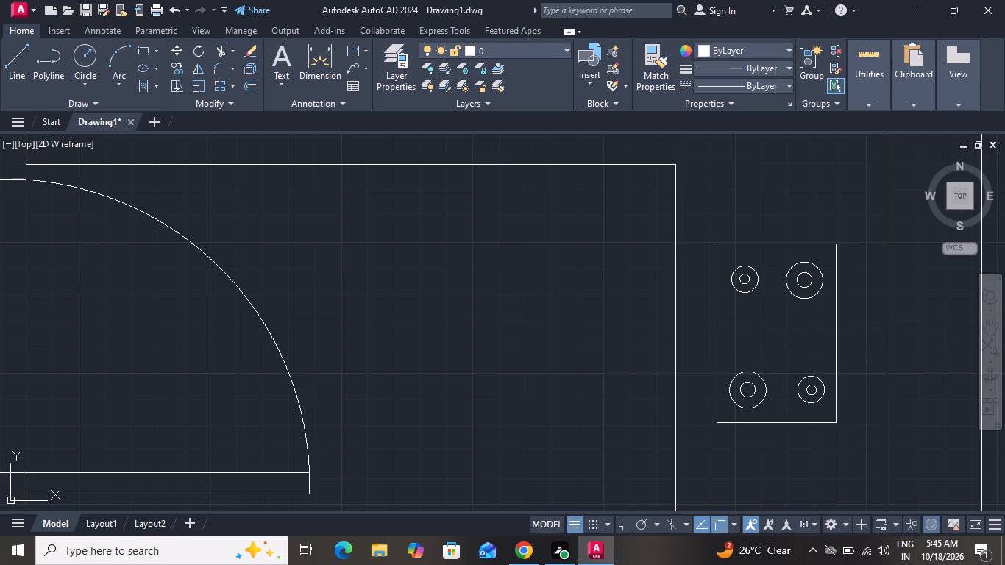
click(819, 352)
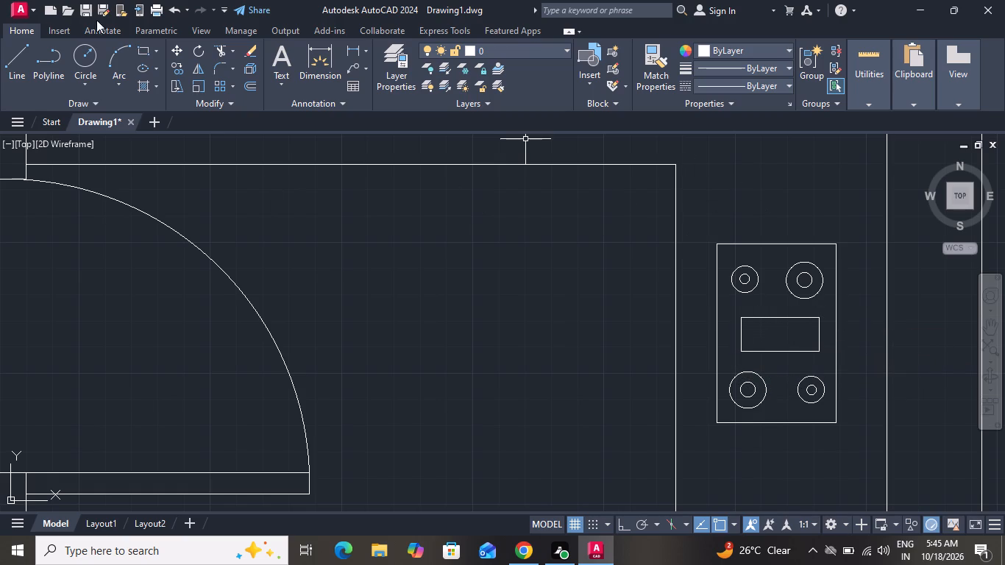
Draw a vertical line about 3" long across the stove's small middle rectangle, just inside its left edge.
click(6, 60)
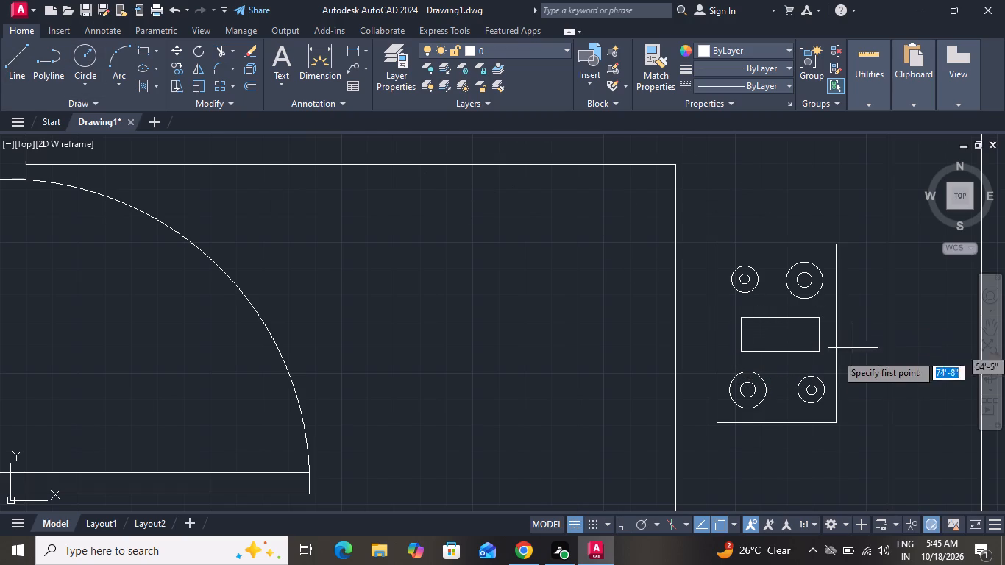
scroll(836, 333, up, 2)
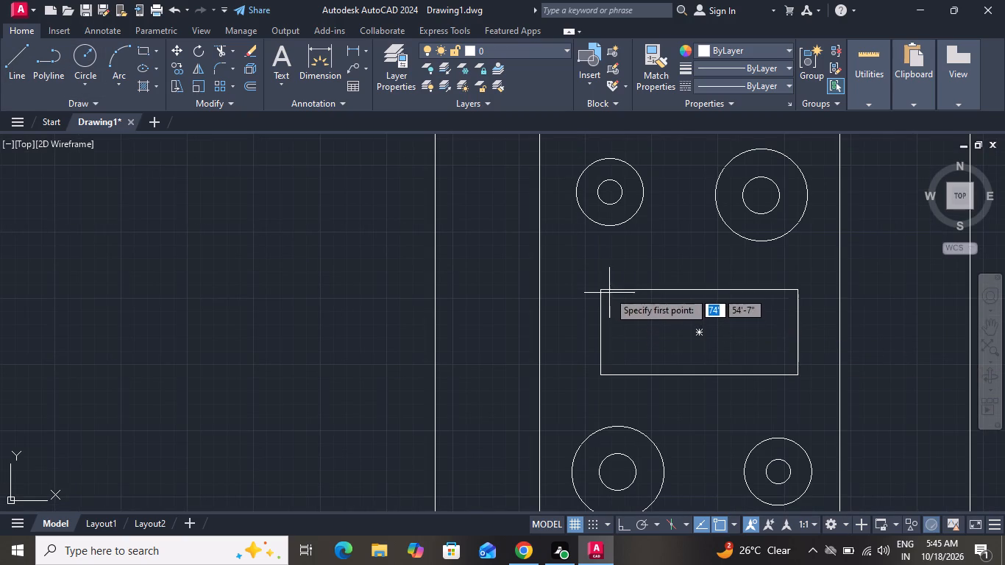
click(609, 291)
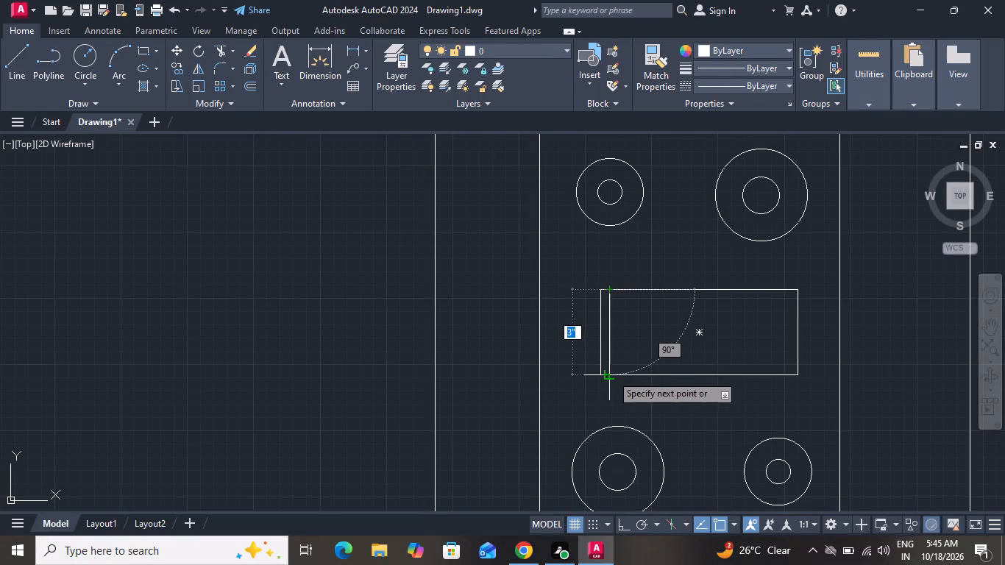
click(610, 374)
right_click(610, 373)
click(655, 231)
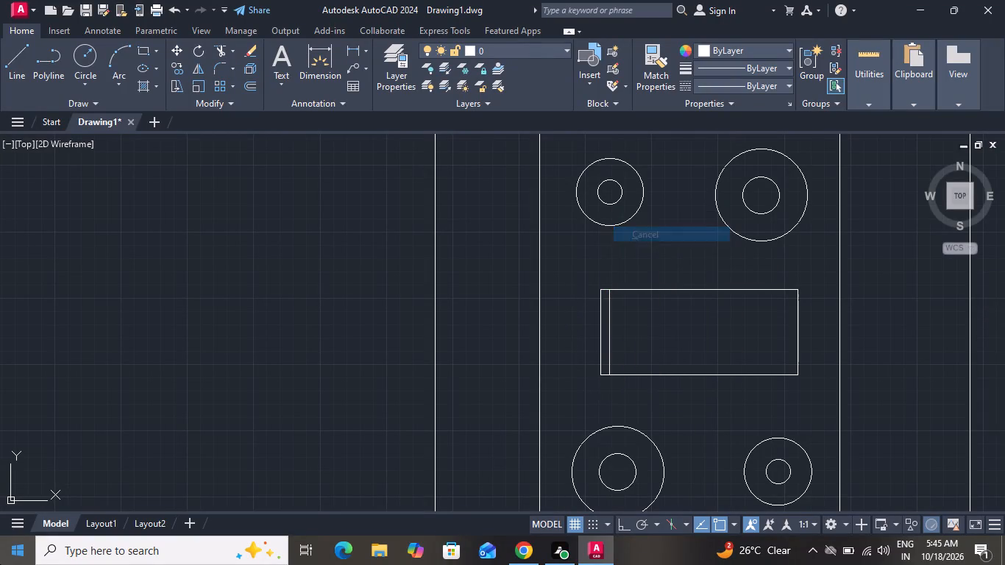
Offset the vertical line repeatedly to the right at 1" spacing until the lines fill the stove's middle rectangle.
key(o)
key(space)
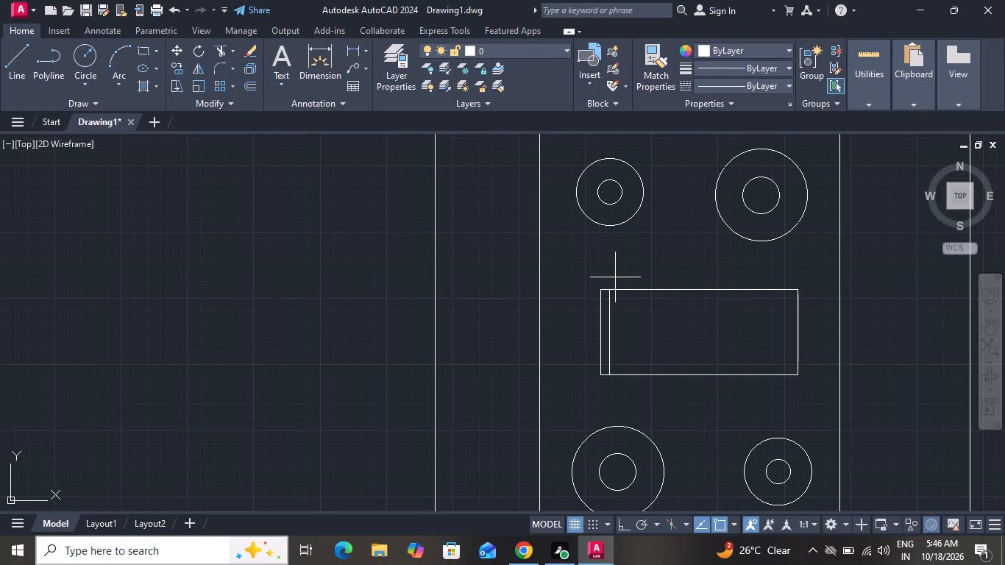
key(1)
key(shift+quotedbl)
key(Return)
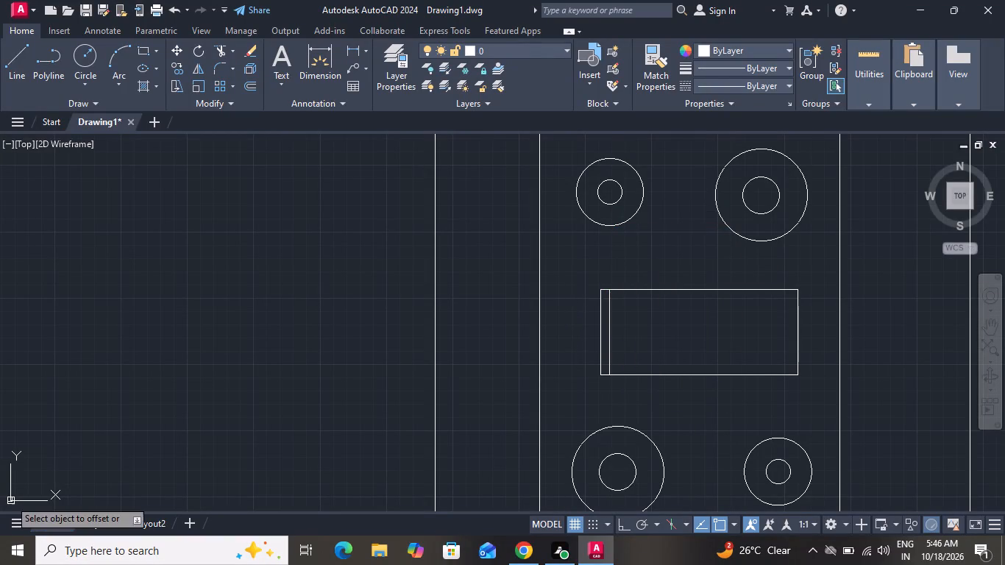
click(610, 326)
click(625, 324)
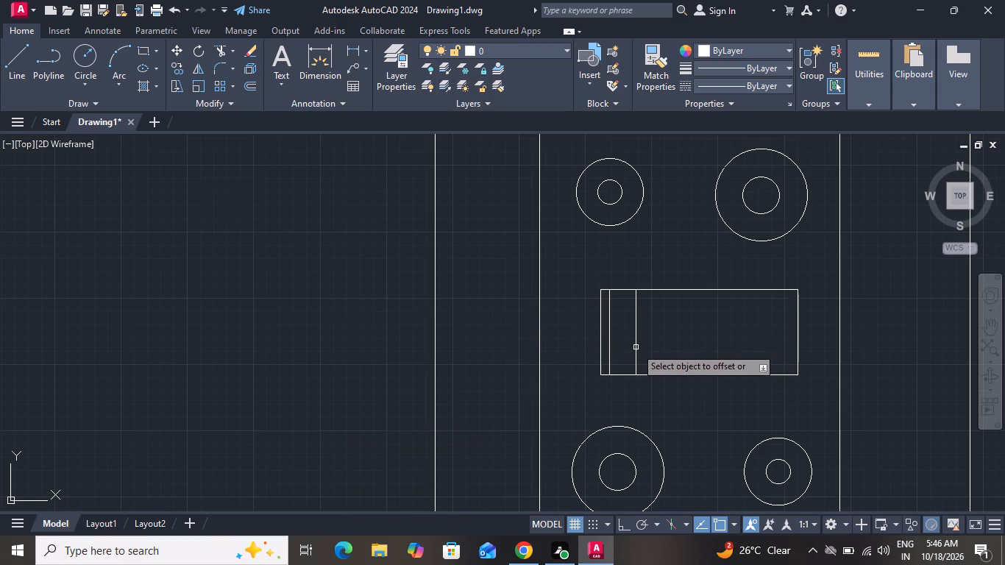
click(636, 347)
click(646, 341)
click(661, 335)
click(688, 341)
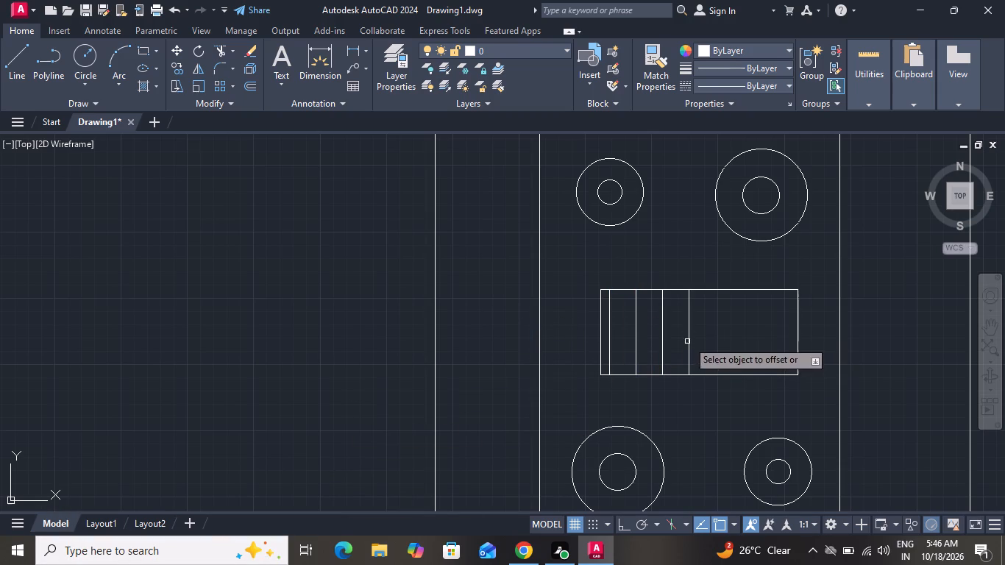
drag(688, 341, 695, 339)
click(697, 339)
click(716, 345)
click(720, 345)
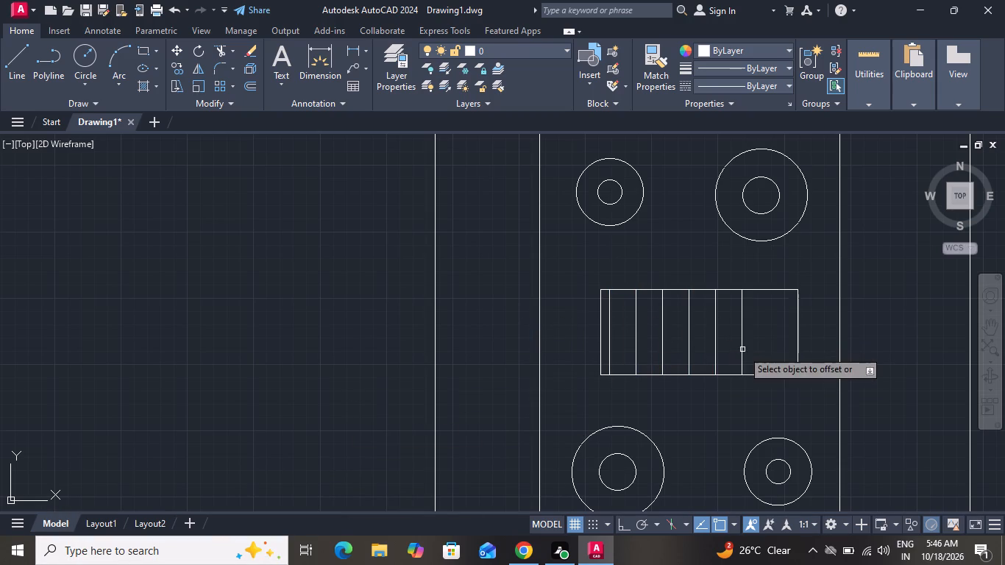
click(742, 352)
click(750, 349)
click(767, 346)
click(771, 346)
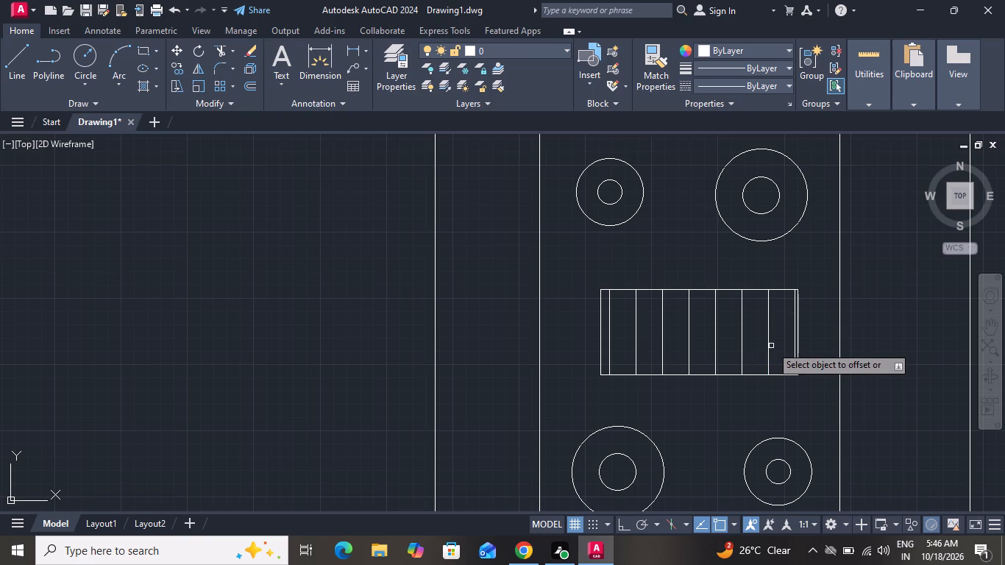
right_click(769, 347)
click(776, 363)
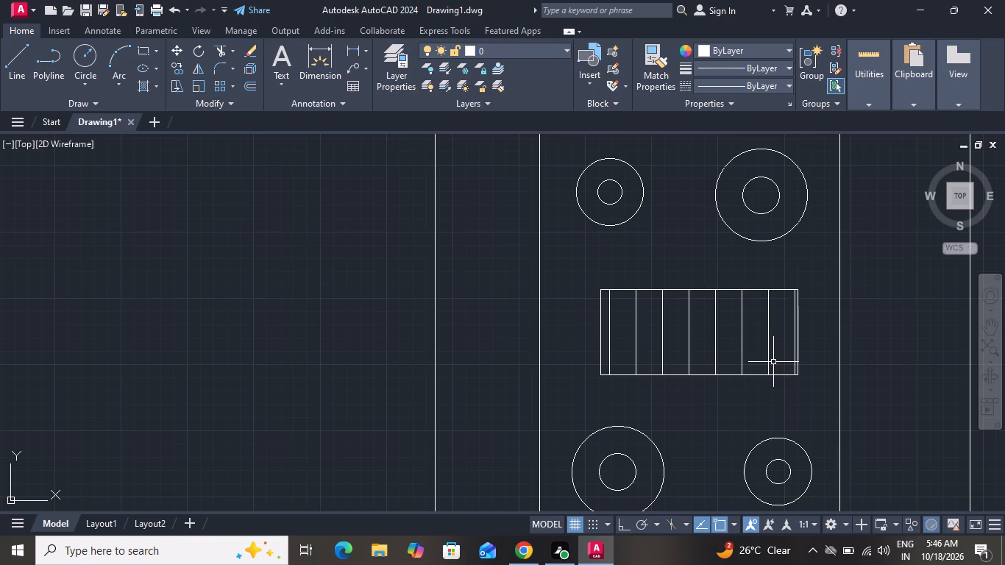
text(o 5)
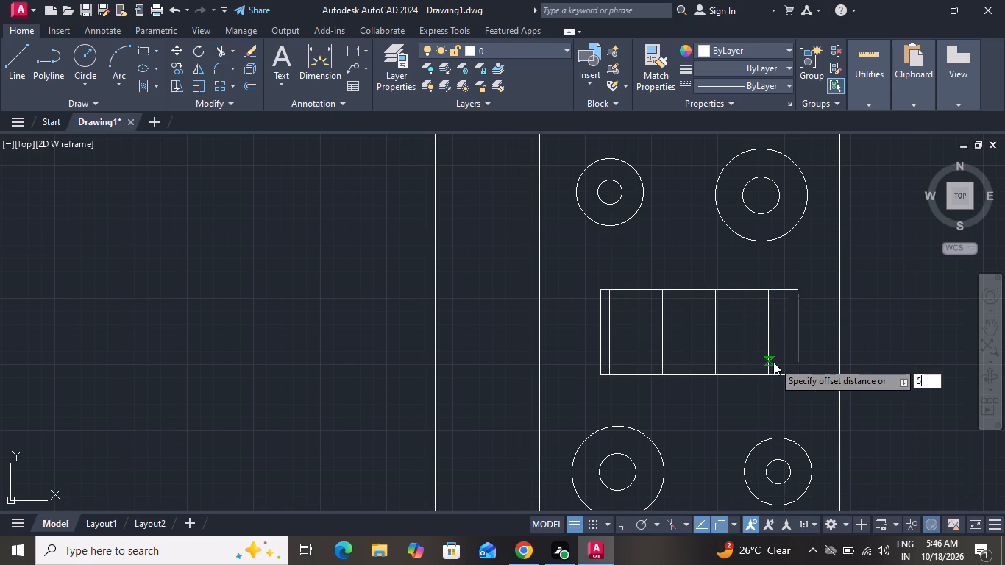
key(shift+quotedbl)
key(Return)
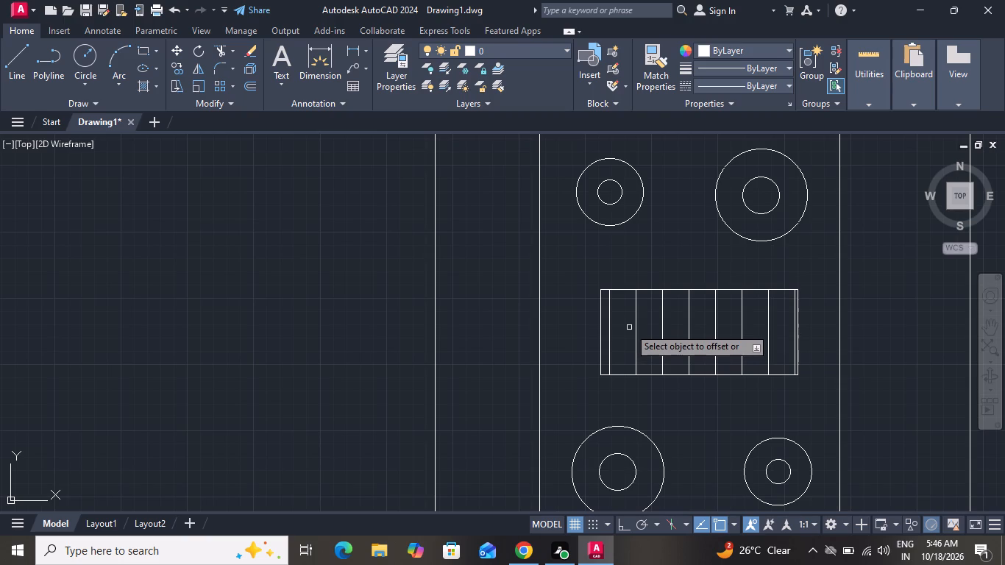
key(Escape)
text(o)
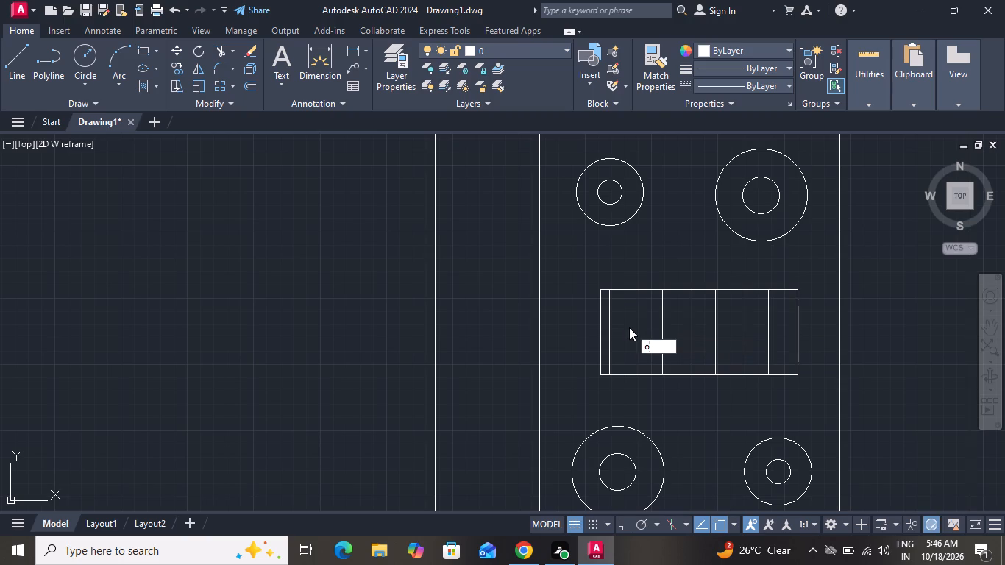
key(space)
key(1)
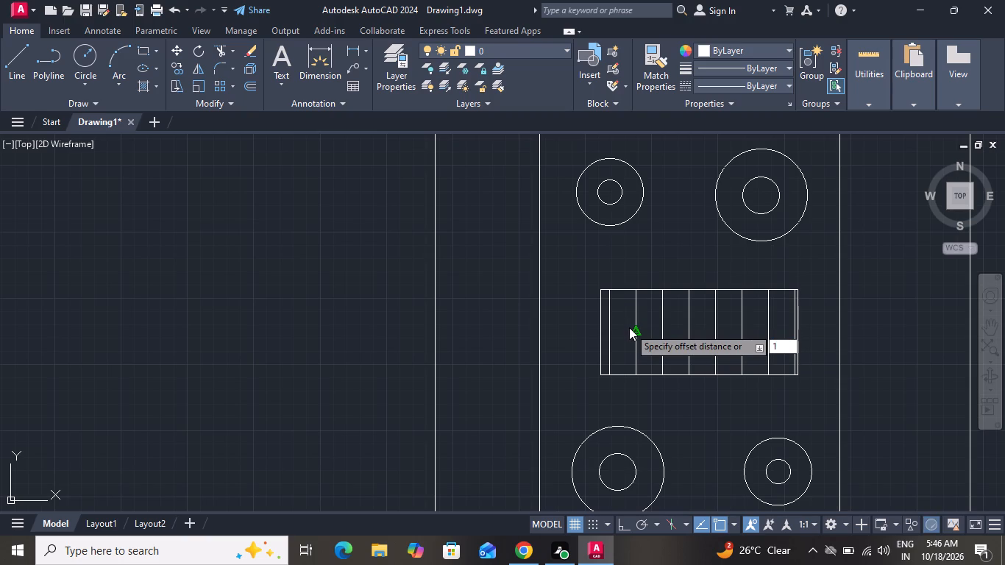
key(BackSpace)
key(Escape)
Offset alternate vertical lines 0.5" to the right to halve the grille spacing across the stove's middle rectangle.
text(o)
key(space)
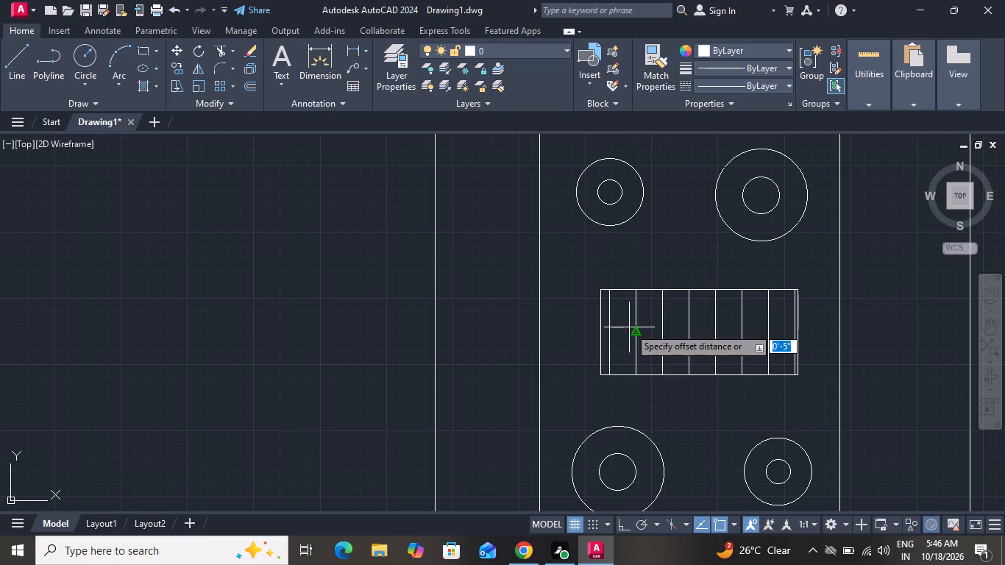
text(.5)
key(space)
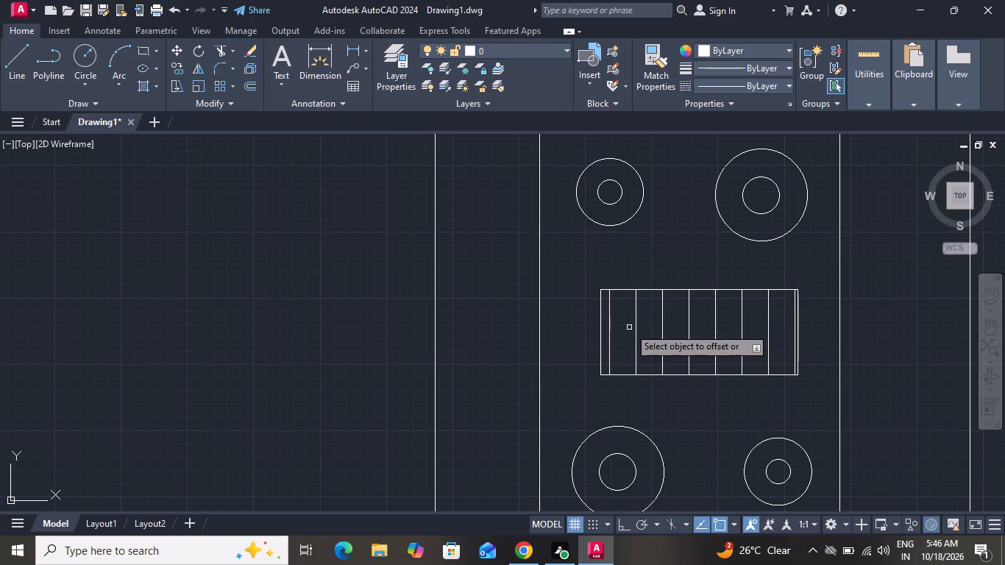
click(607, 344)
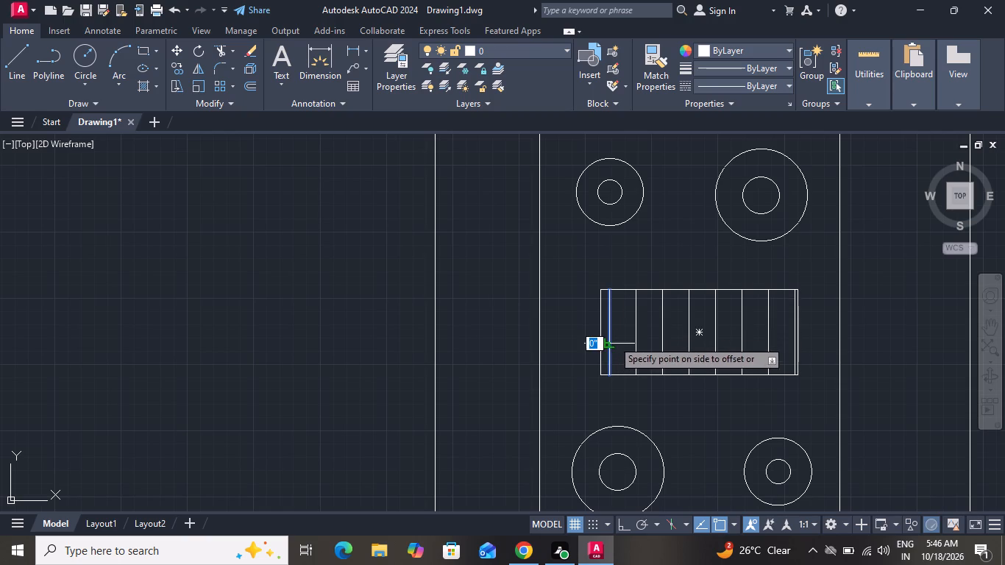
click(616, 338)
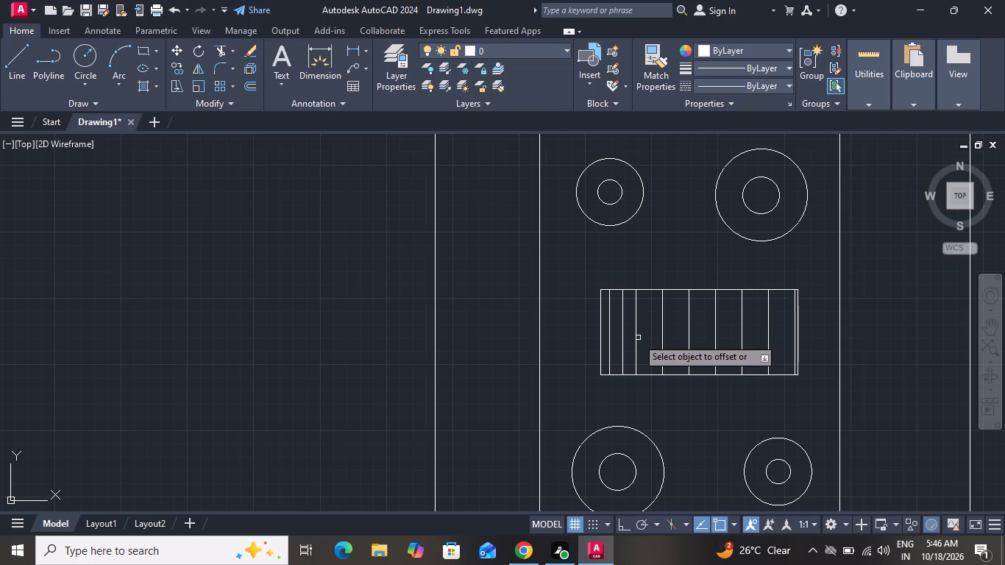
click(636, 338)
click(645, 337)
drag(661, 336, 669, 336)
click(693, 338)
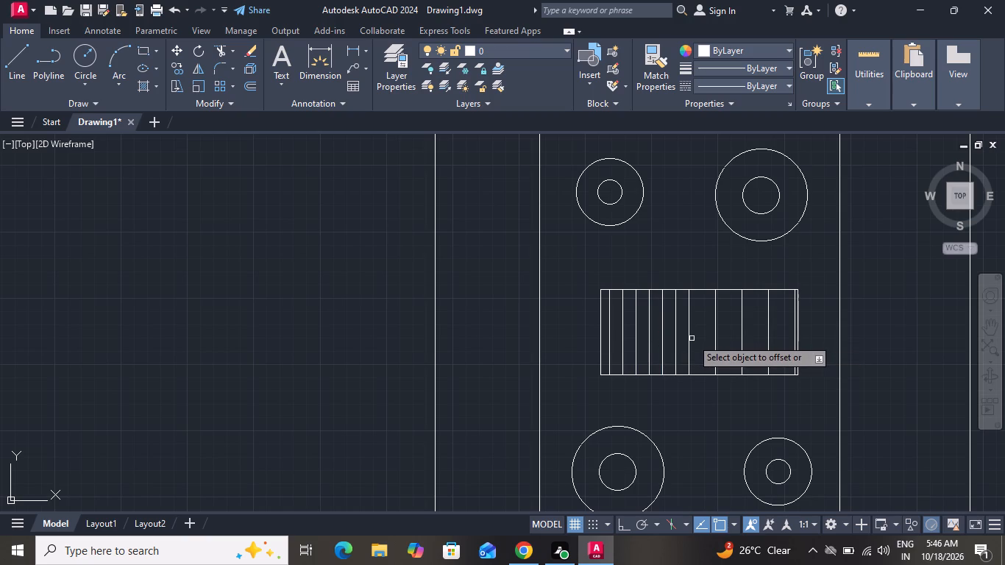
click(690, 338)
click(704, 338)
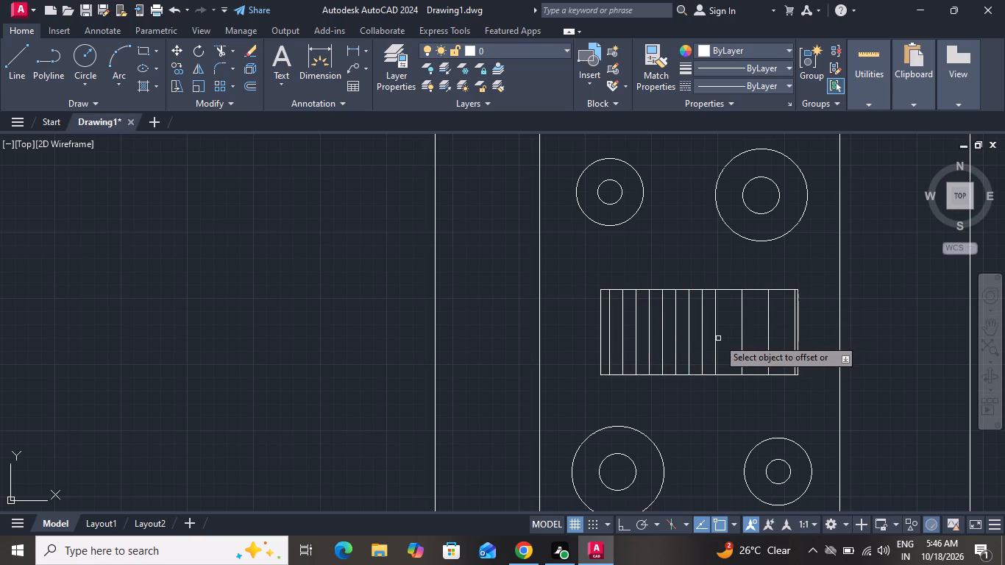
drag(718, 338, 725, 336)
click(729, 335)
drag(714, 342, 721, 340)
click(722, 339)
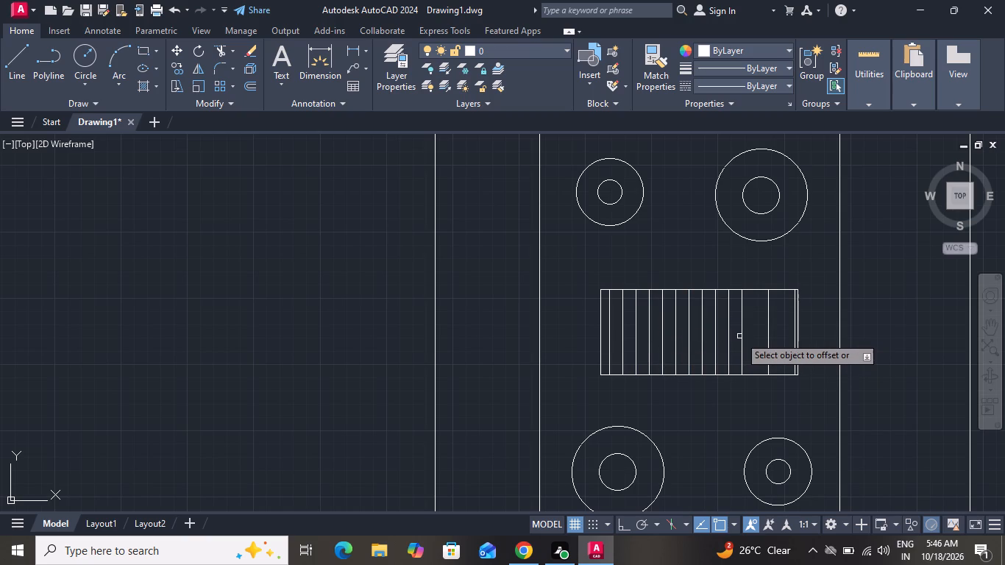
drag(741, 335, 748, 333)
click(763, 333)
click(770, 335)
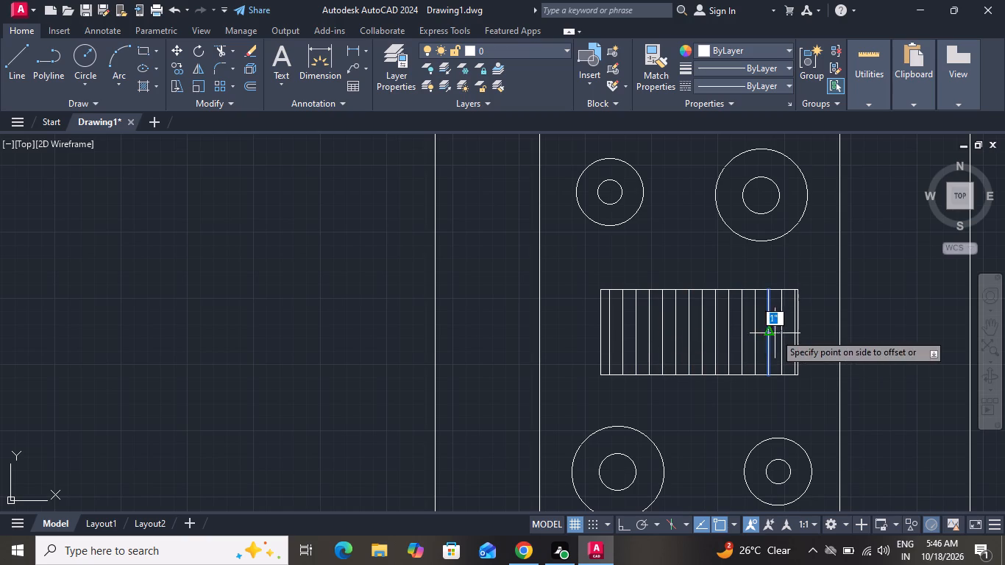
click(775, 333)
right_click(773, 334)
drag(780, 349, 782, 360)
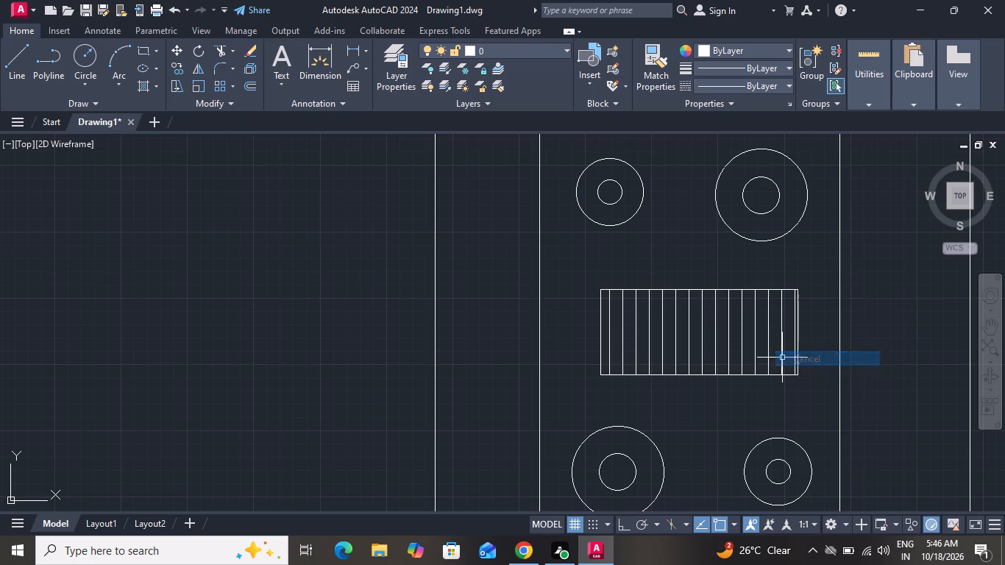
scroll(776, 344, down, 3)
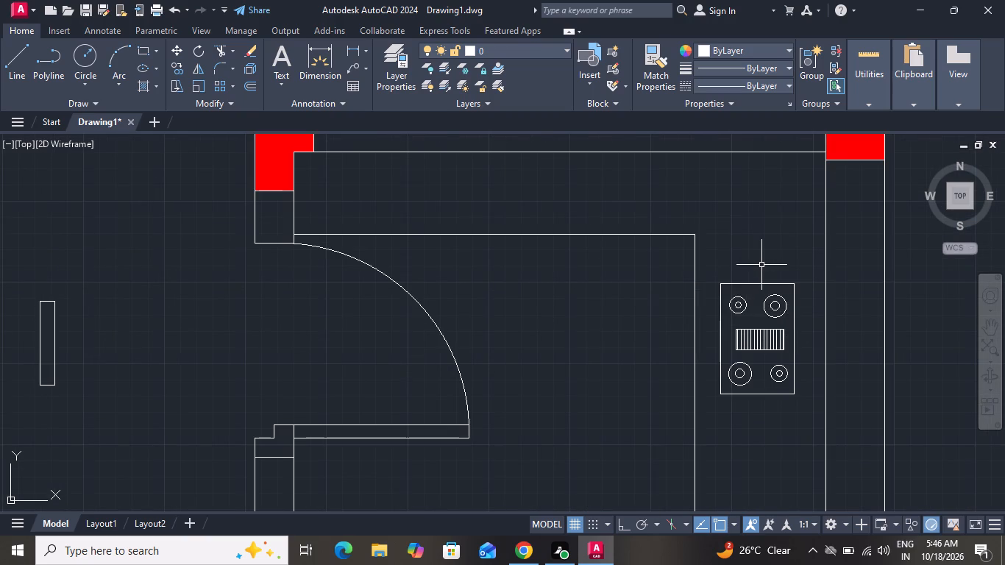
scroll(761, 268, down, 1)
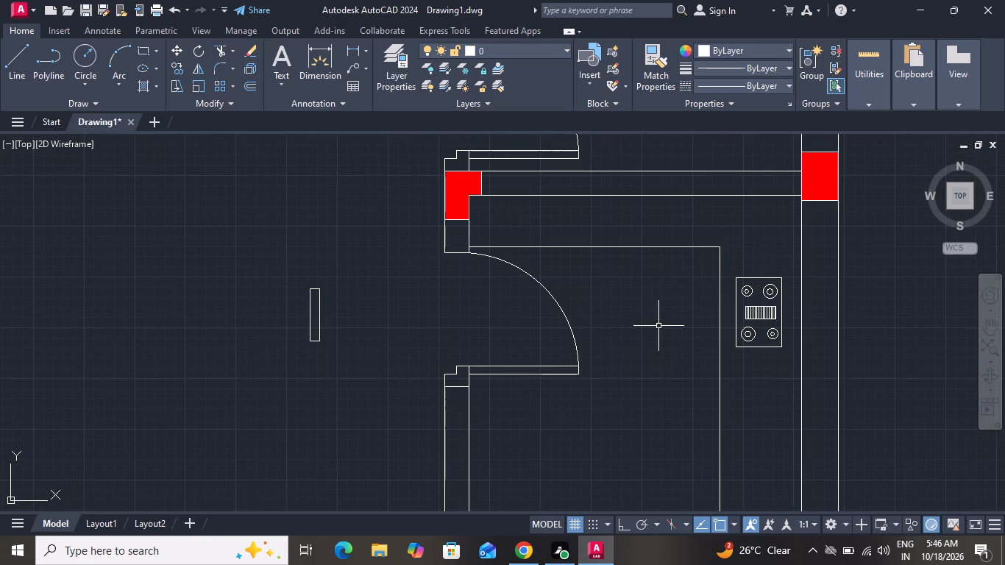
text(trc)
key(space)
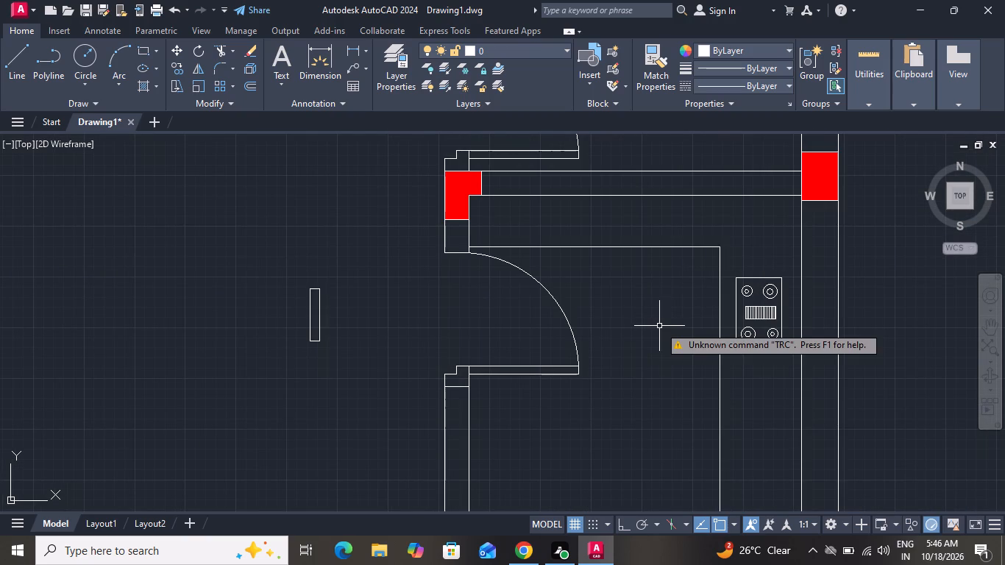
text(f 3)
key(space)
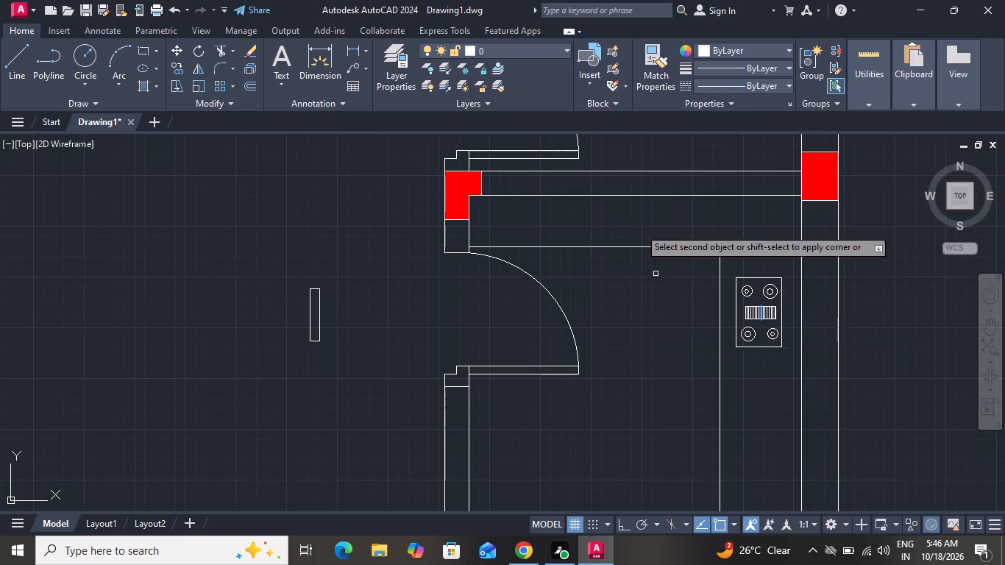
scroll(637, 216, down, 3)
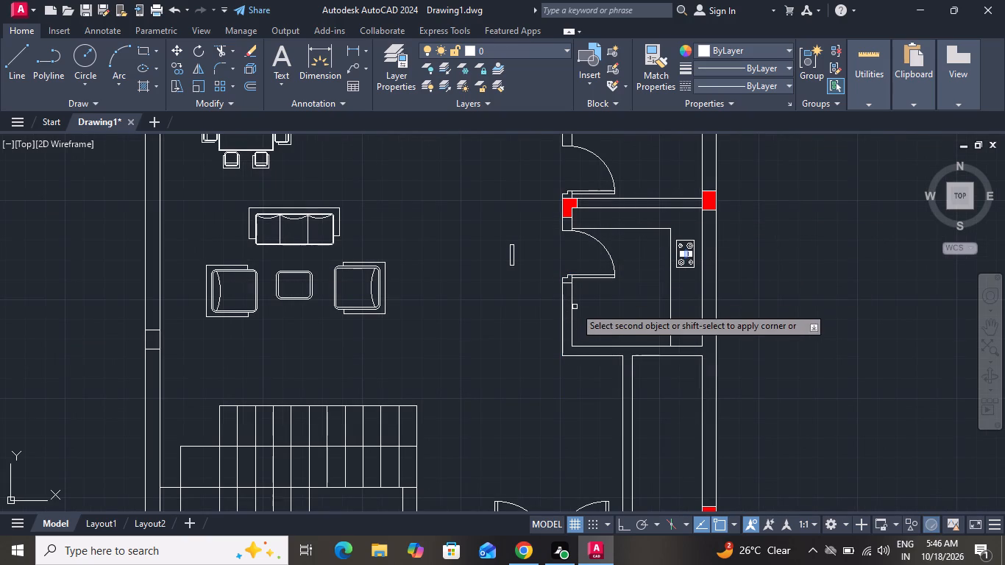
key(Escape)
Draw a rounded rectangle with 3" fillet radius, about 1' wide, on the kitchen counter below the stove as the sink outline.
text(rec)
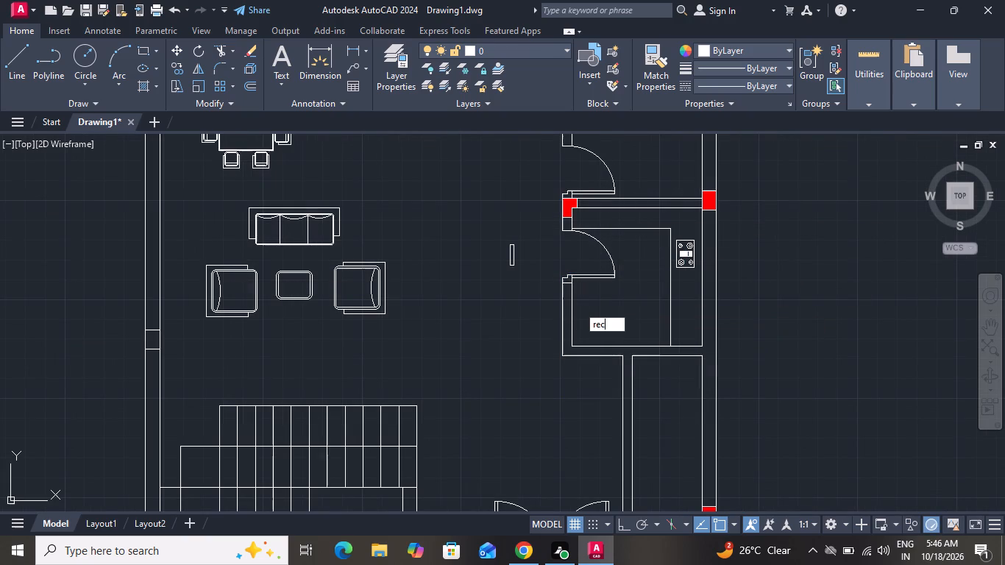
key(space)
text(f)
key(space)
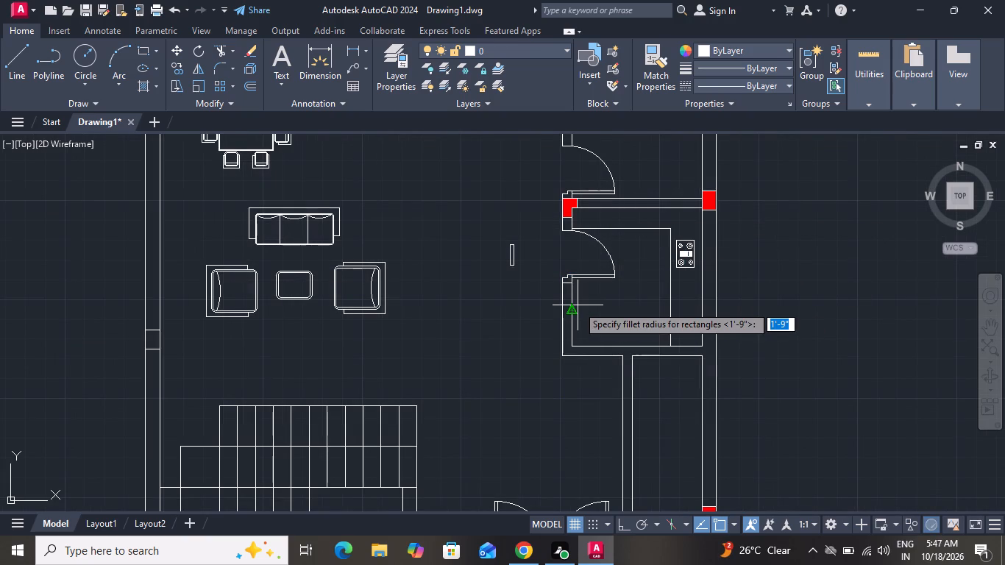
text(3)
key(space)
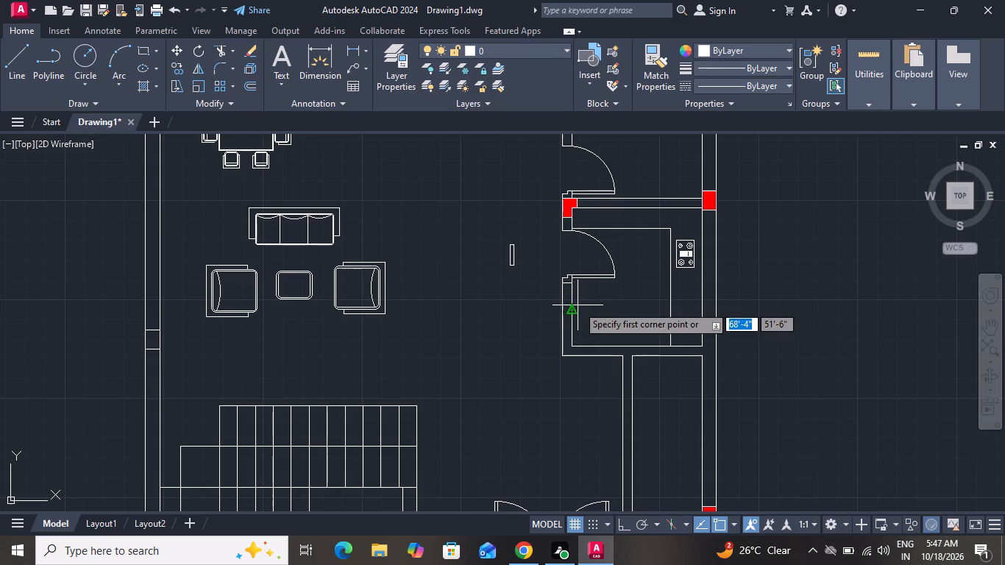
scroll(679, 333, up, 1)
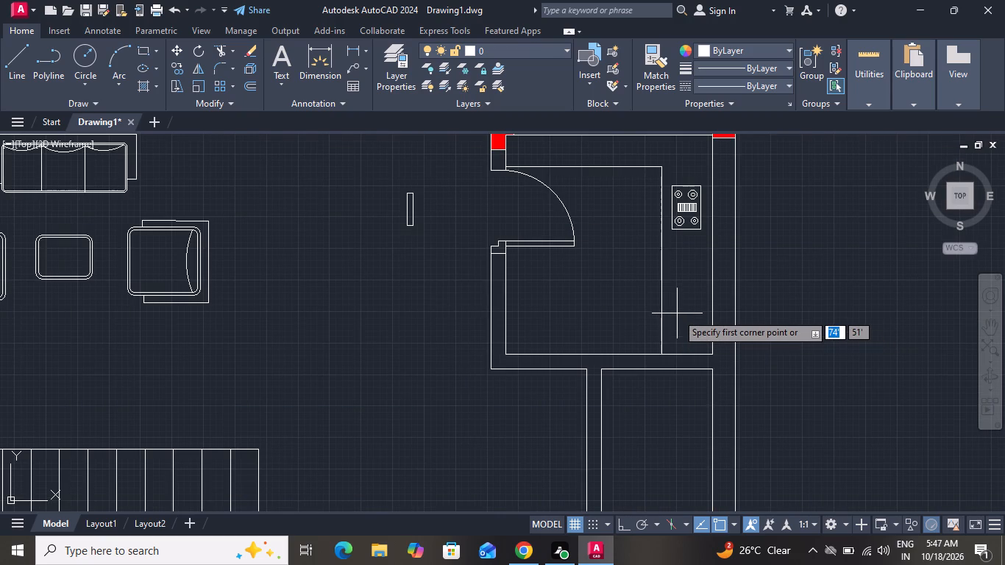
scroll(677, 313, up, 1)
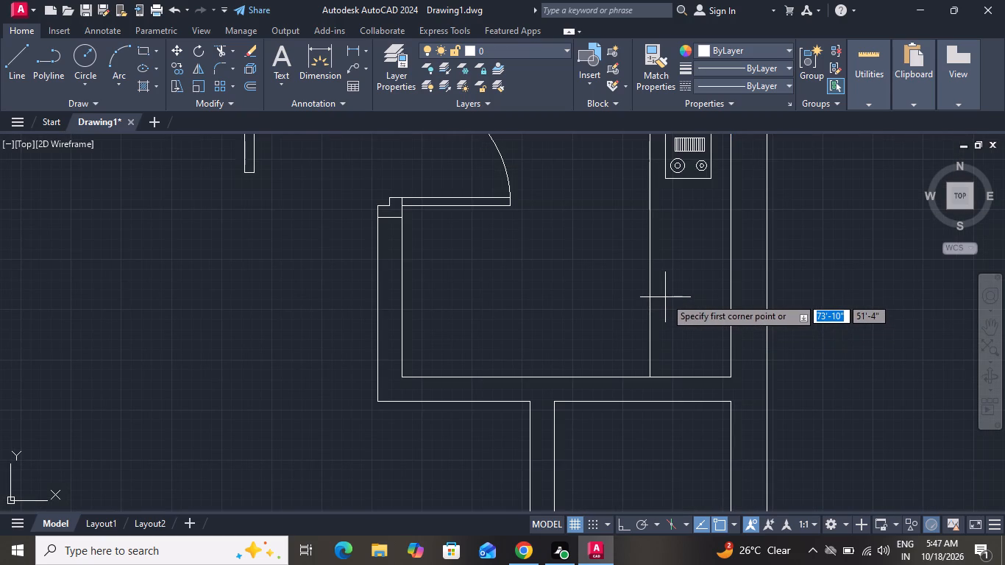
click(664, 297)
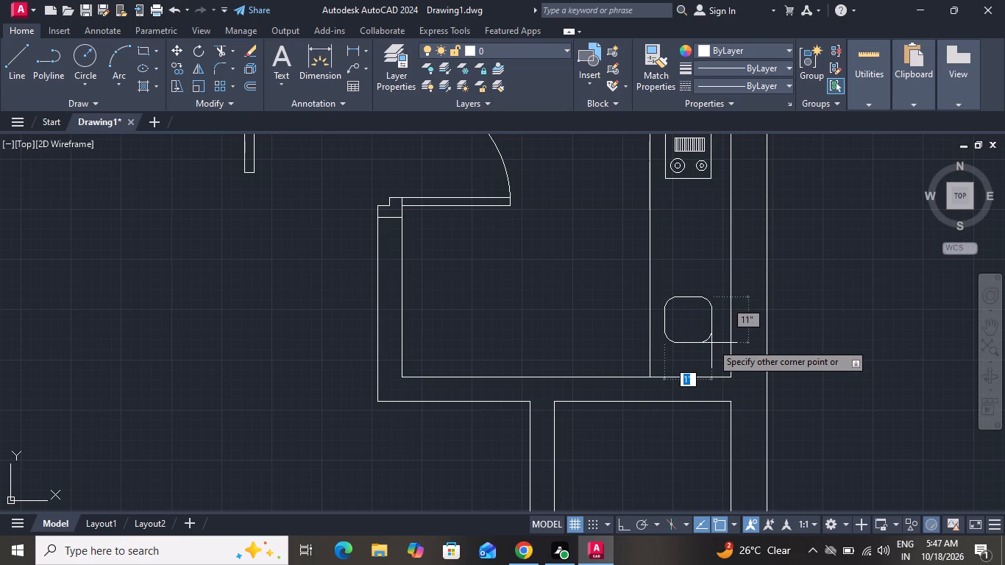
click(714, 352)
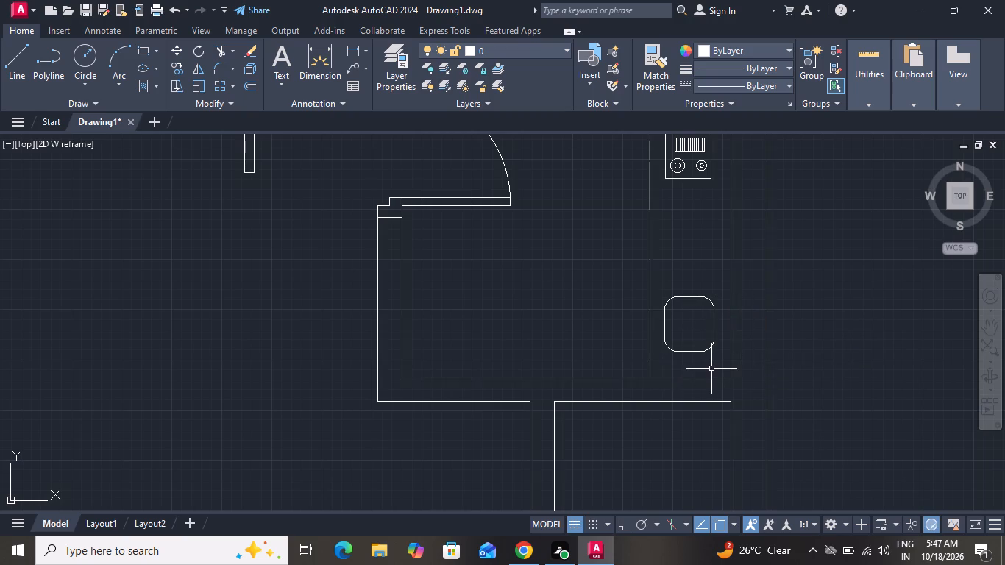
Offset the rounded sink outline 1" inward to form the basin rim.
text(o)
key(space)
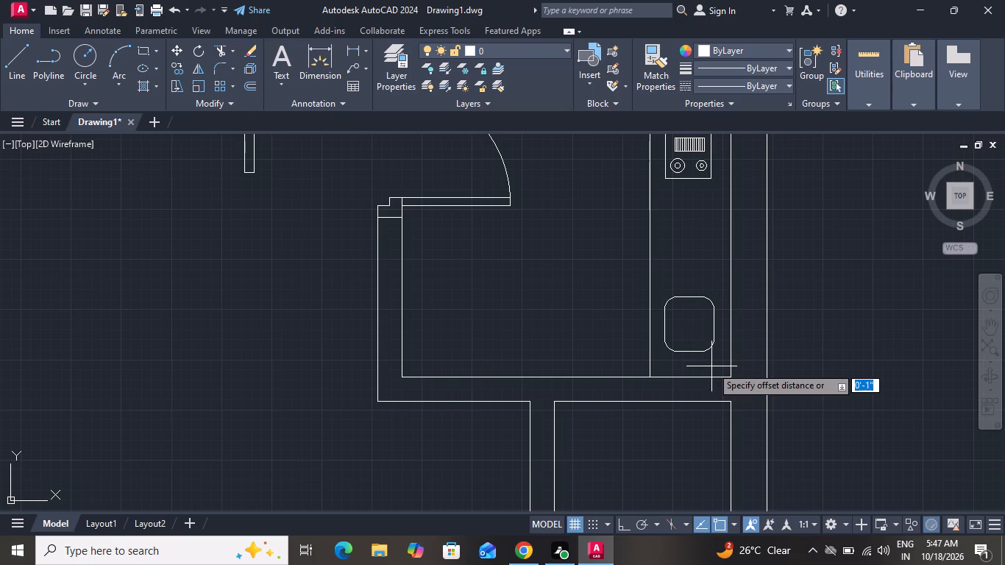
key(1)
key(shift+quotedbl)
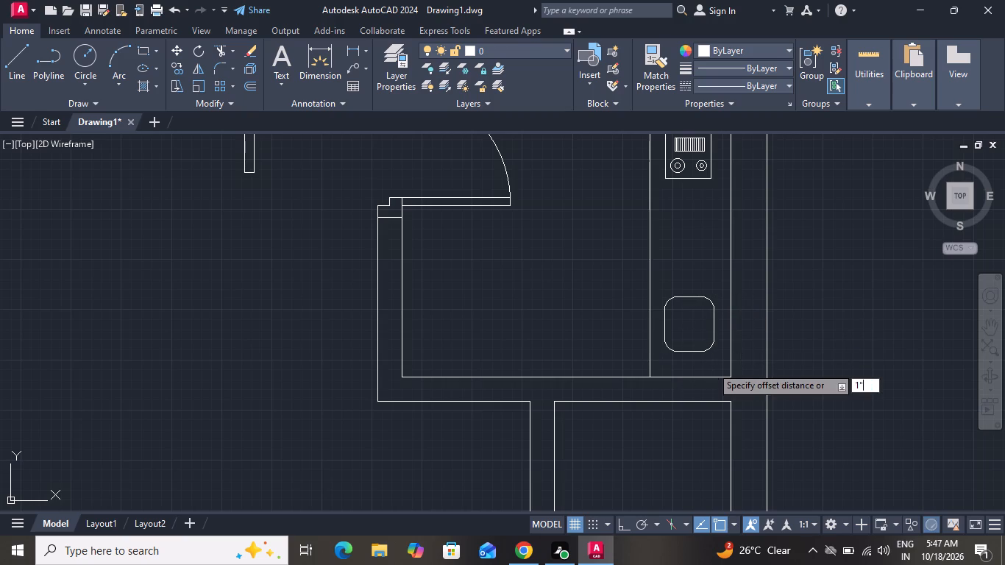
key(Return)
click(716, 333)
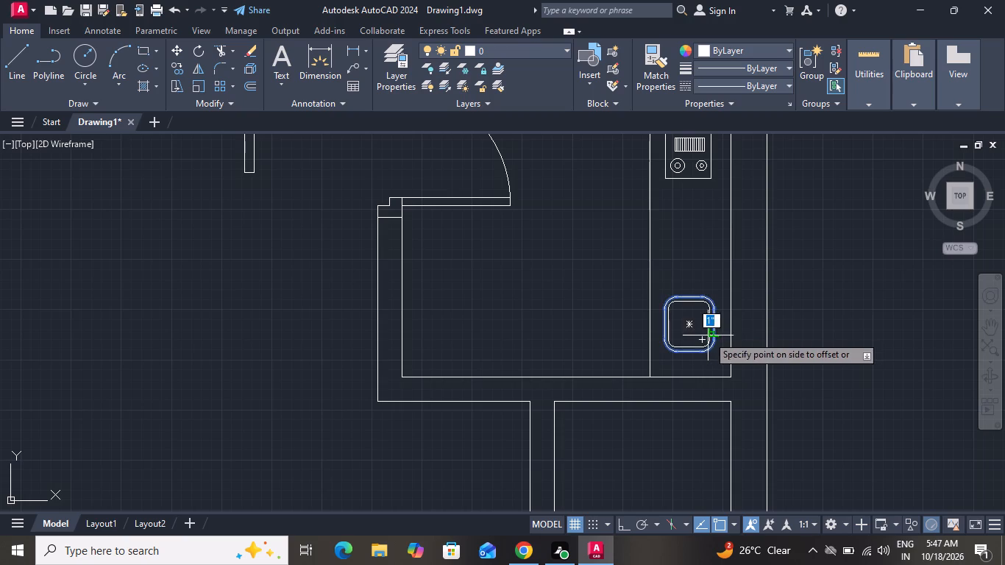
click(708, 335)
right_click(725, 325)
click(745, 349)
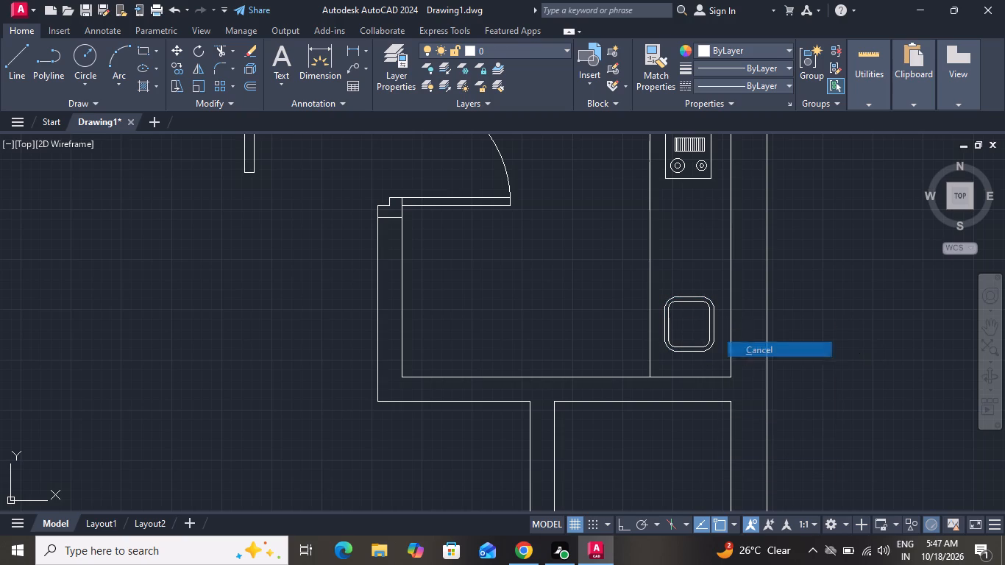
Draw a drain circle of about 2" radius at the centre of the sink basin.
click(81, 52)
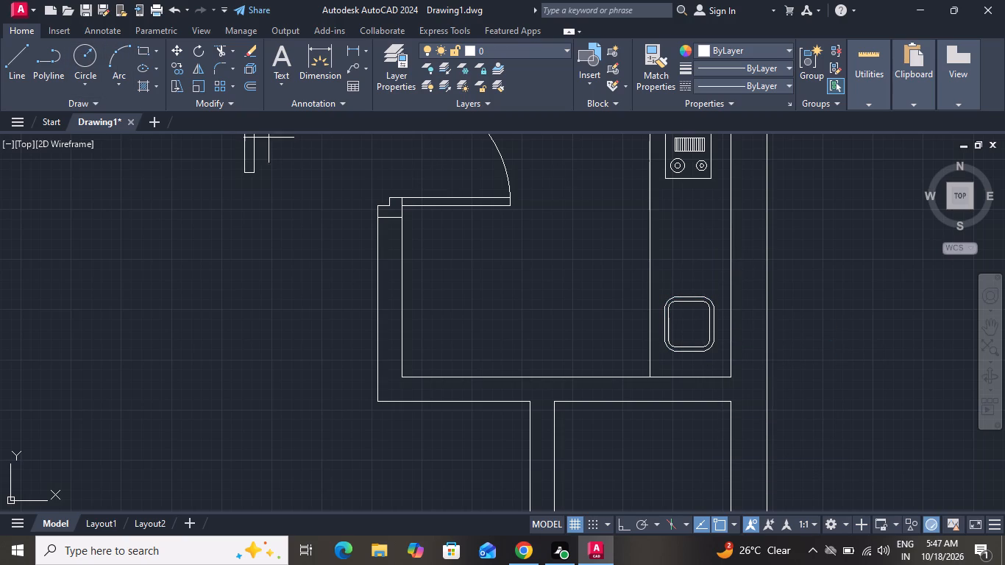
click(691, 330)
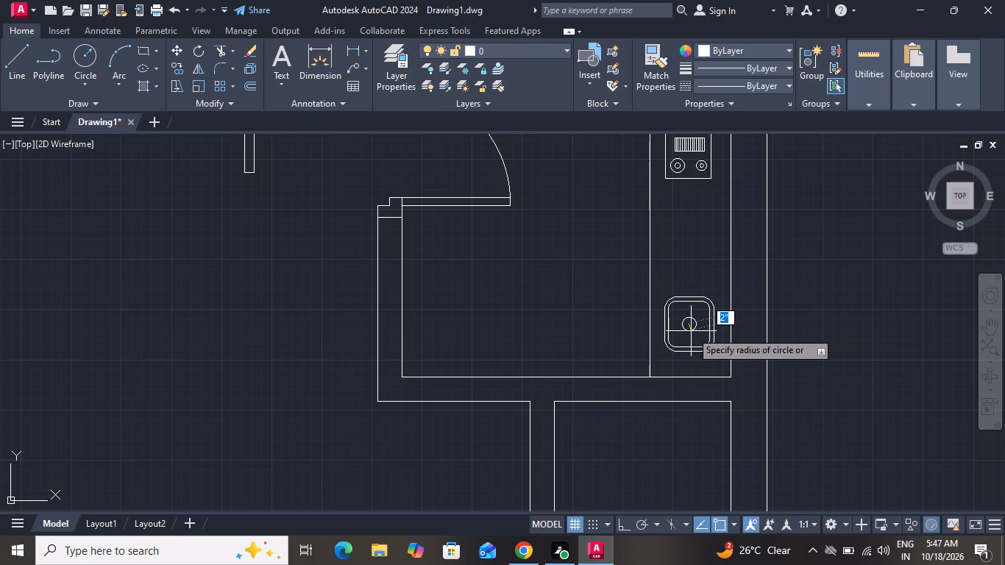
click(691, 331)
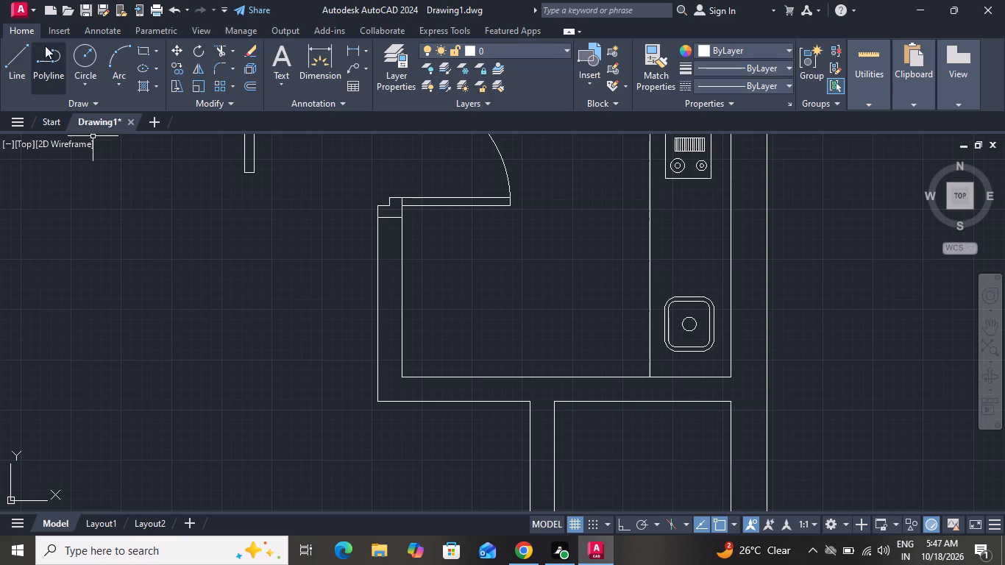
Draw a narrow horizontal faucet rectangle, about 2" high, from the sink outline's right side to the drain circle.
click(139, 47)
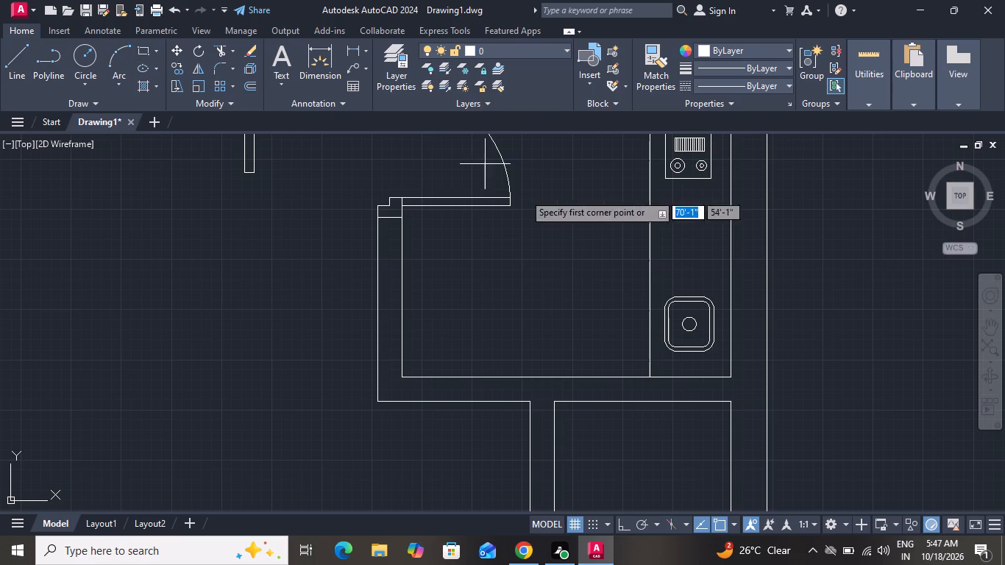
scroll(754, 321, up, 2)
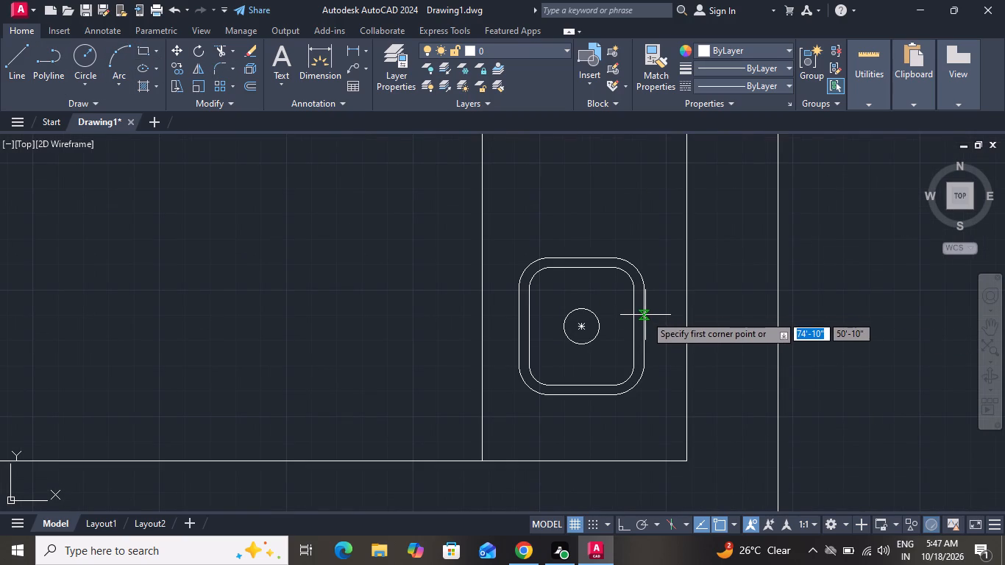
click(645, 315)
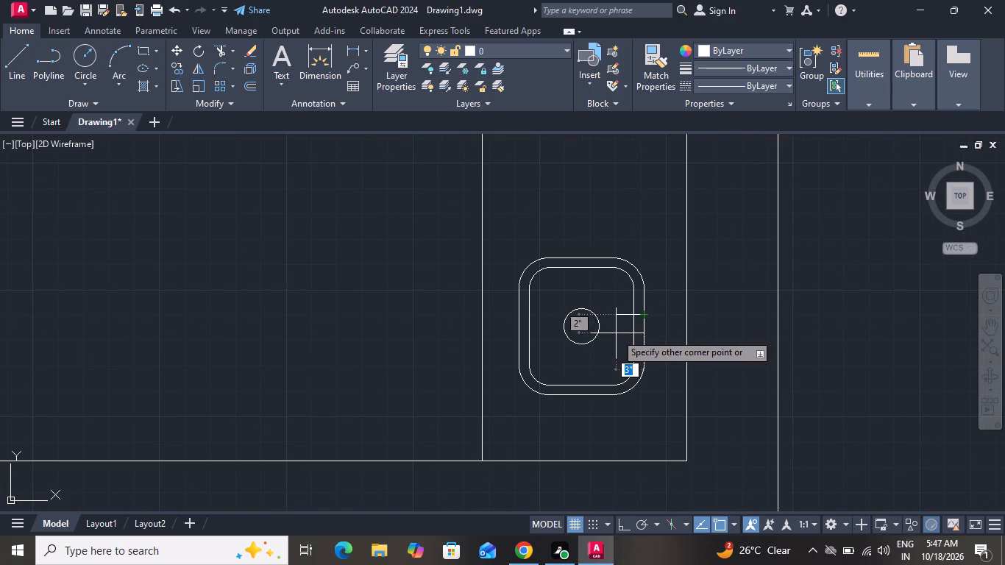
click(606, 335)
scroll(676, 321, down, 1)
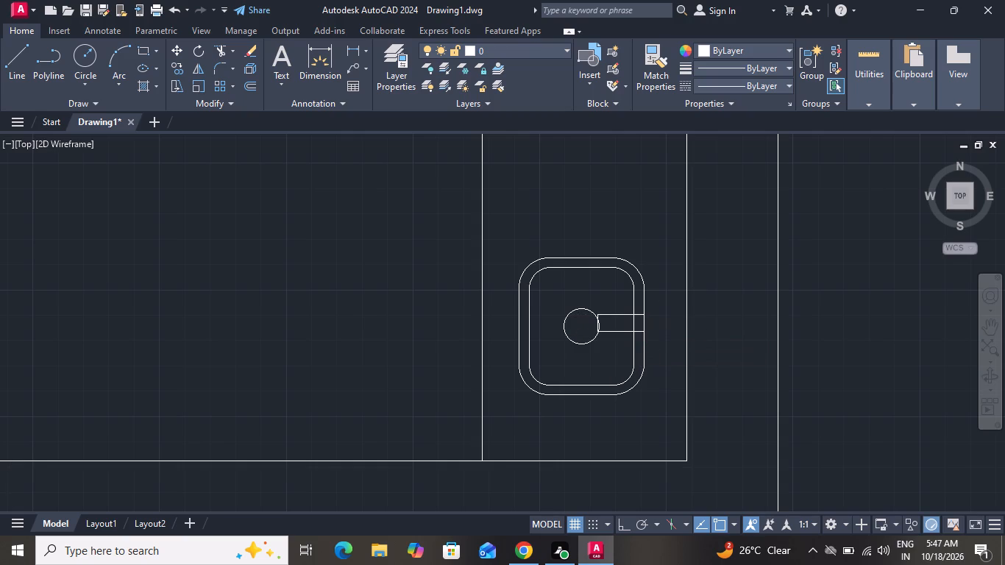
scroll(678, 321, down, 2)
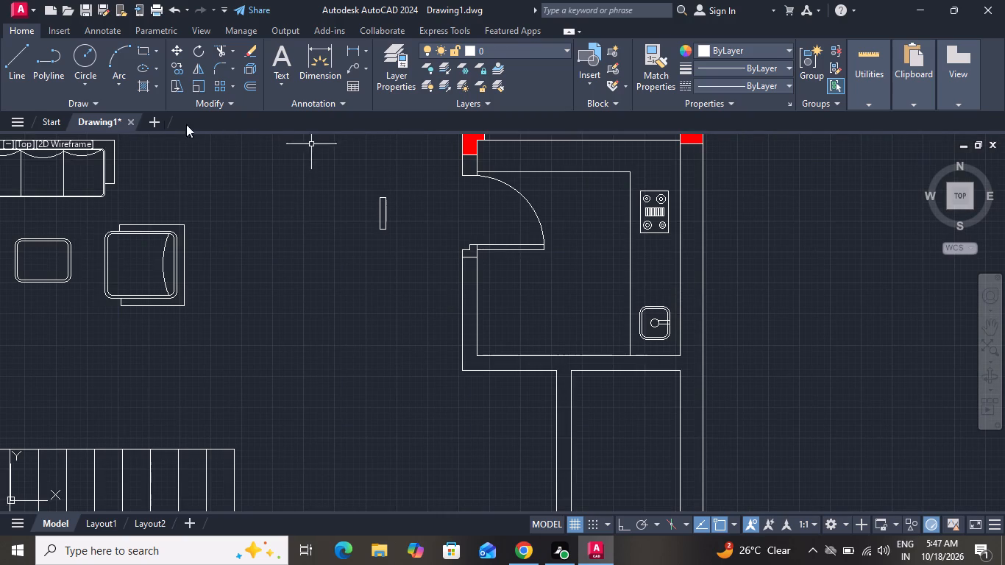
Hatch the L-shaped kitchen counter around the stove and sink with the ANSI32 pattern in colour 122,175,223.
click(138, 88)
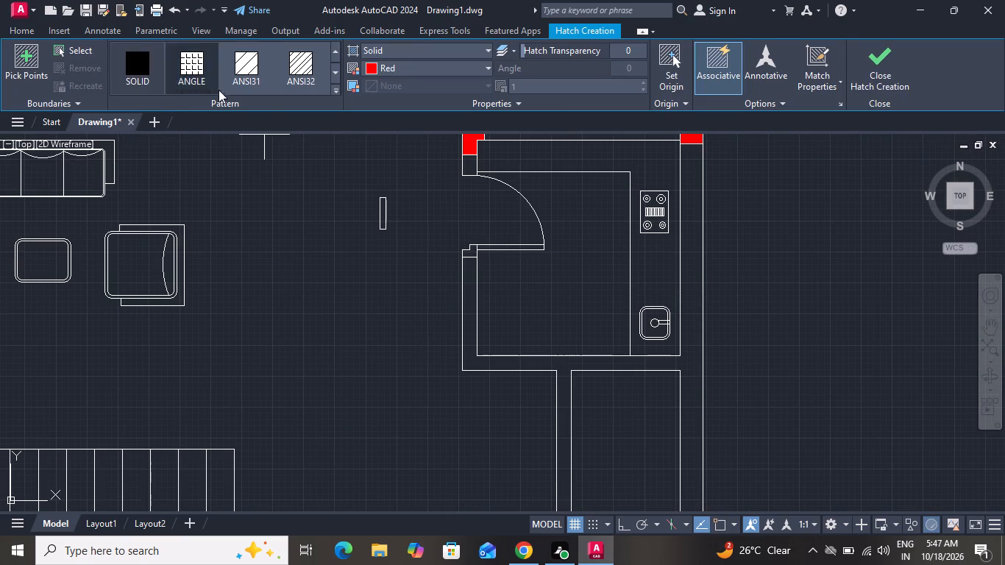
click(294, 69)
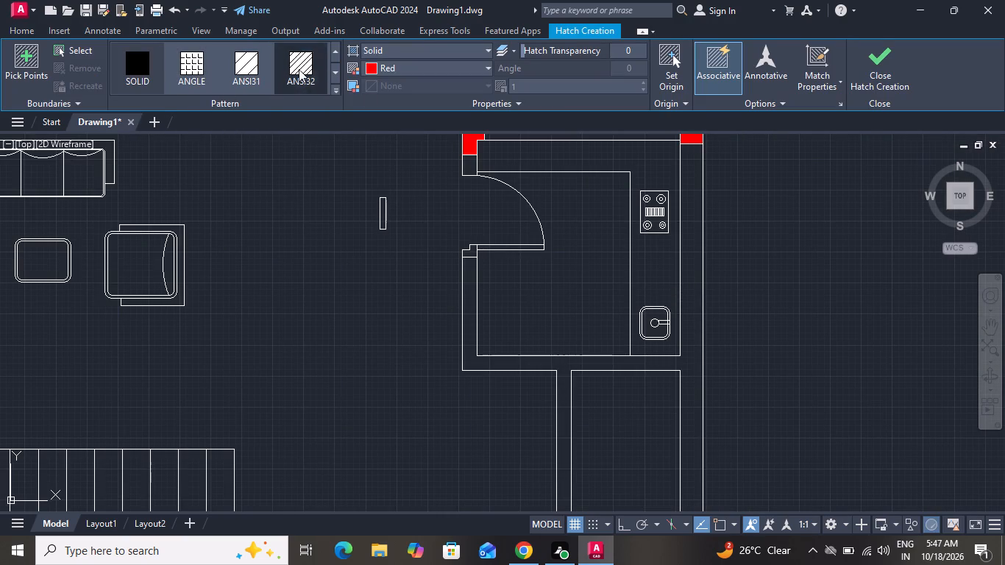
click(628, 160)
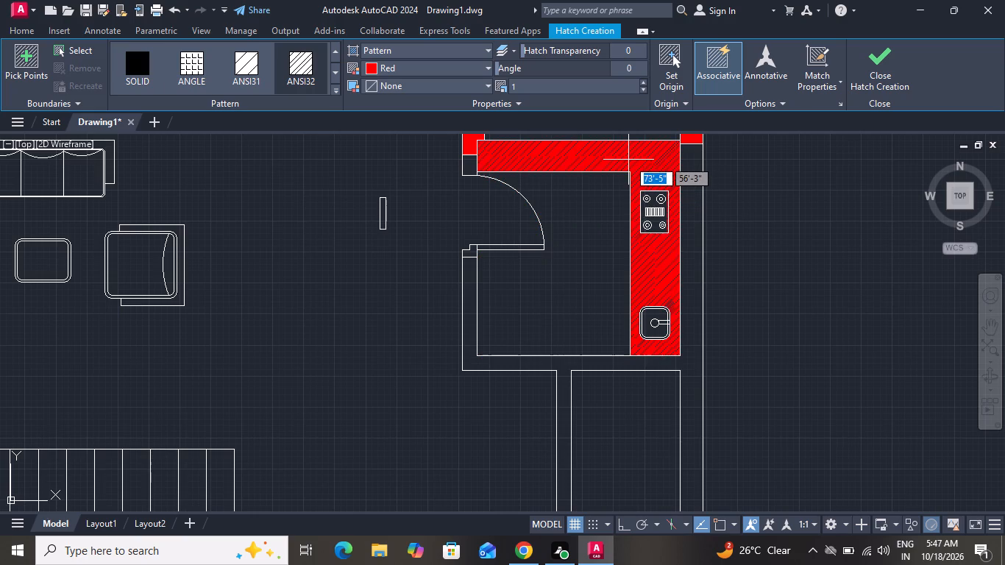
click(645, 84)
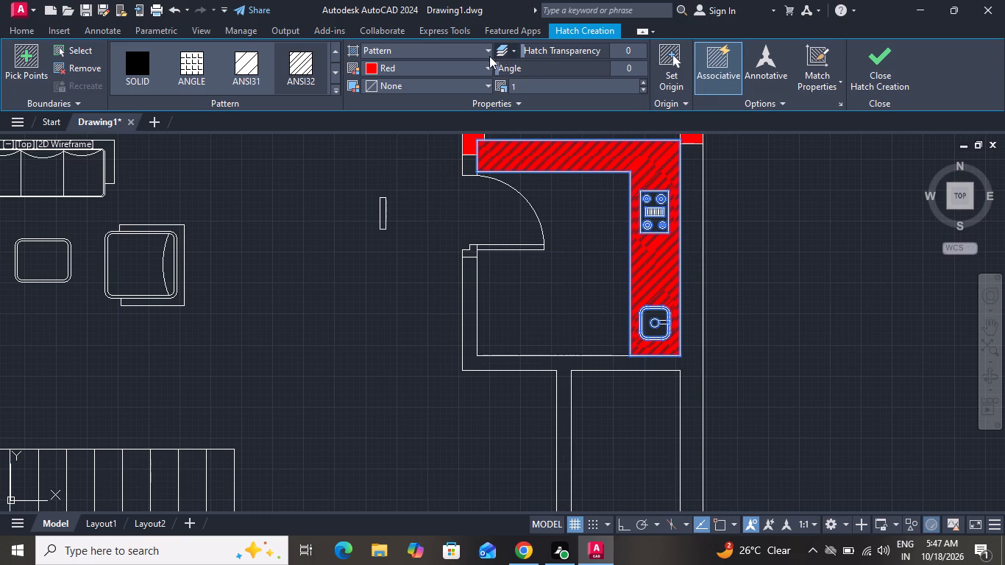
click(447, 74)
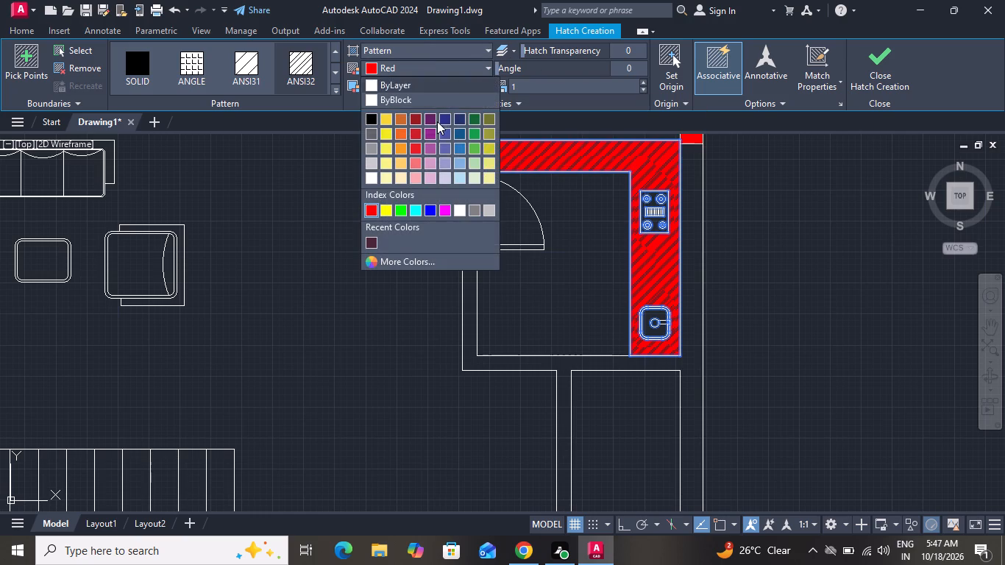
click(466, 165)
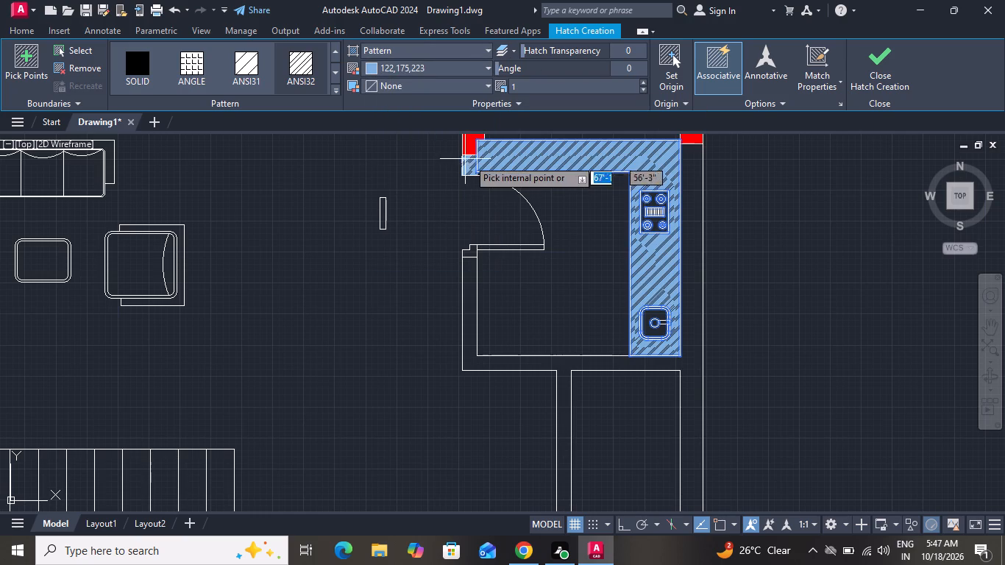
key(Escape)
Set the kitchen counter hatch's pattern scale to 6.
click(635, 168)
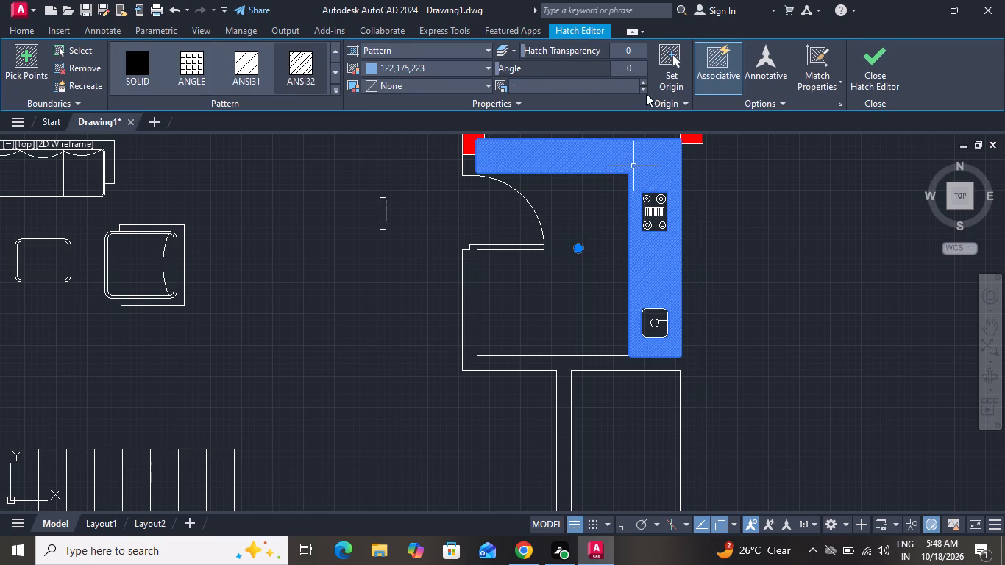
click(647, 83)
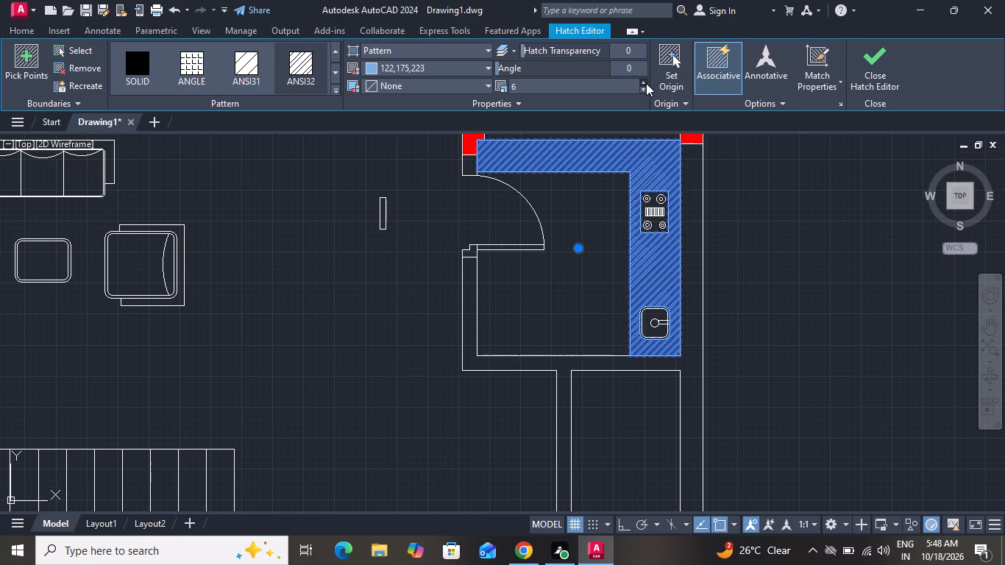
key(Escape)
scroll(662, 247, down, 2)
key(Escape)
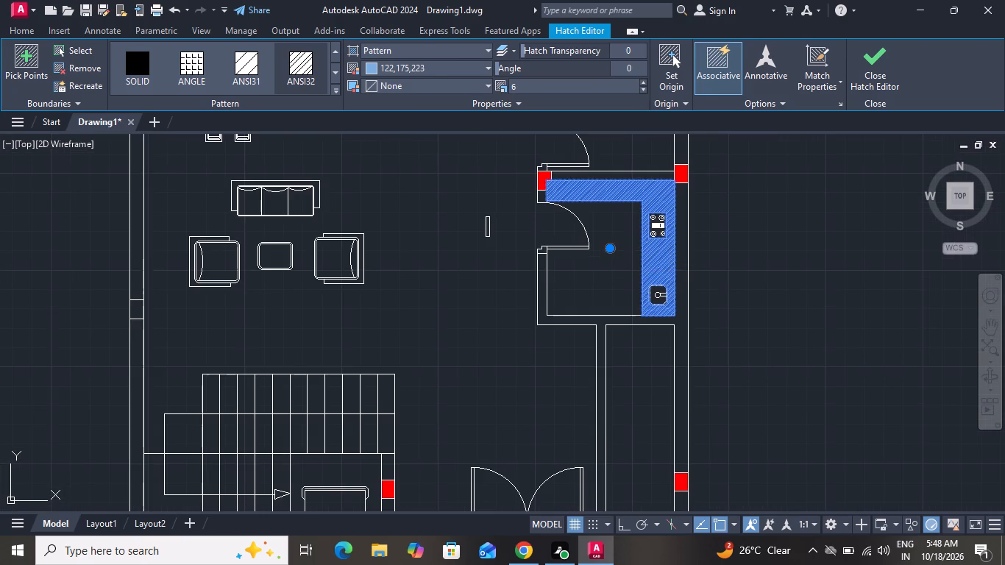
Delete the stray narrow upright rectangle in the hall between the seating group and the kitchen door.
scroll(672, 282, down, 2)
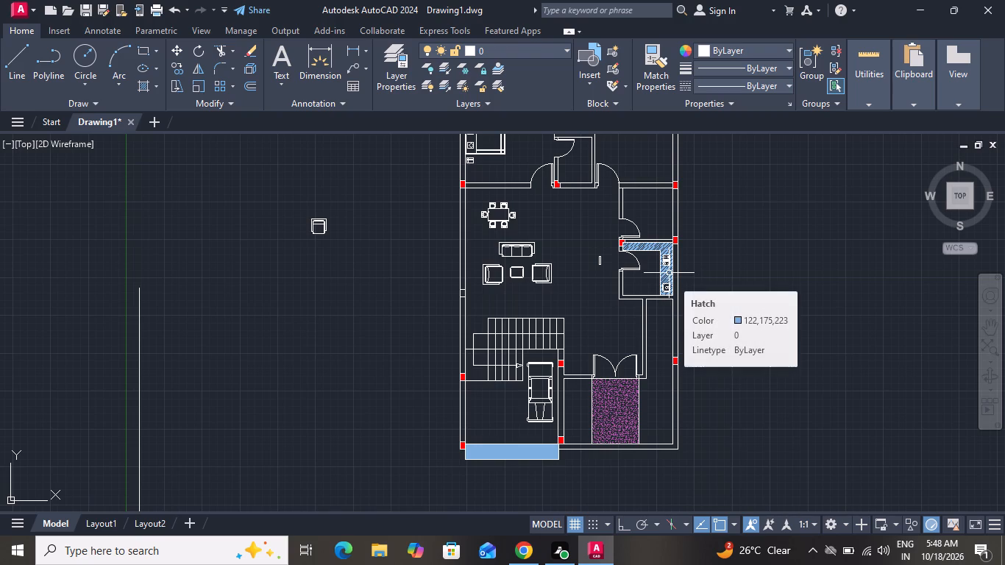
scroll(669, 273, down, 2)
scroll(617, 259, up, 1)
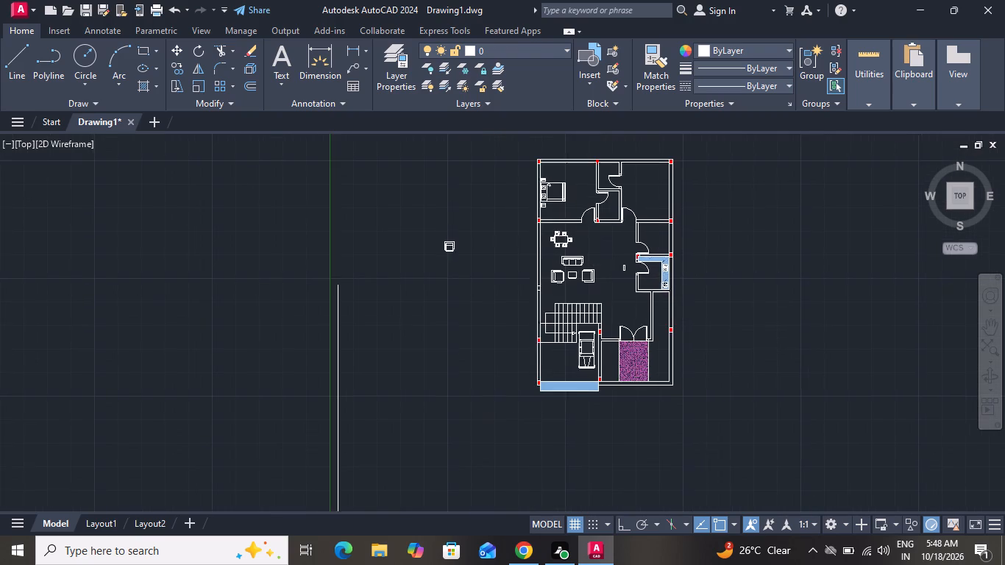
scroll(617, 259, up, 3)
drag(642, 277, 636, 296)
click(602, 335)
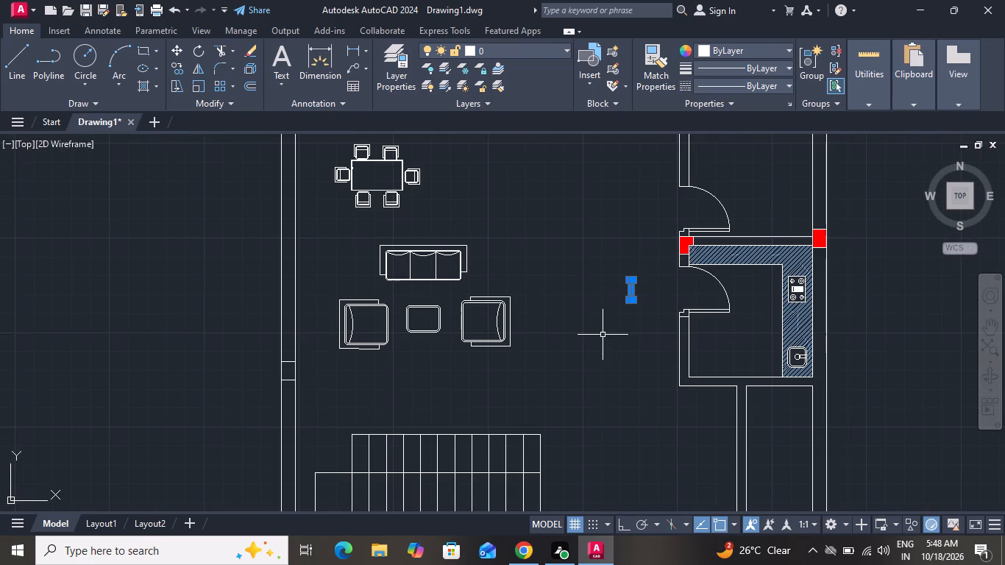
key(Delete)
Delete the leftover chair lying outside the floor plan, left of the house.
scroll(603, 335, down, 2)
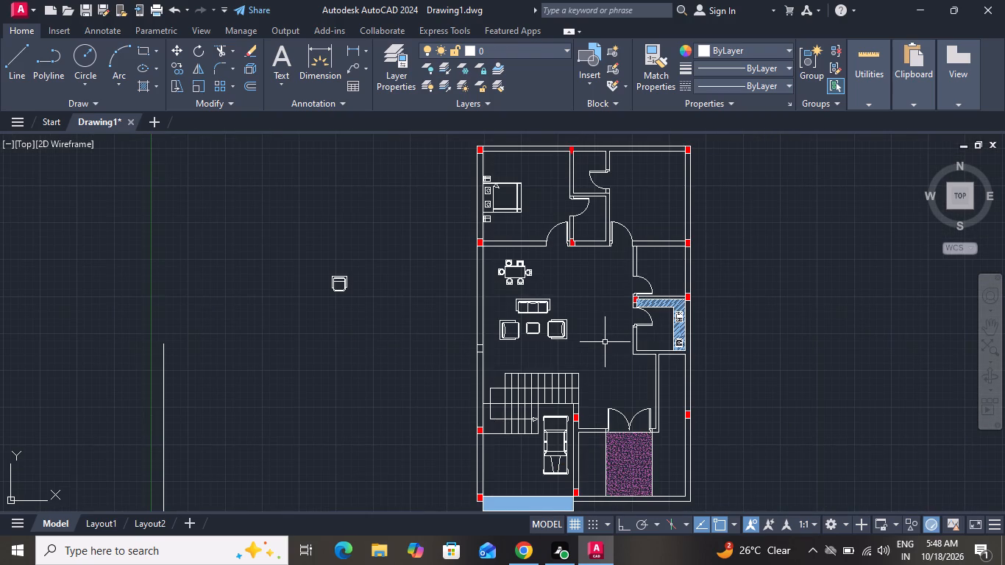
drag(379, 202, 379, 214)
click(285, 360)
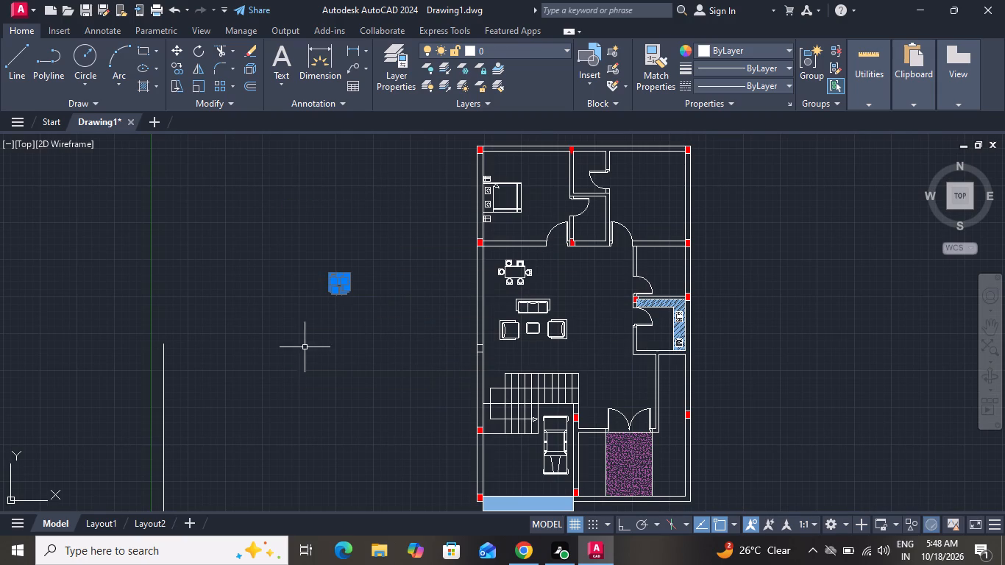
key(Delete)
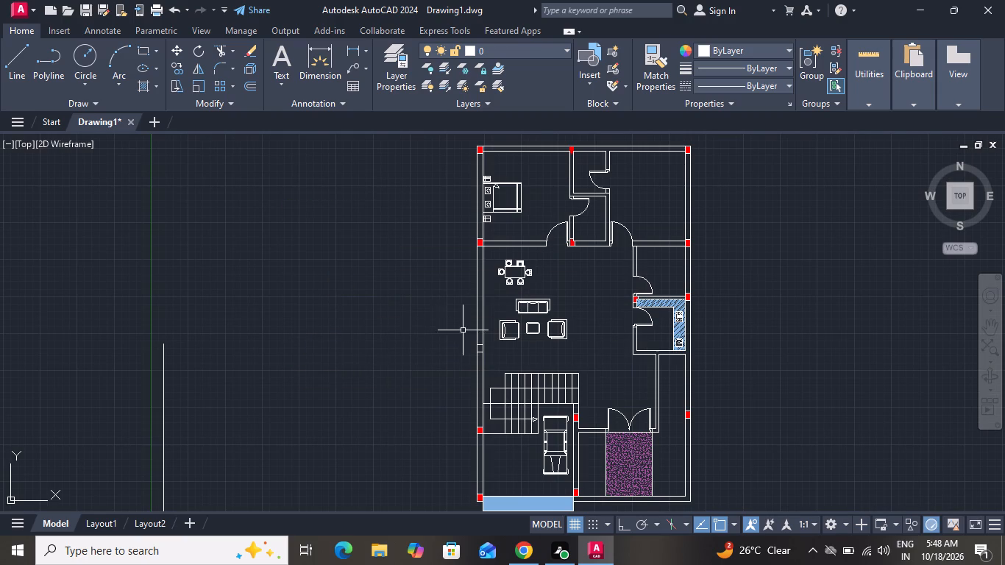
Fill the unfilled column in the left outer wall beside the seating area with a solid red hatch.
scroll(463, 331, up, 1)
click(136, 85)
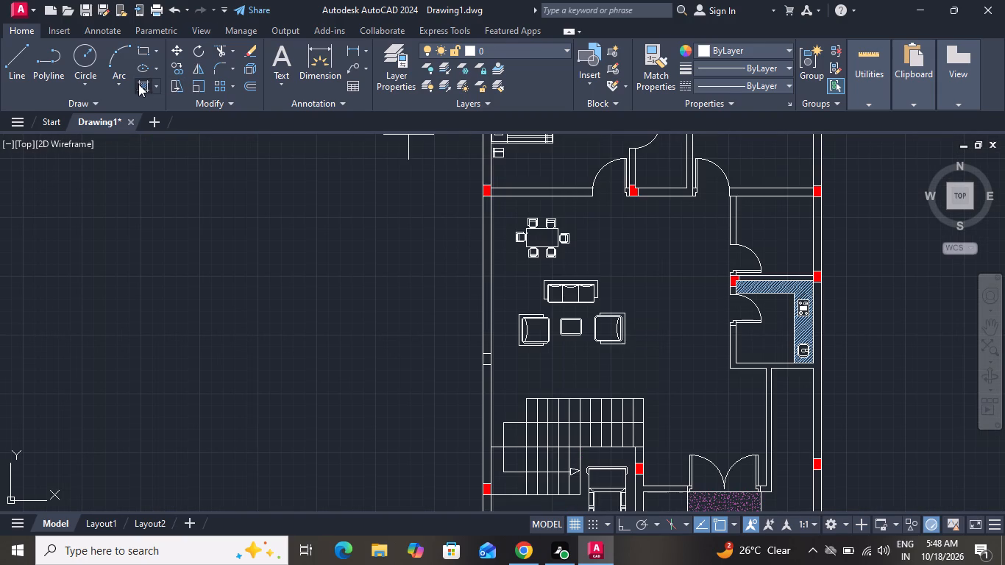
click(136, 74)
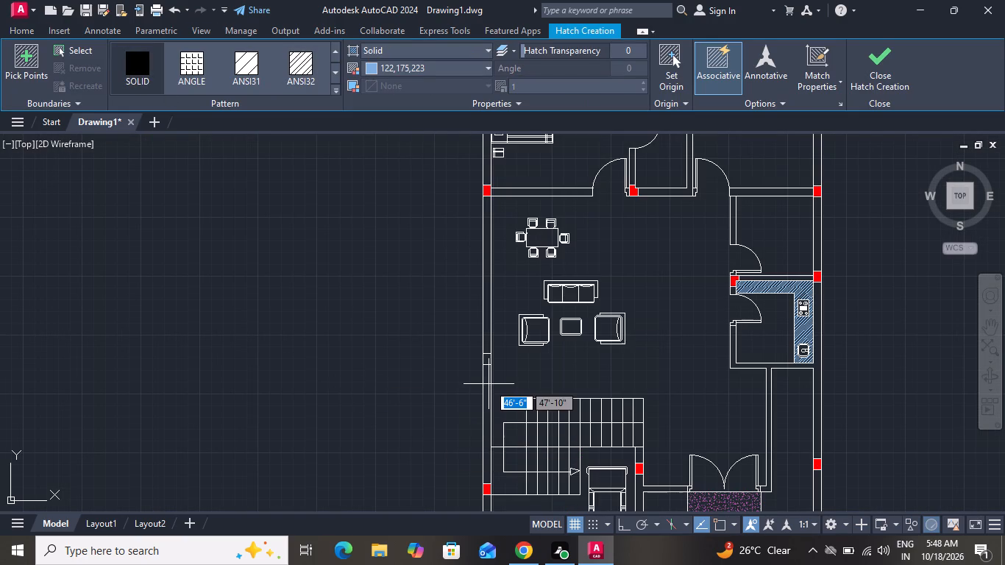
scroll(489, 384, up, 2)
click(476, 330)
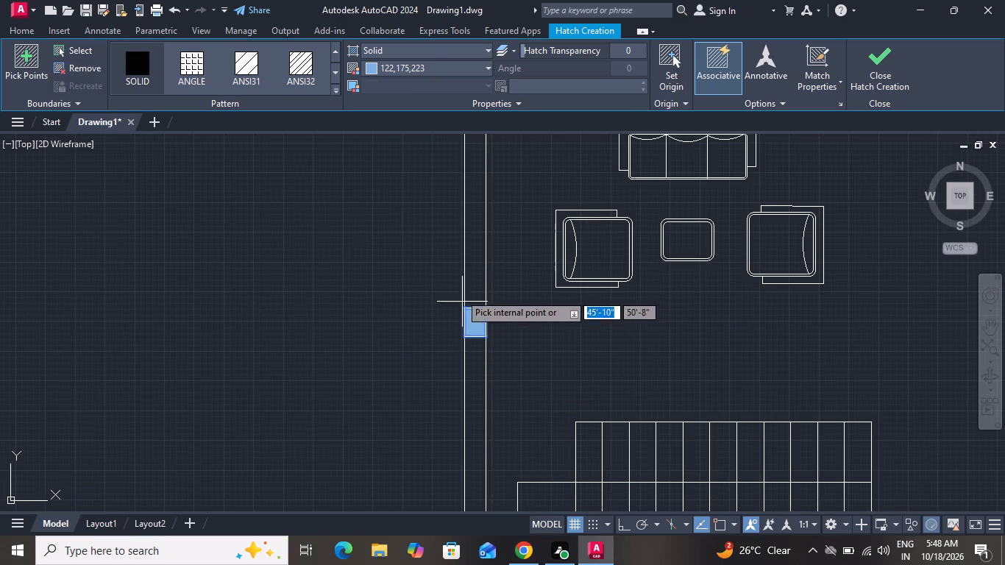
click(433, 63)
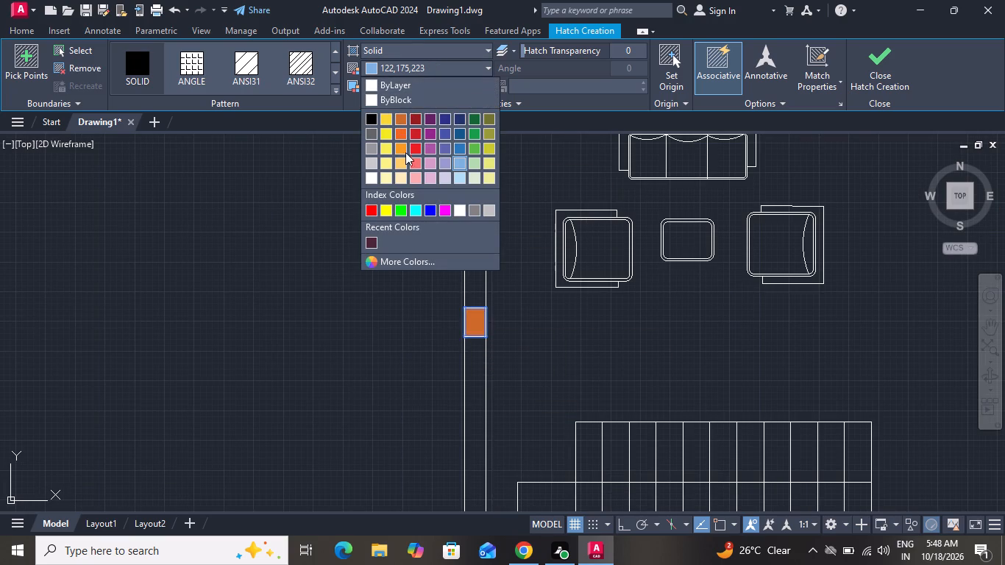
click(368, 212)
right_click(310, 283)
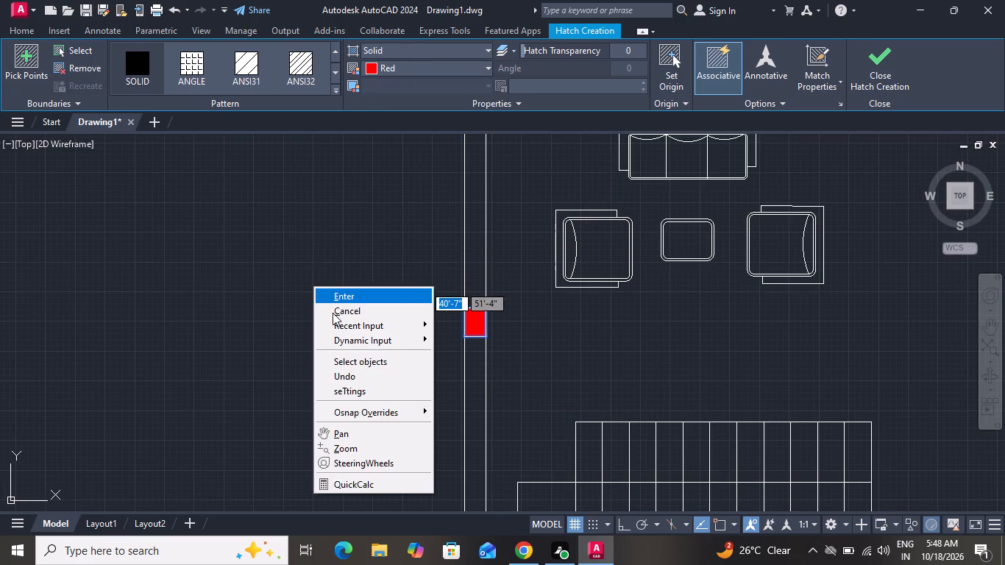
click(333, 313)
scroll(352, 287, down, 5)
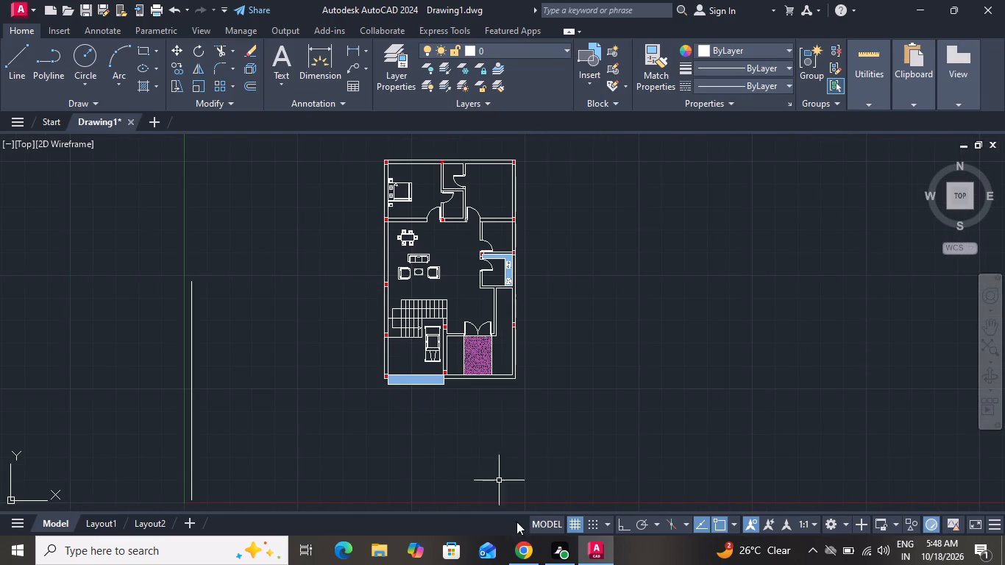
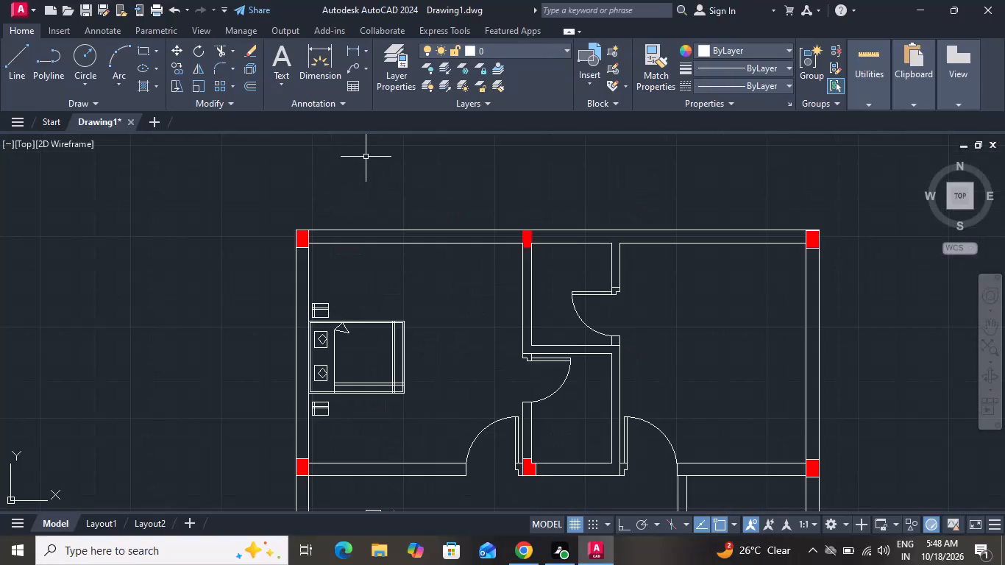
Insert the architectural toilet block into the left bedroom, in the open area near its upper right corner.
key(t)
text(p)
key(space)
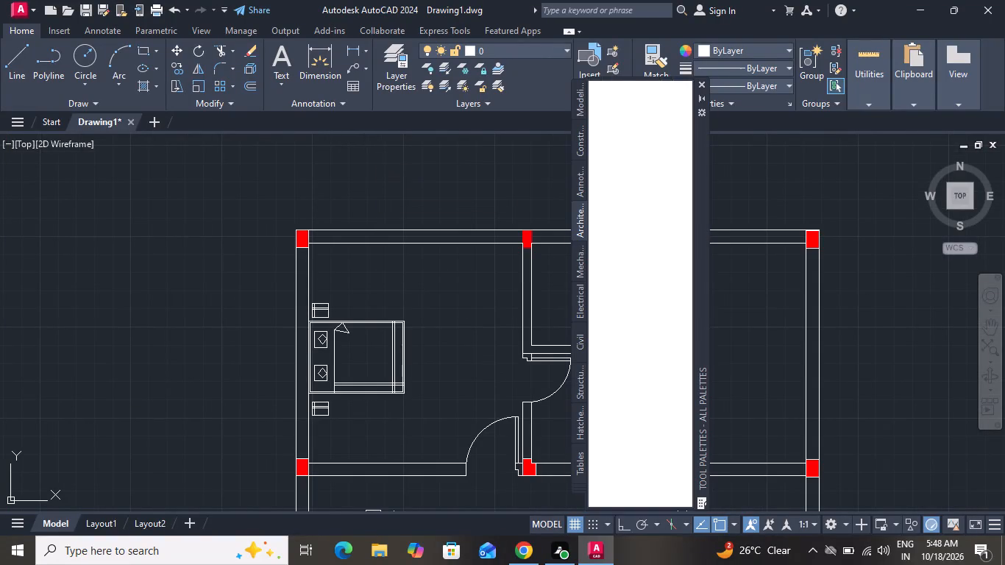
drag(634, 272, 469, 293)
click(703, 78)
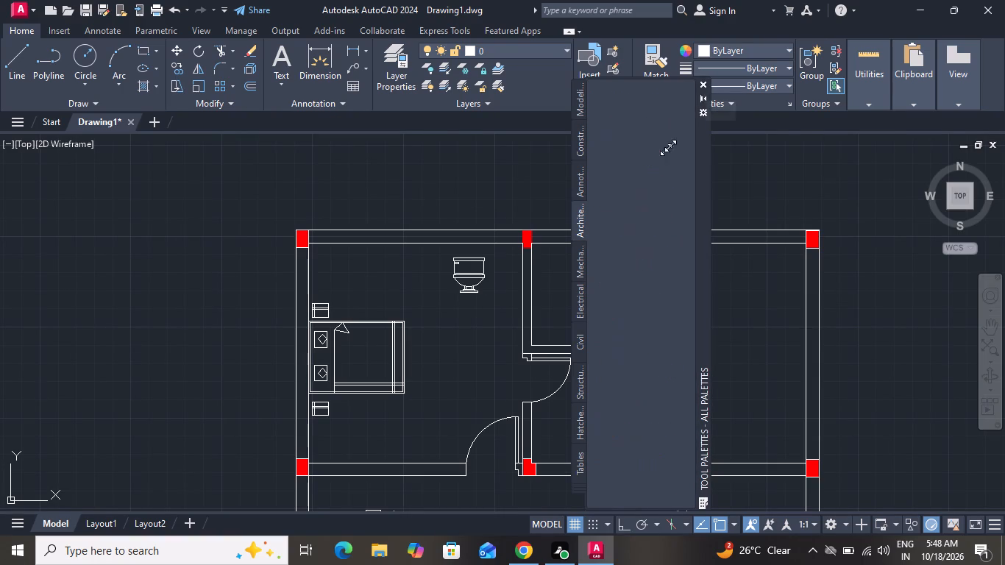
click(702, 82)
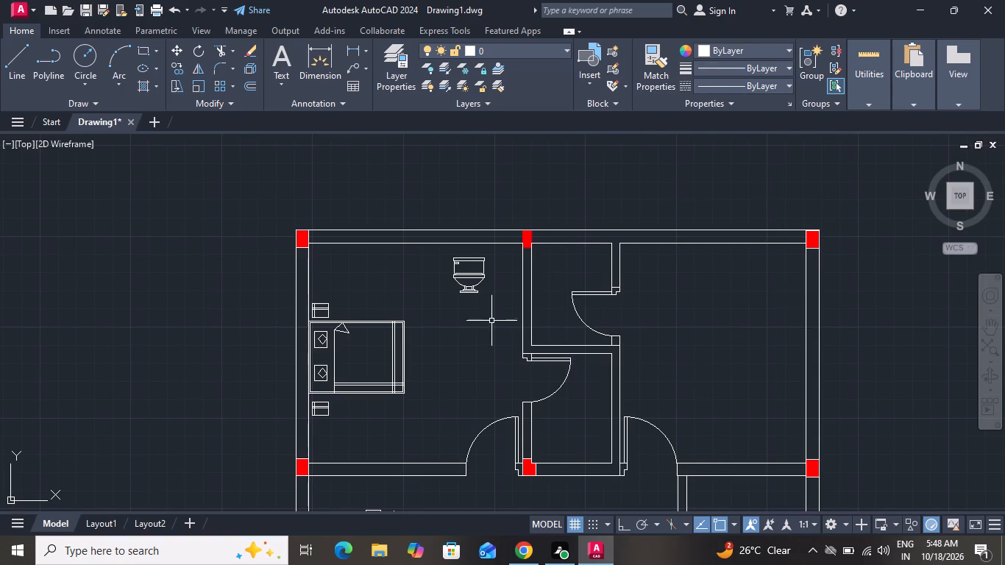
Switch the inserted toilet block to its Round (Plan) representation.
click(482, 271)
click(448, 297)
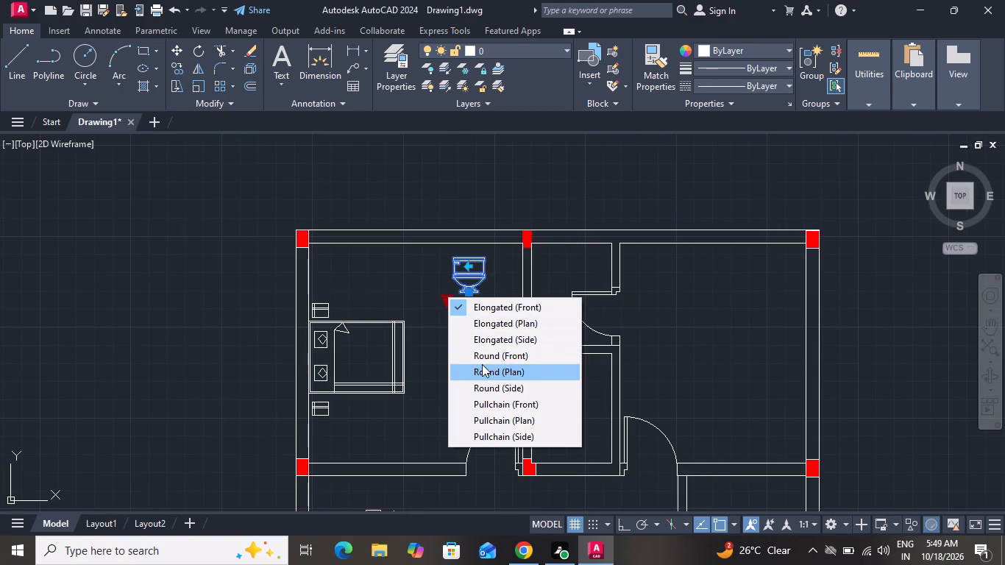
click(484, 365)
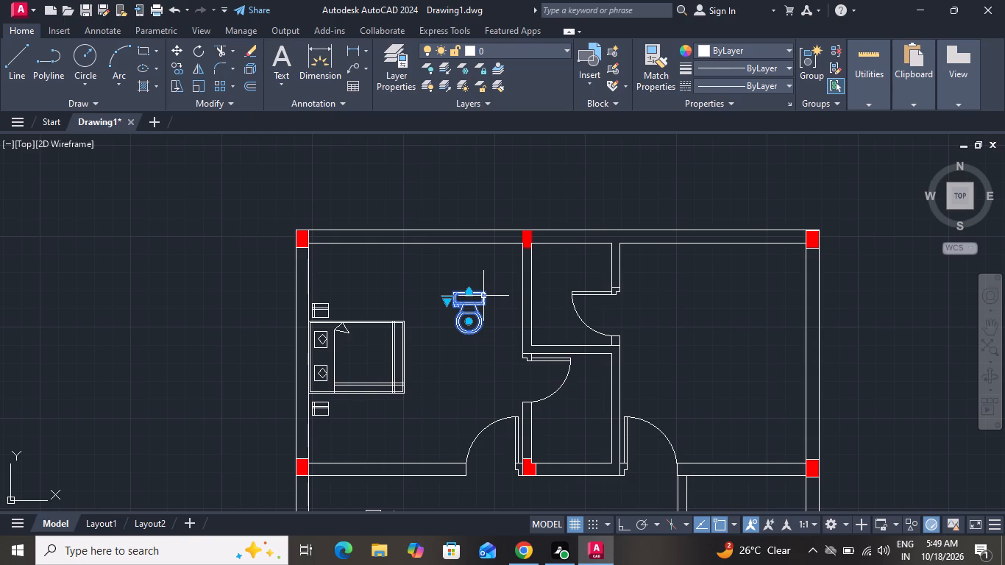
Move the toilet into the upper bathroom so its tank sits against the inner face of the top wall.
click(177, 49)
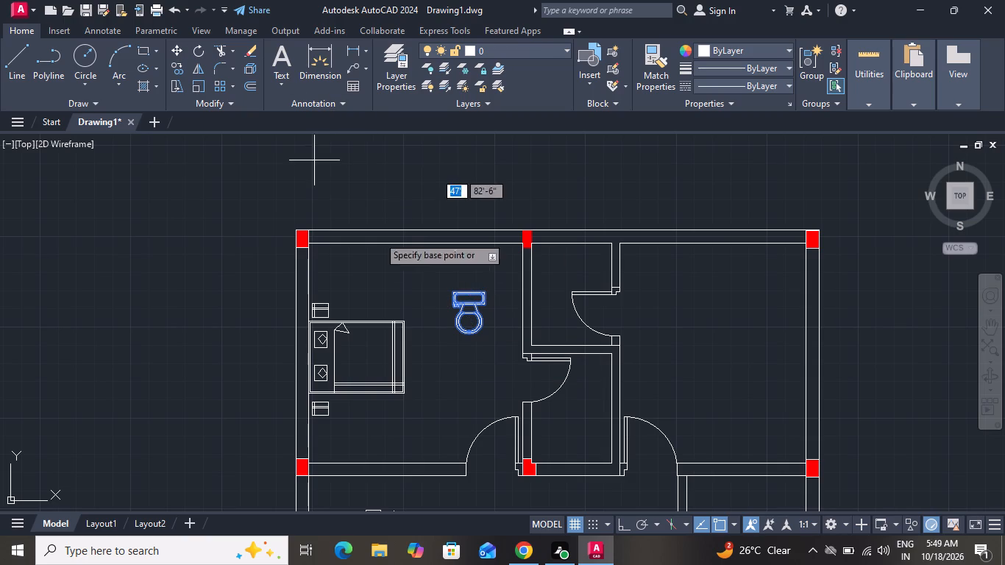
click(456, 288)
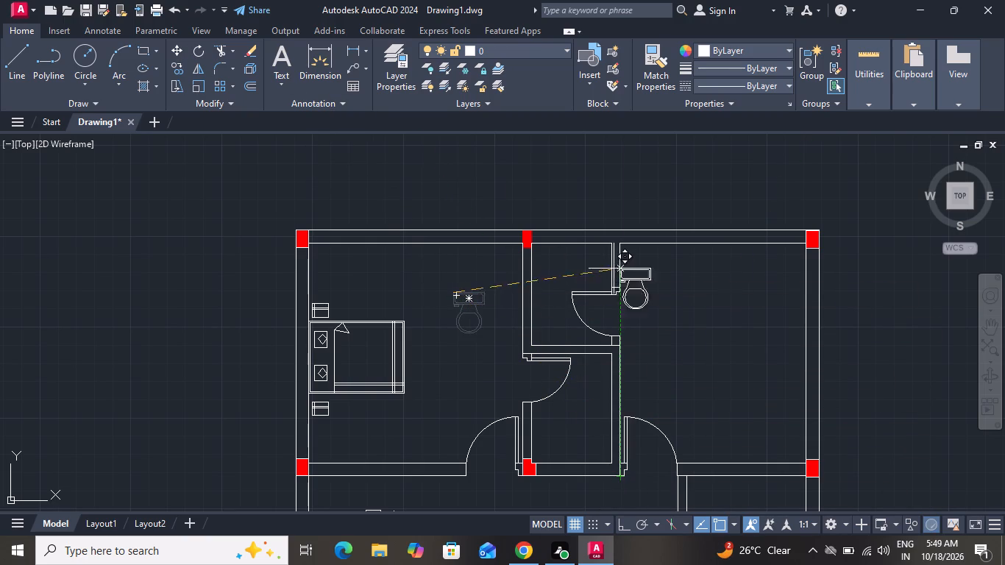
scroll(556, 247, down, 1)
scroll(549, 246, up, 2)
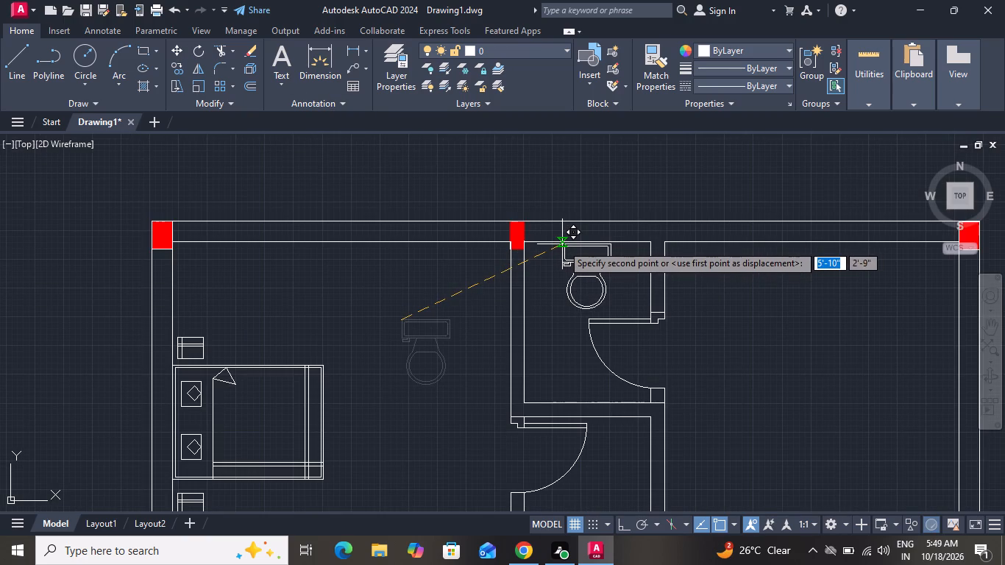
click(560, 241)
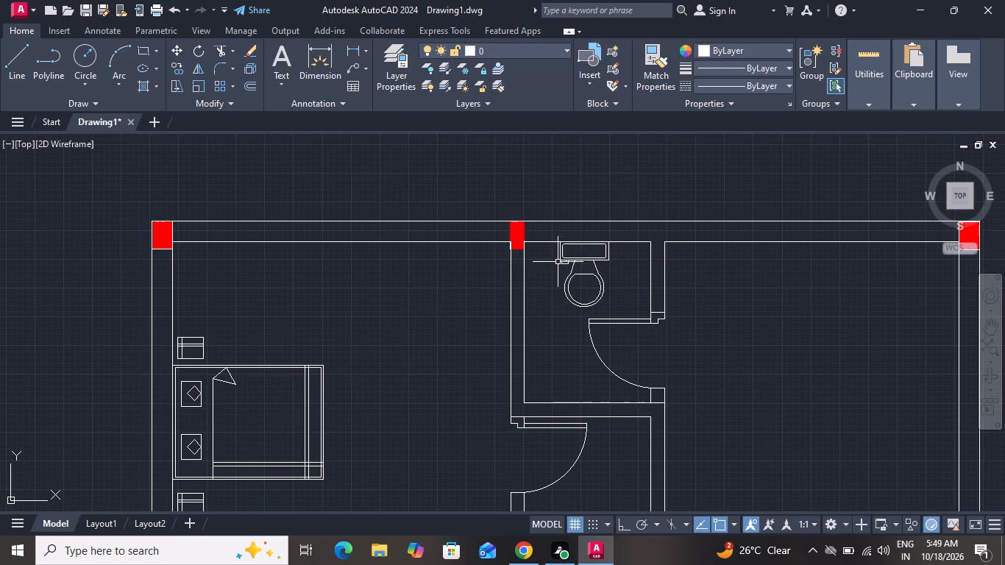
Copy the toilet from the upper bathroom straight down into the lower bathroom.
scroll(579, 226, down, 2)
click(575, 250)
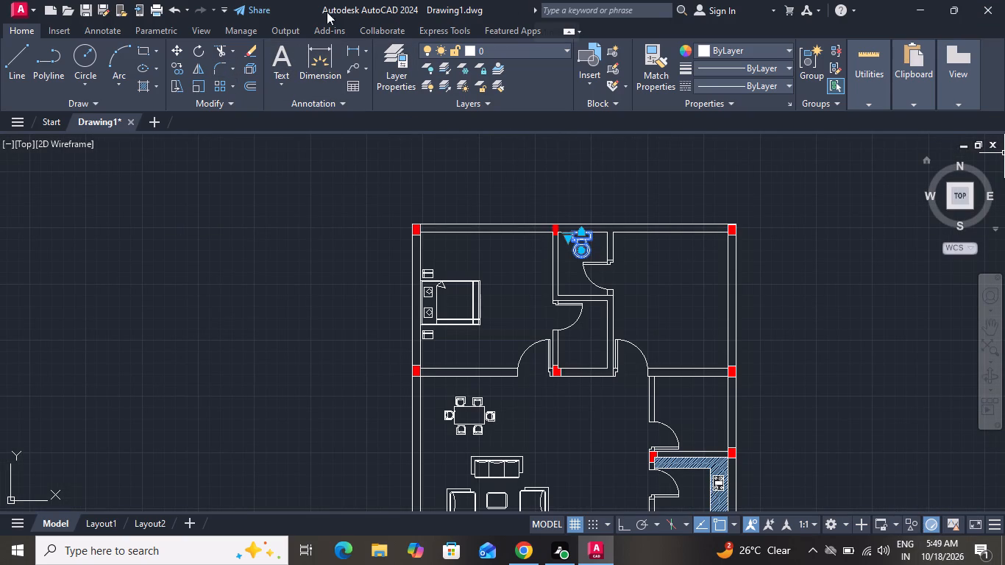
click(183, 68)
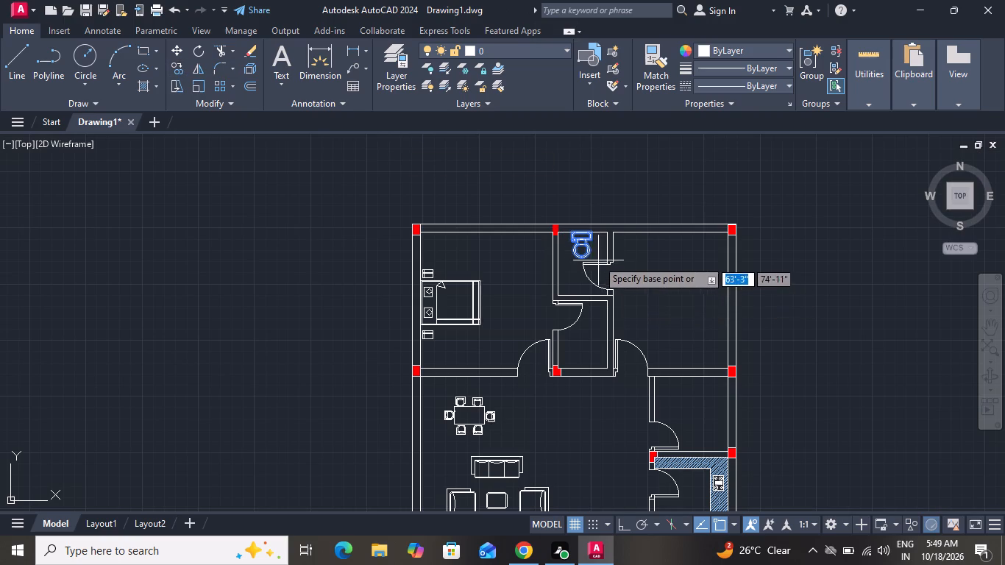
click(589, 256)
click(588, 350)
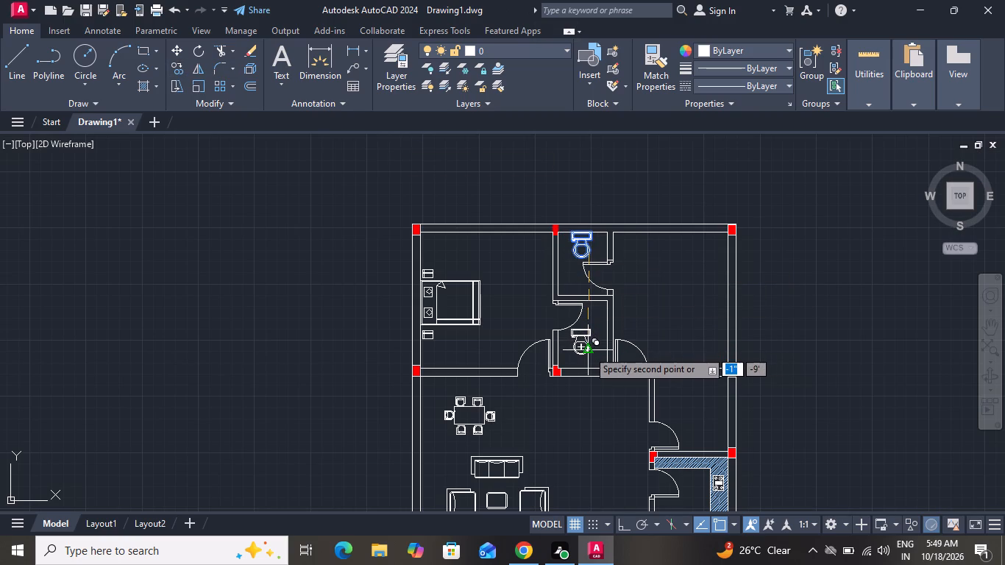
right_click(589, 350)
click(644, 167)
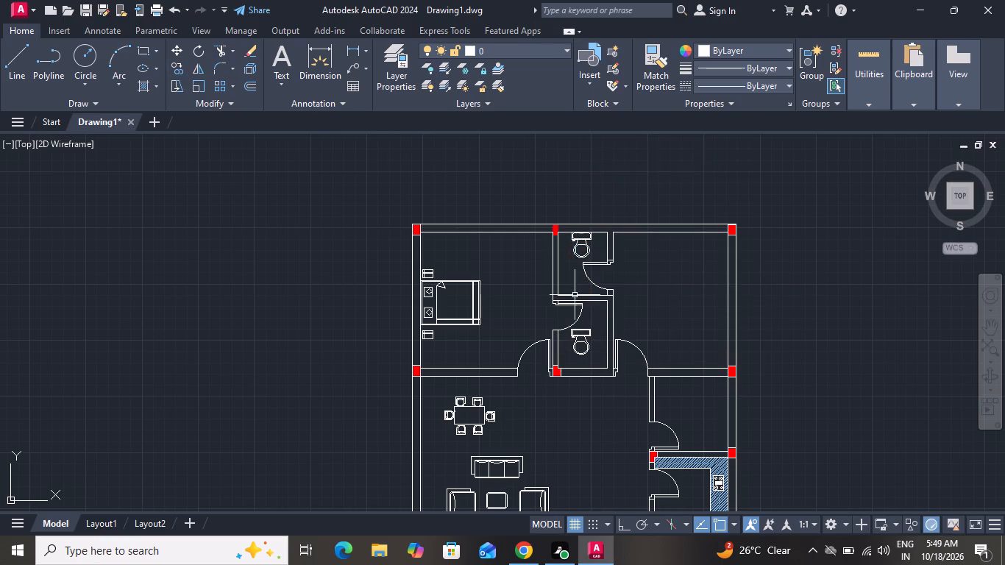
Rotate the lower bathroom's toilet 180° about its tank's upper right corner, with Ortho on.
scroll(581, 316, up, 3)
click(586, 359)
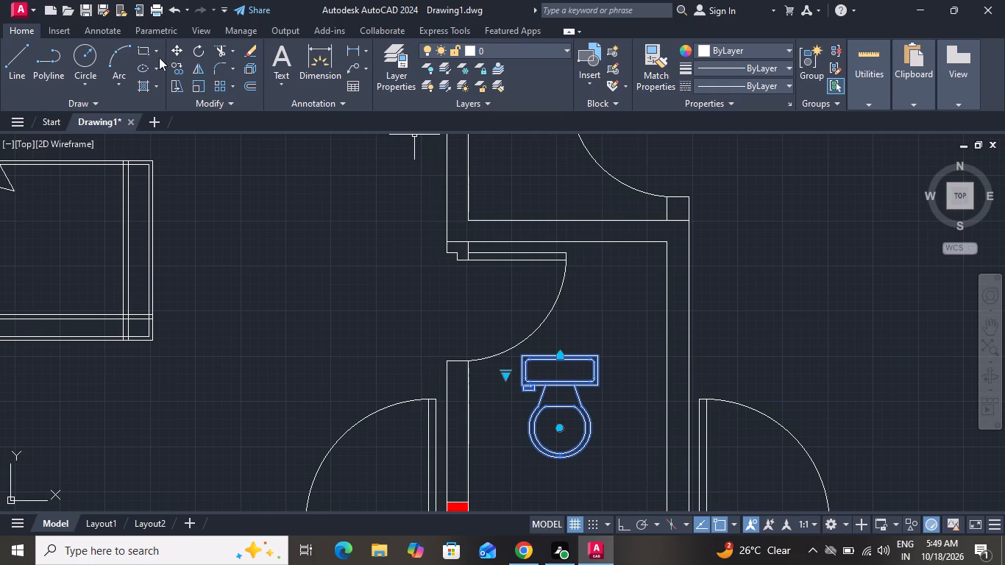
click(206, 50)
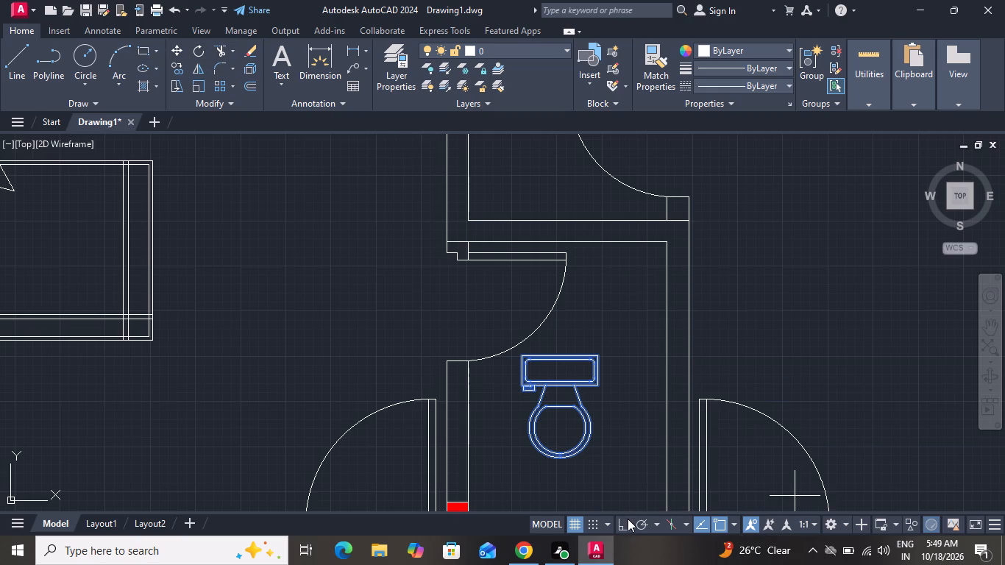
click(628, 520)
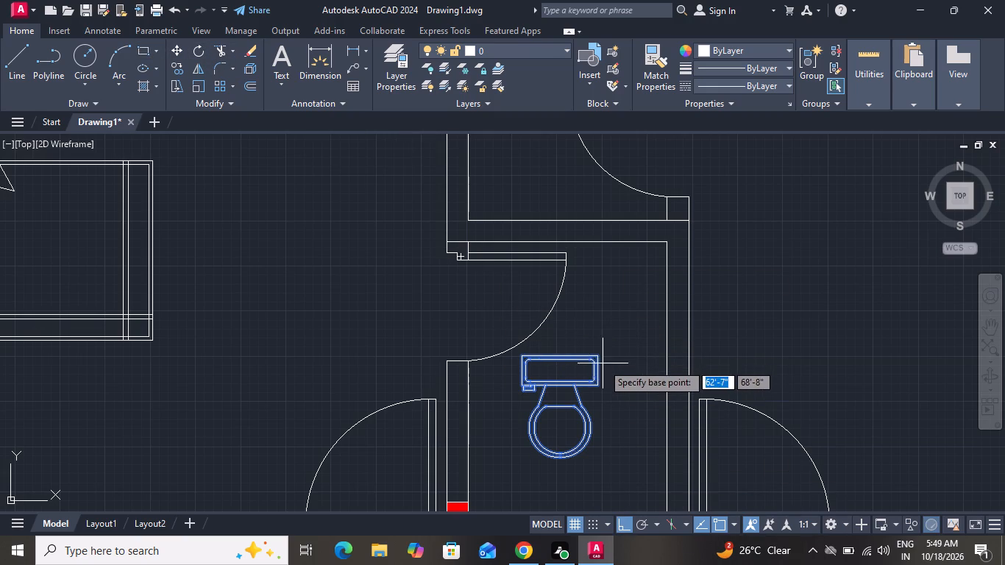
click(601, 355)
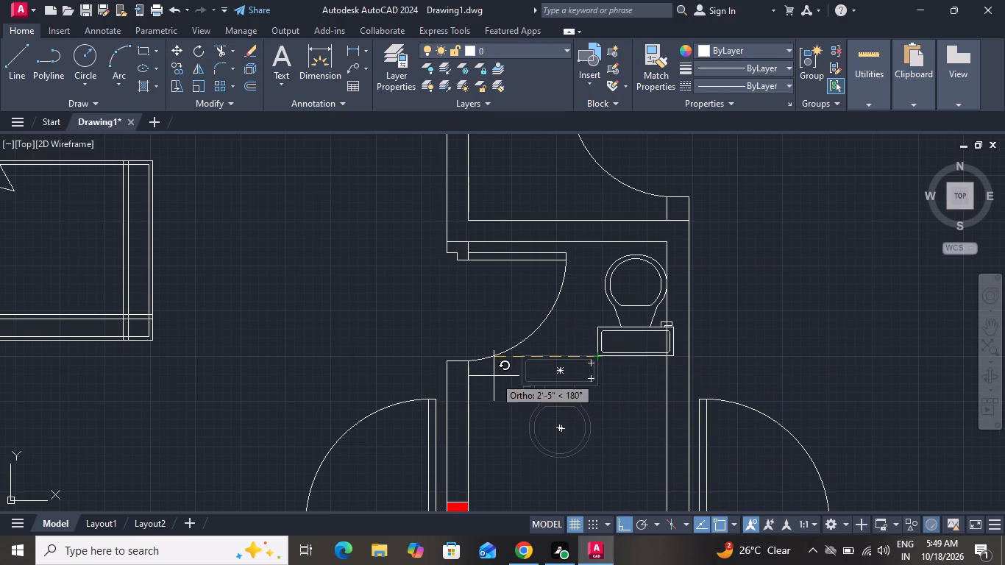
click(494, 376)
Move the rotated toilet, together with the outer line of the lower bathroom's right wall, a short distance straight down.
click(646, 323)
click(616, 332)
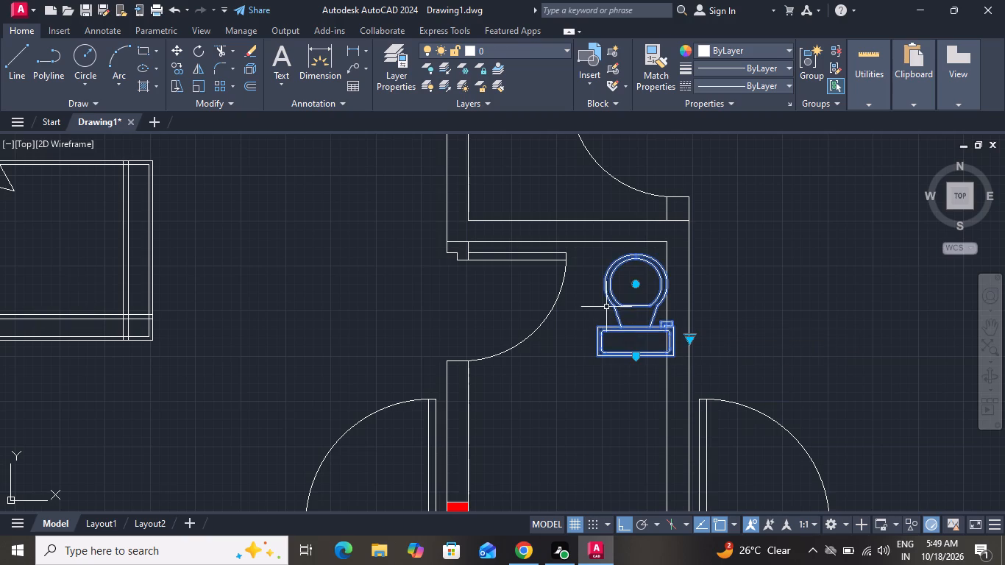
drag(686, 385, 650, 264)
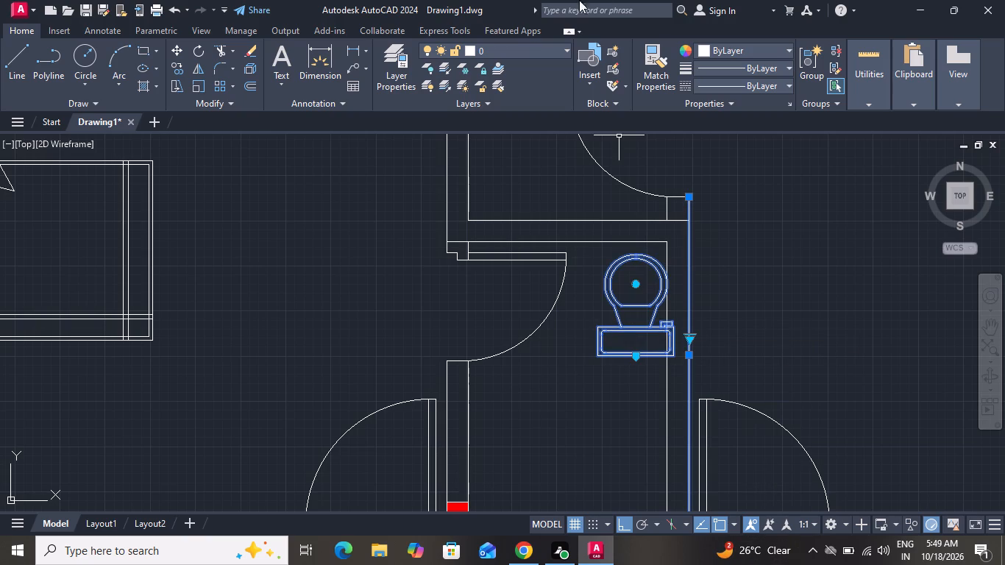
click(172, 49)
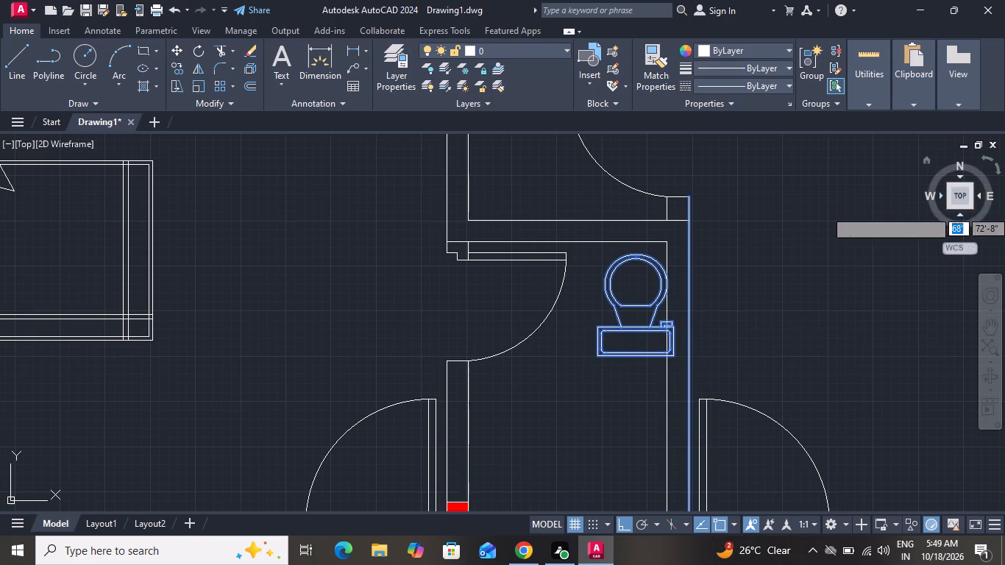
click(631, 330)
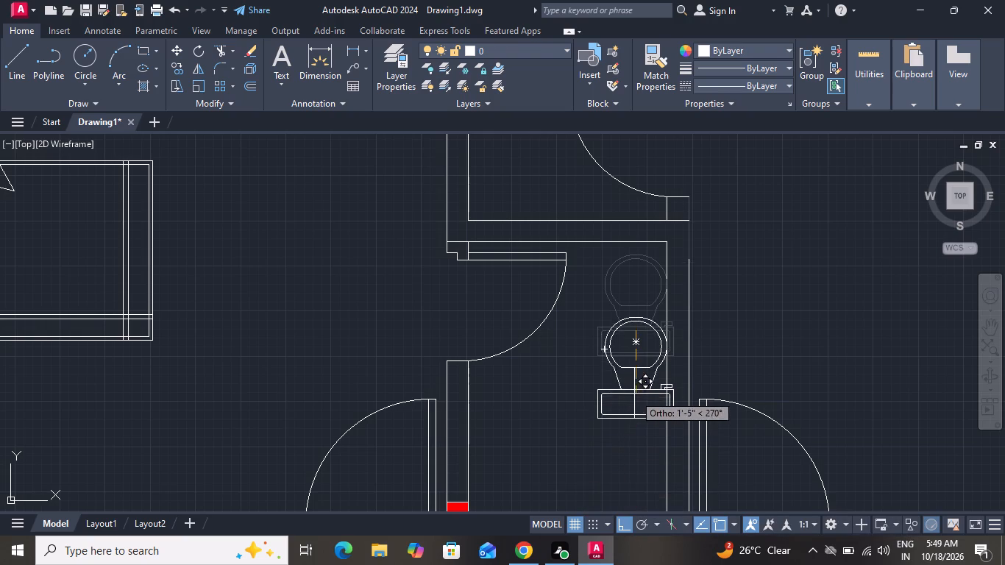
click(637, 355)
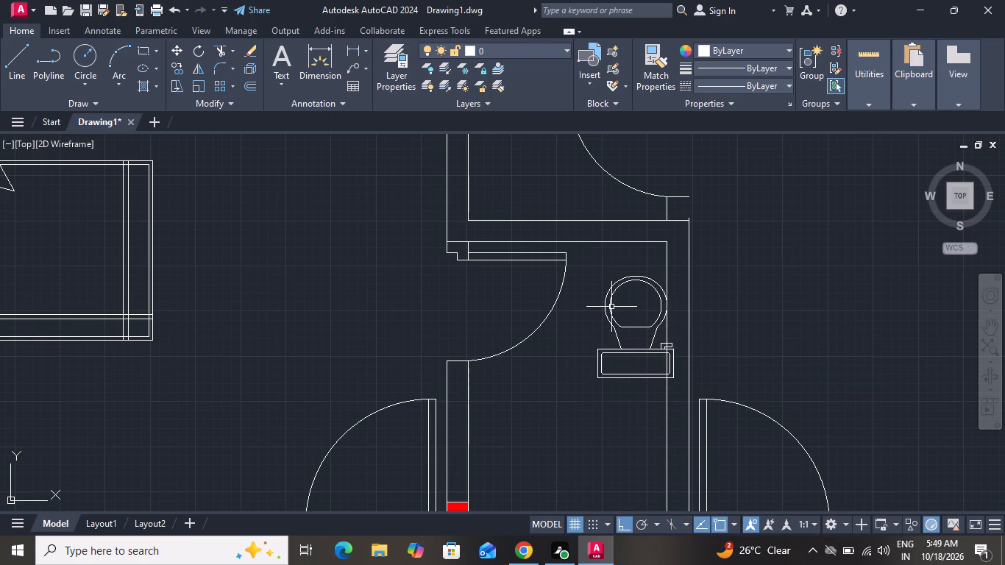
With Ortho off, move only the rotated toilet to the middle of the lower bathroom's bottom wall.
scroll(611, 307, down, 1)
scroll(649, 419, up, 1)
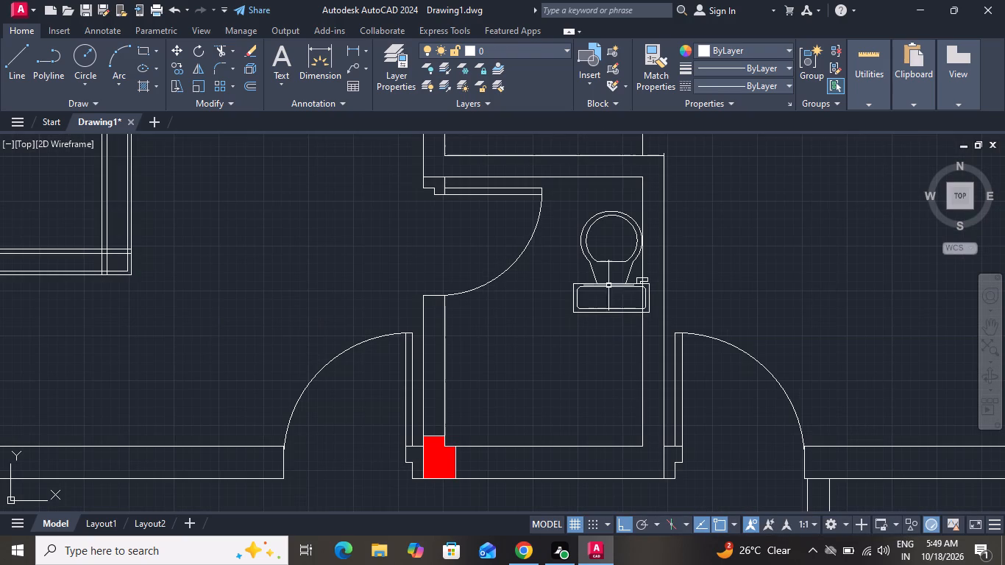
click(598, 266)
click(585, 276)
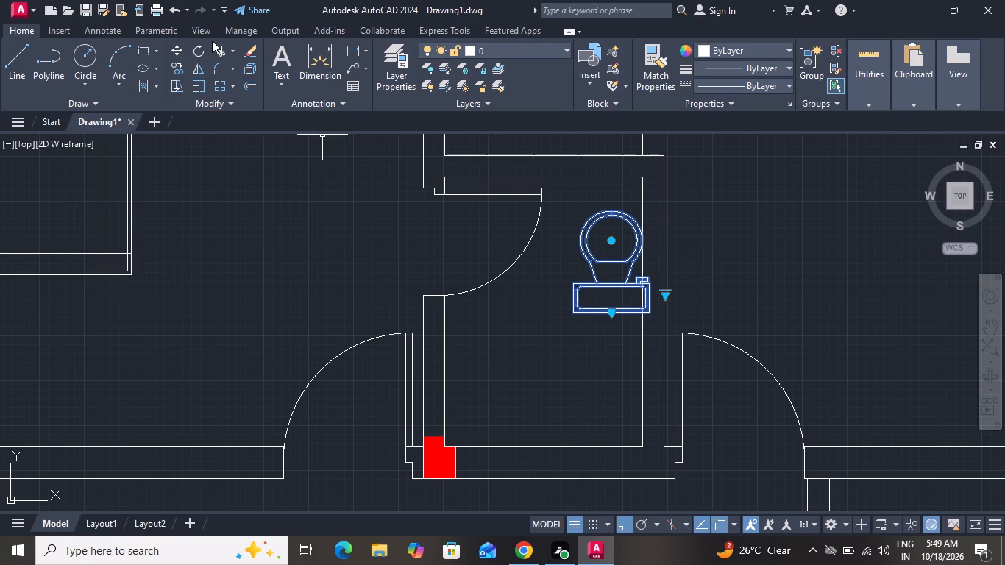
click(178, 52)
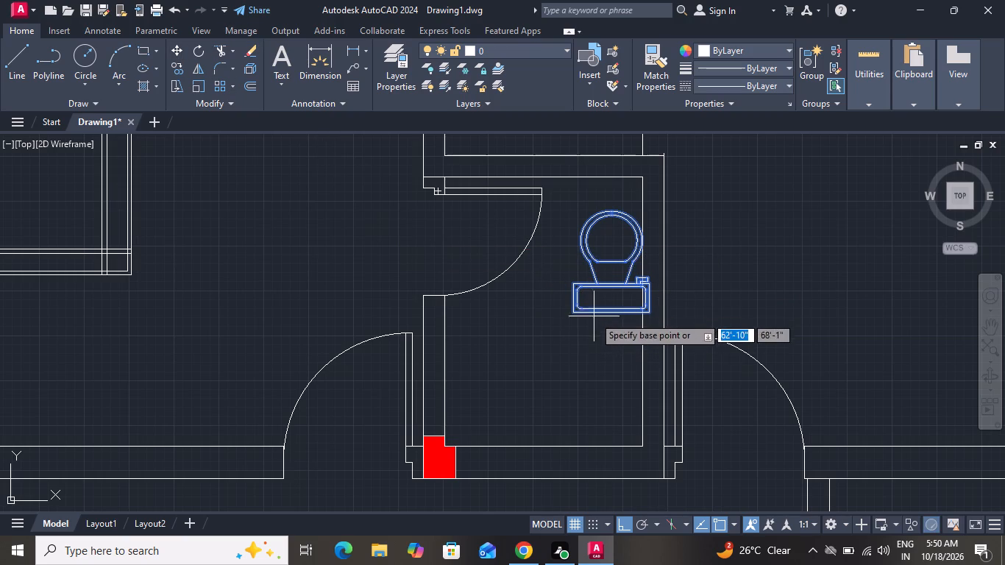
click(594, 309)
click(622, 525)
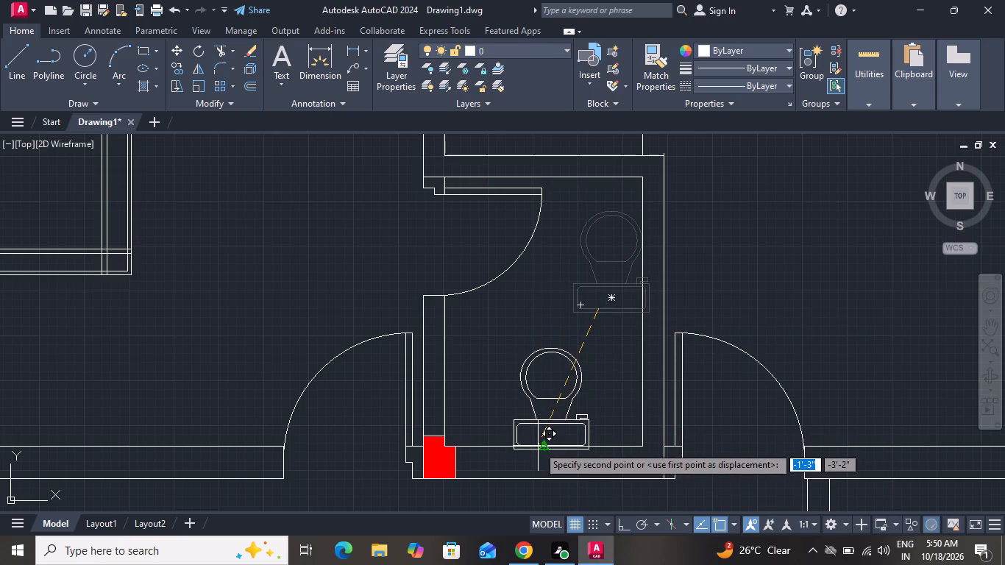
click(538, 443)
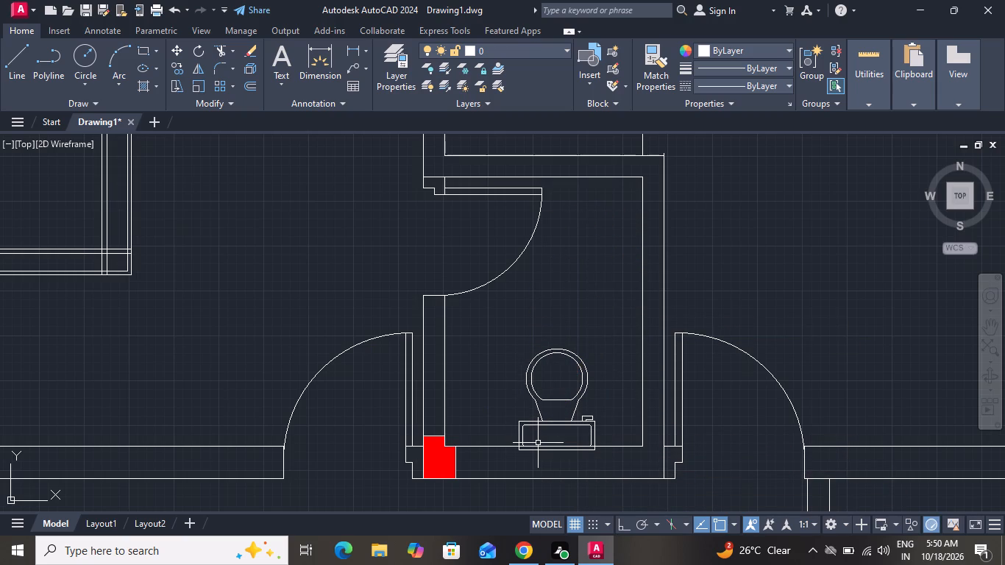
Move the lower bathroom's toilet up about 1" so the back of its tank sits flush on the wall's inner line.
scroll(540, 443, up, 3)
click(522, 372)
click(520, 333)
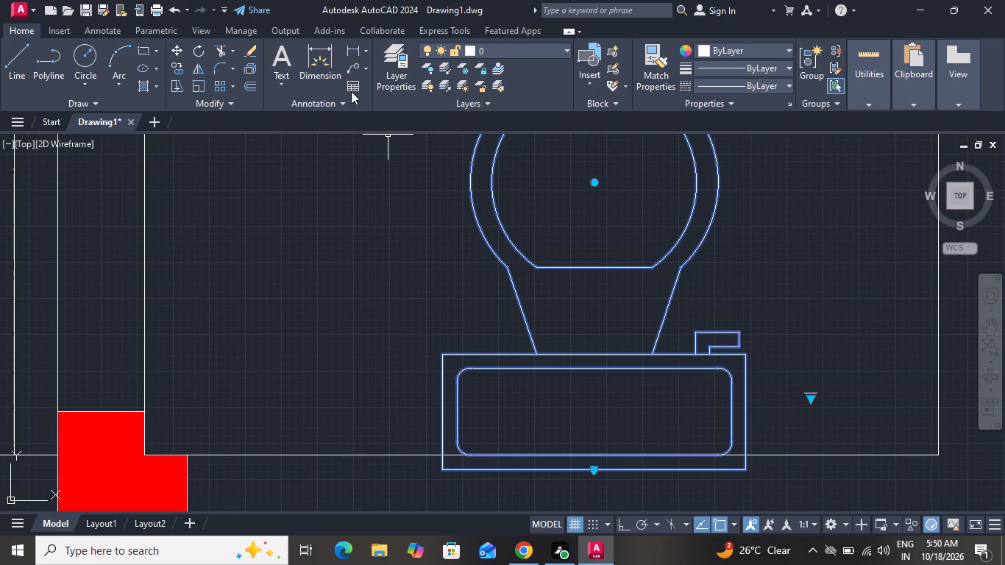
click(181, 54)
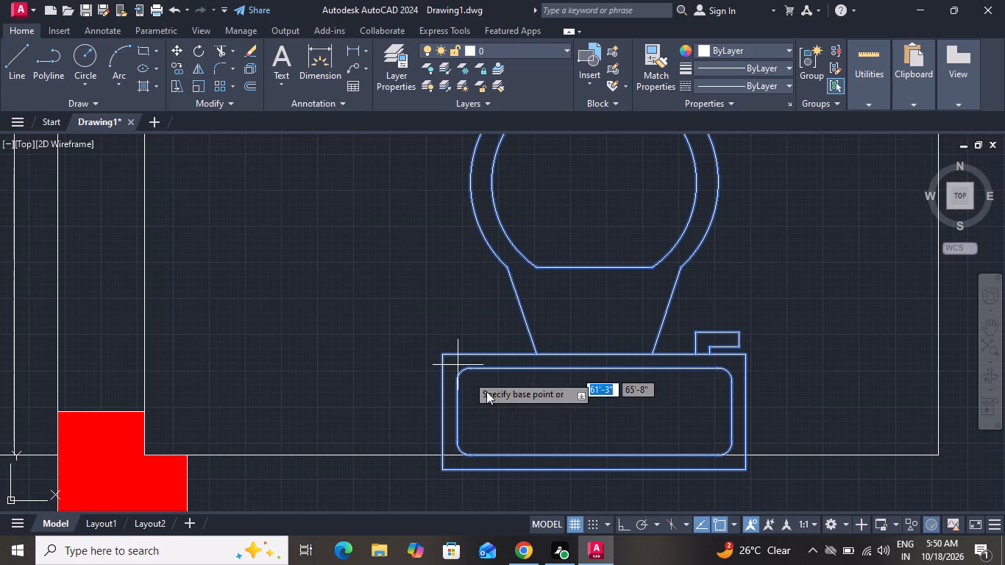
click(593, 472)
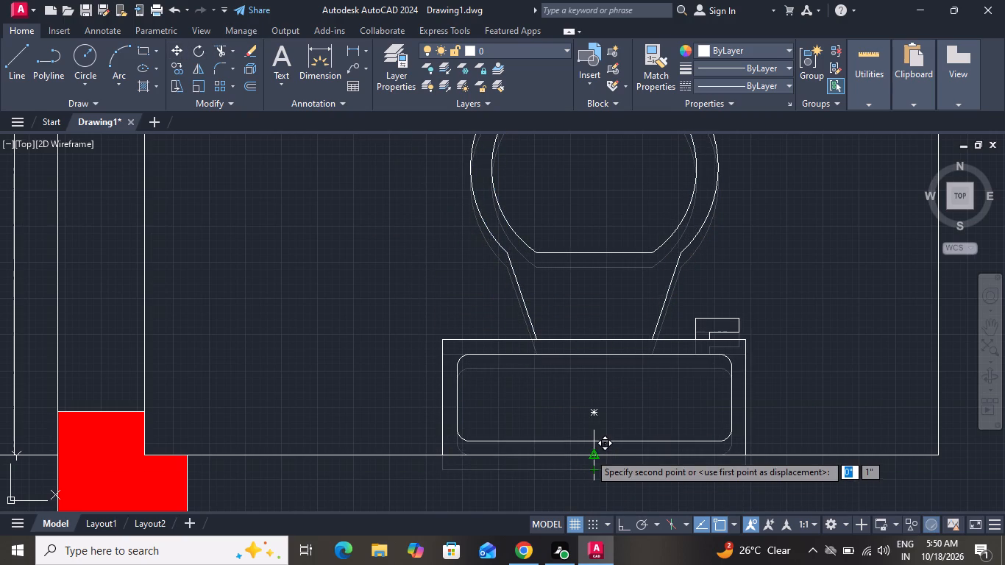
click(589, 453)
Copy the bed with its two side tables from the left bedroom to the empty area outside the plan's right wall.
scroll(566, 412, down, 5)
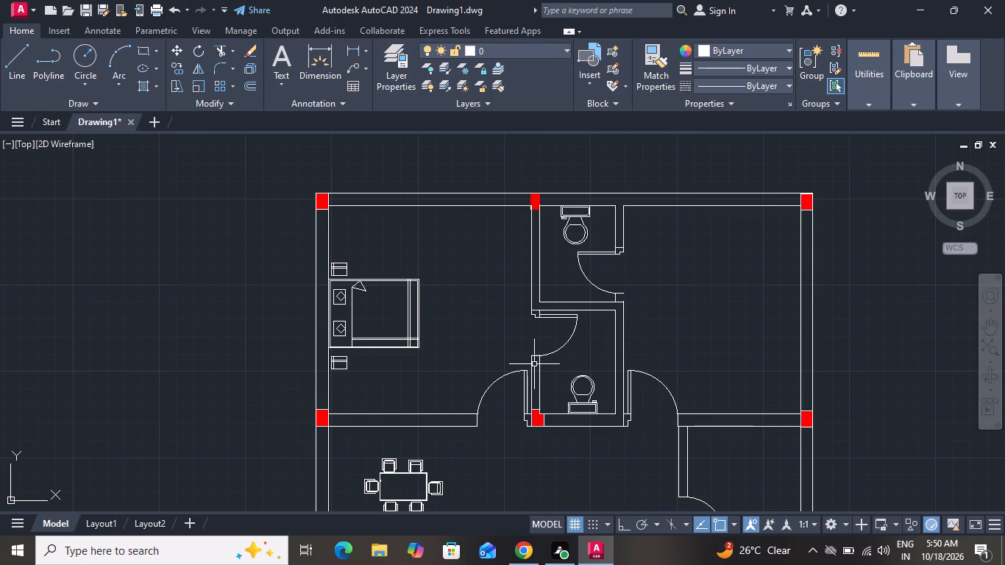
scroll(547, 335, down, 2)
scroll(613, 288, up, 2)
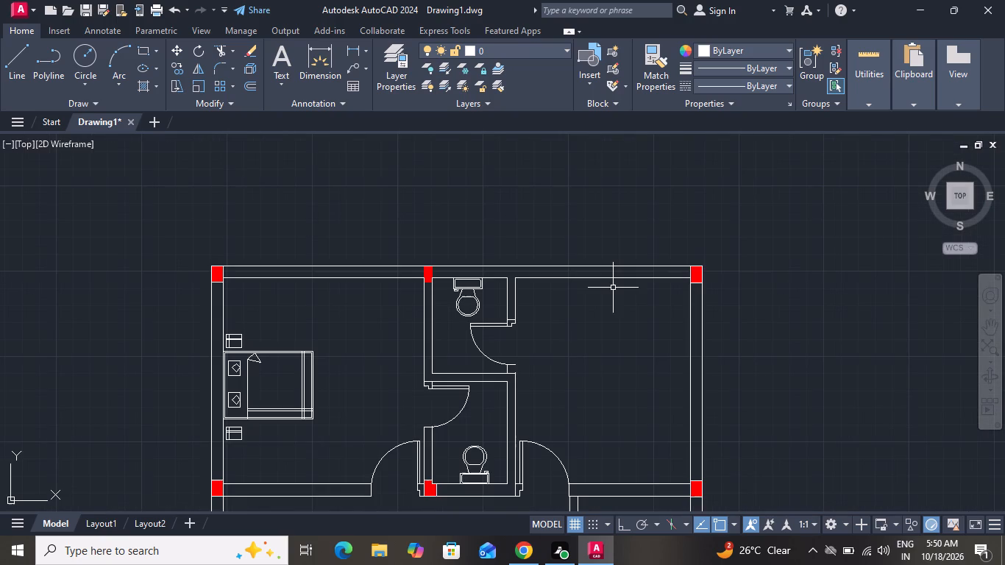
click(328, 308)
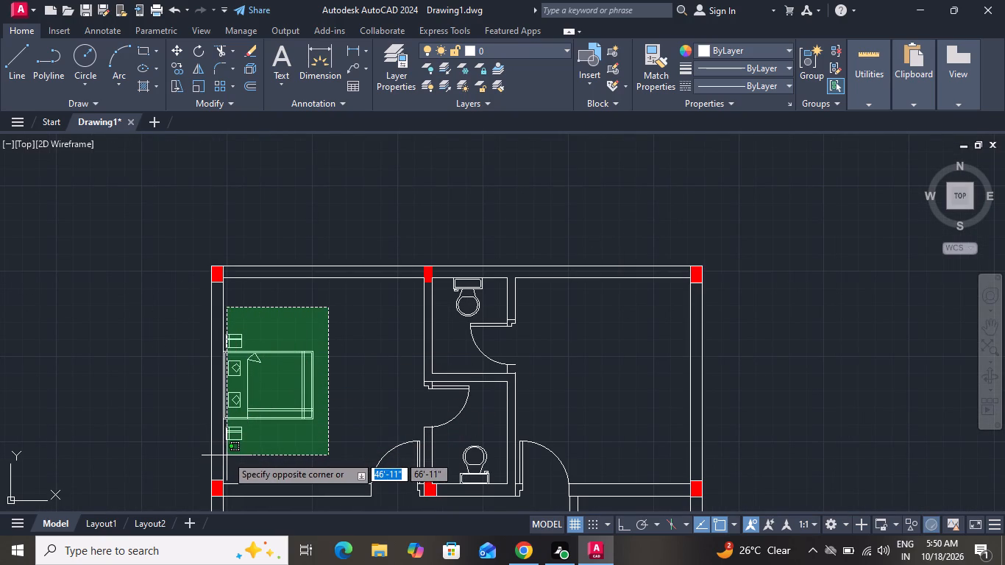
click(227, 455)
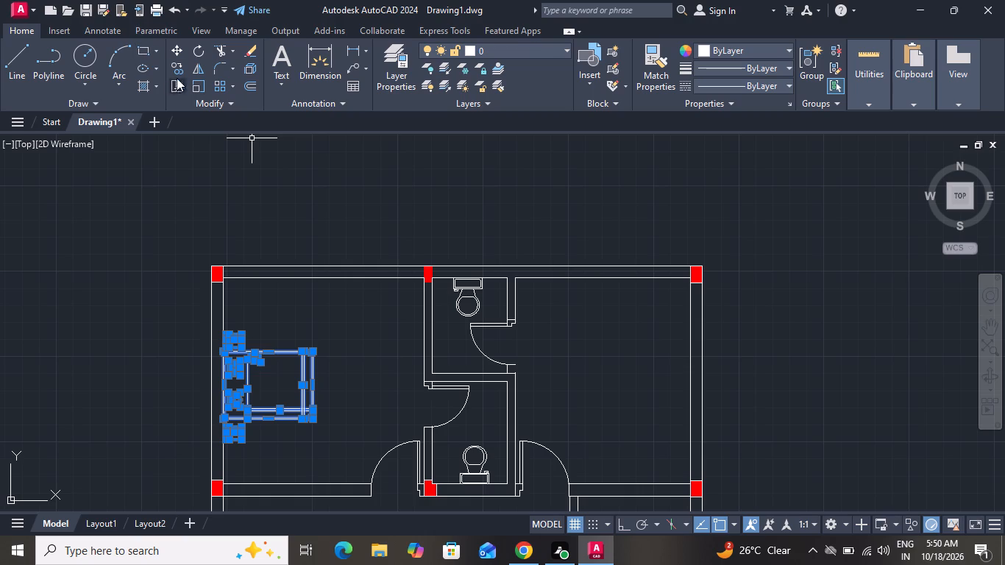
click(179, 68)
drag(282, 413, 303, 399)
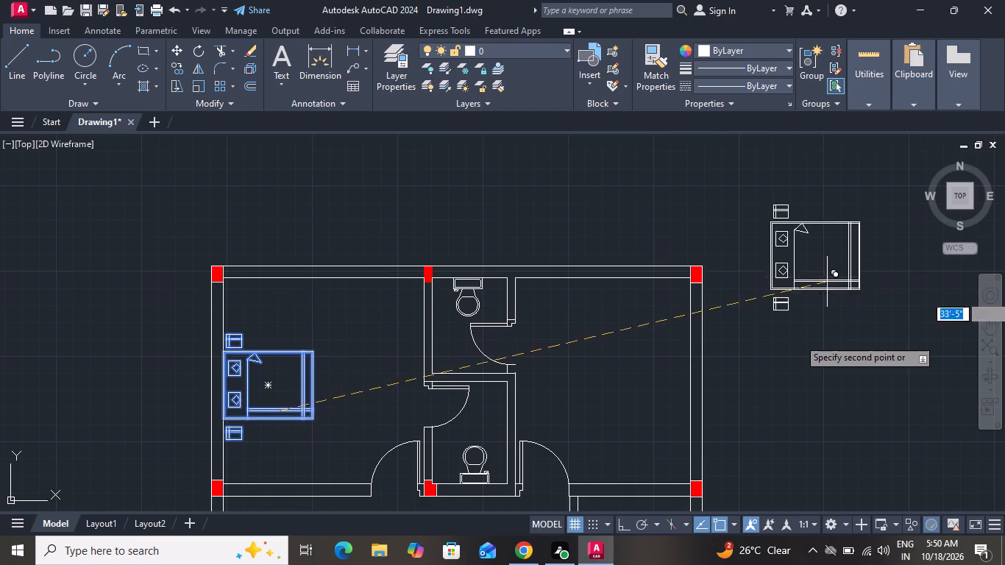
click(798, 341)
right_click(798, 341)
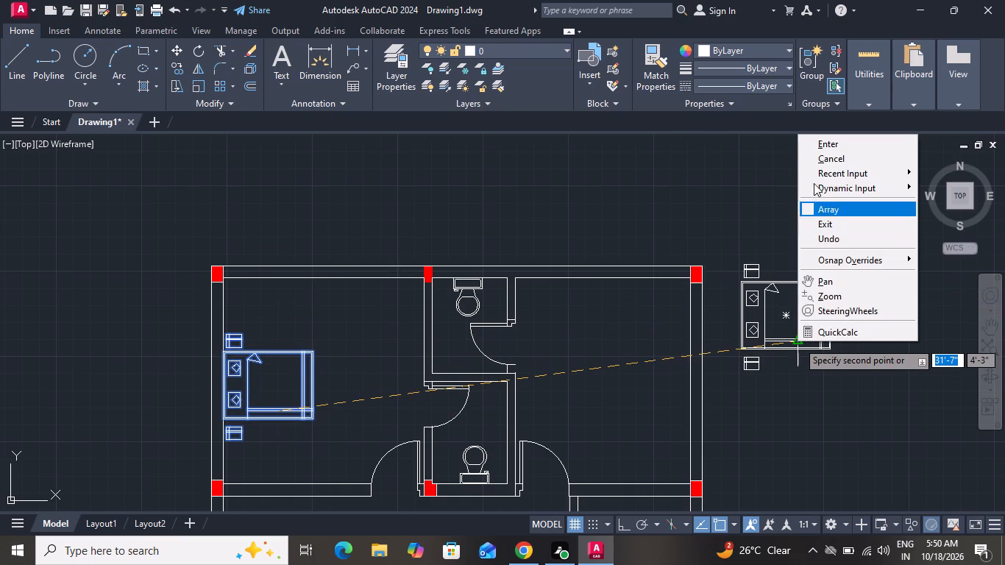
click(817, 158)
Rotate the copied bed set 180° with Ortho on, using a base point just outside the plan's upper right corner.
drag(862, 241, 862, 249)
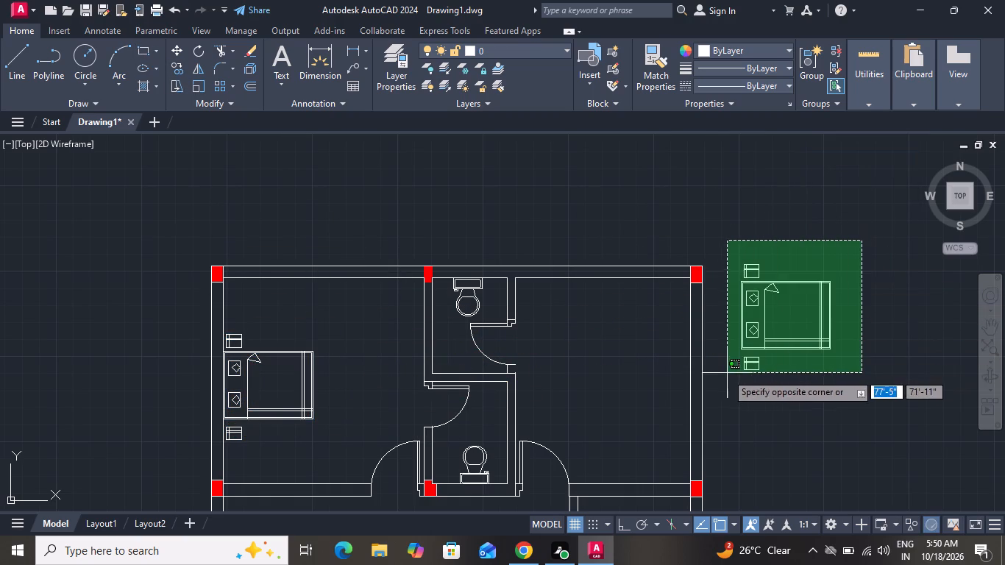
click(724, 379)
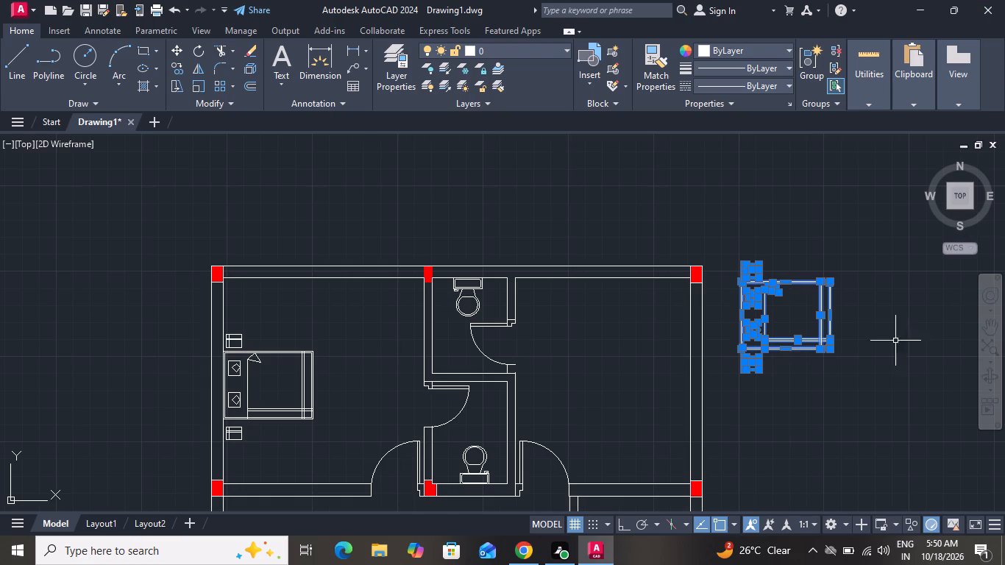
click(623, 518)
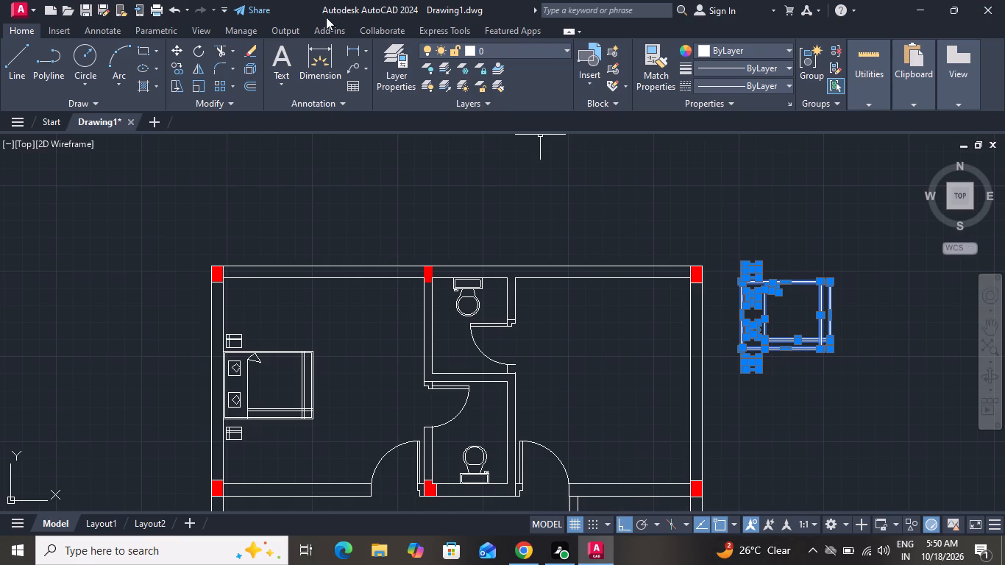
click(191, 51)
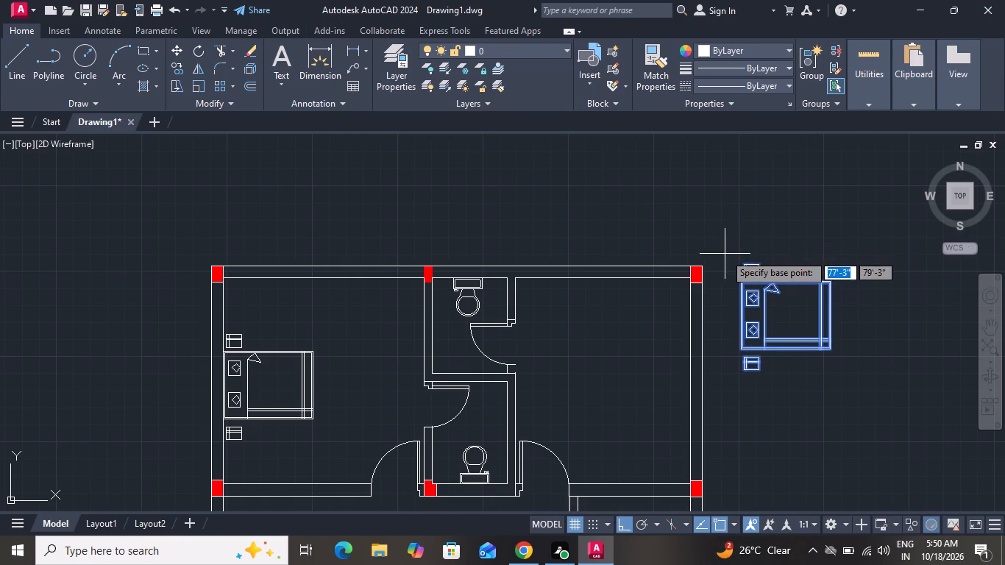
drag(725, 254, 757, 238)
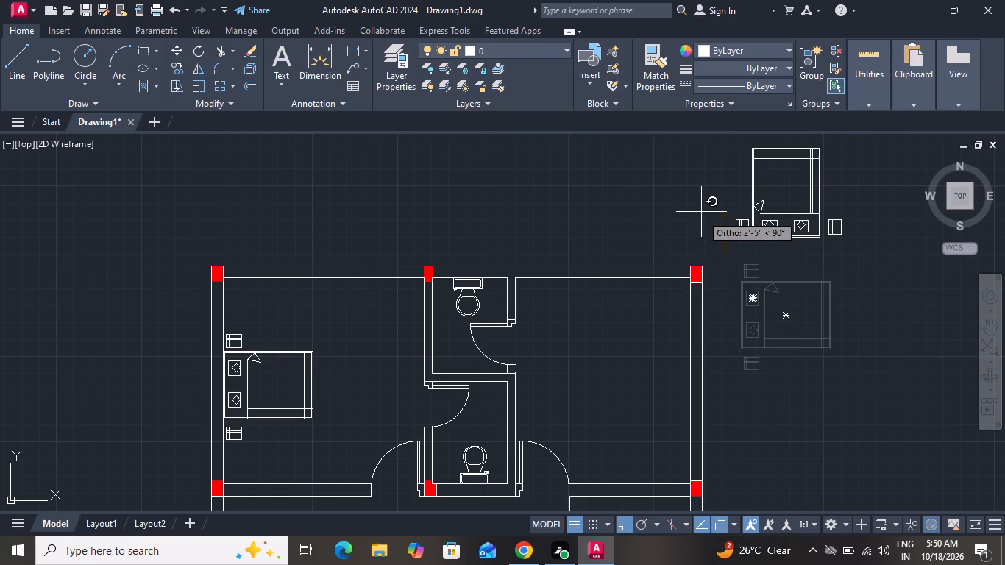
click(592, 310)
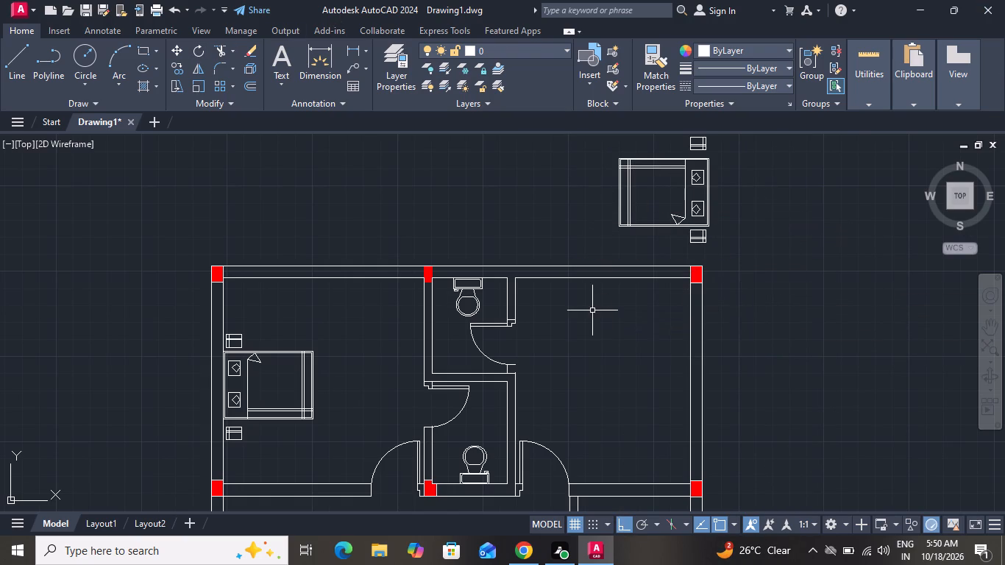
With Ortho off, move the rotated bed set into the right bedroom, its headboard against the right wall's inner line.
scroll(603, 306, down, 2)
click(669, 227)
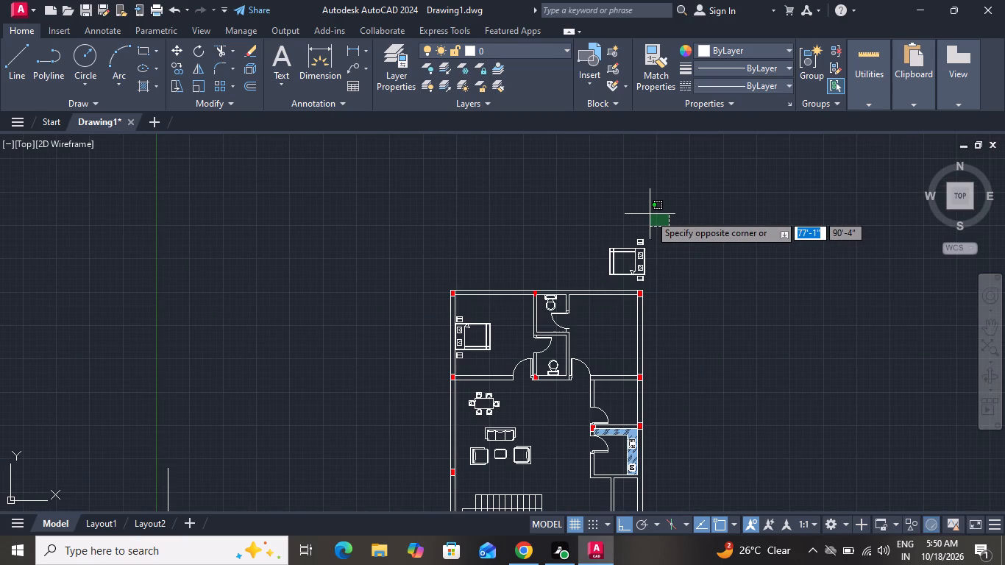
click(578, 285)
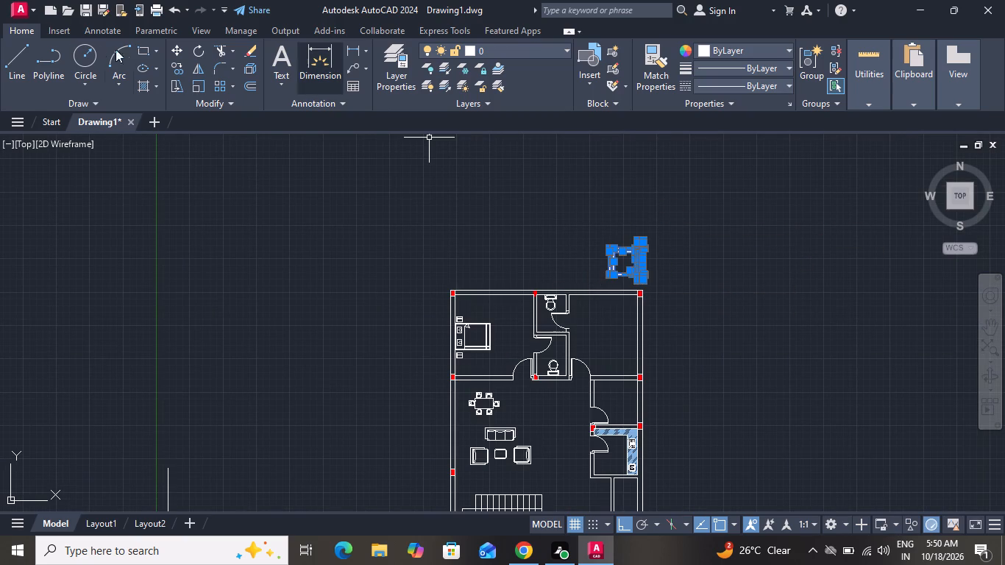
click(173, 49)
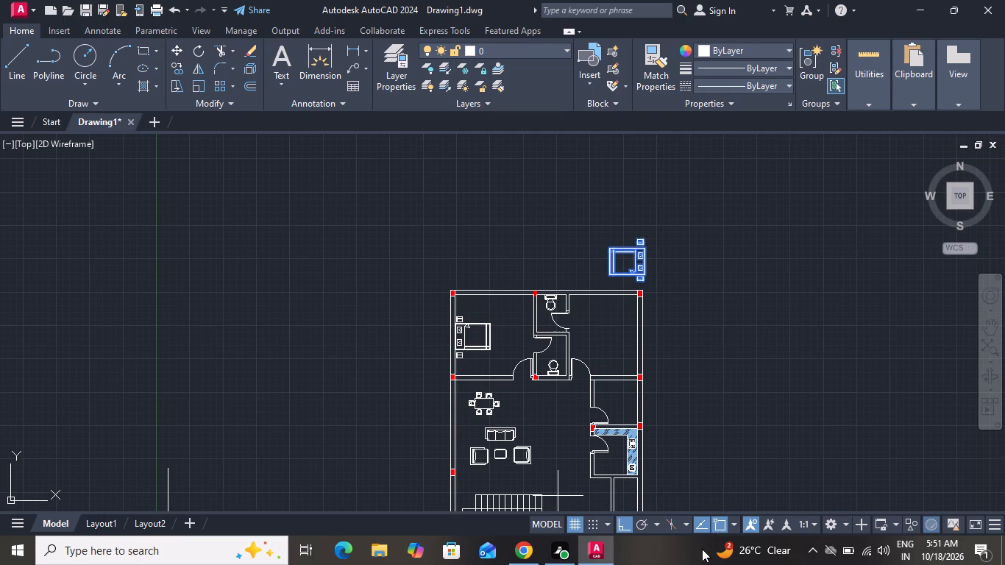
click(629, 530)
scroll(653, 275, up, 3)
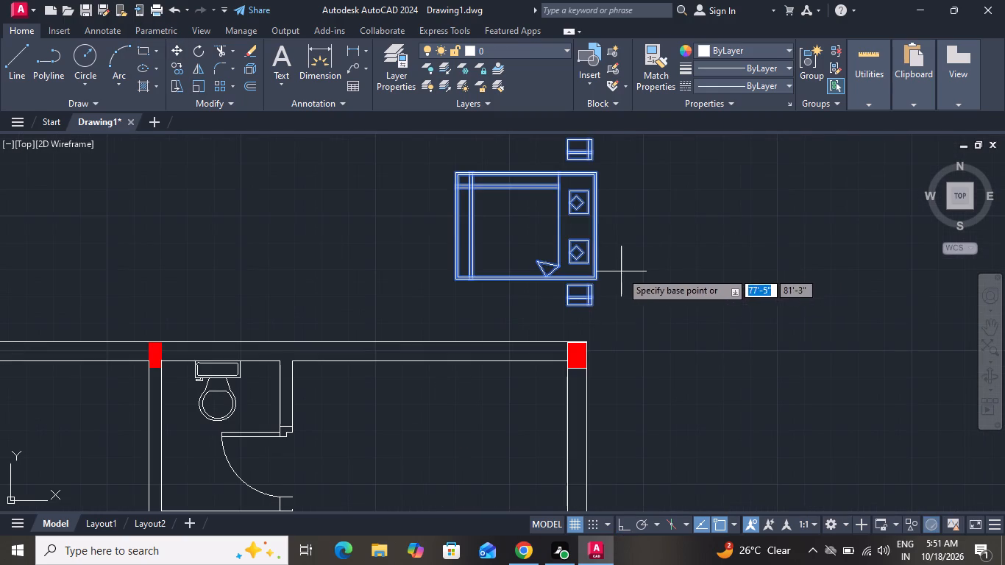
click(595, 302)
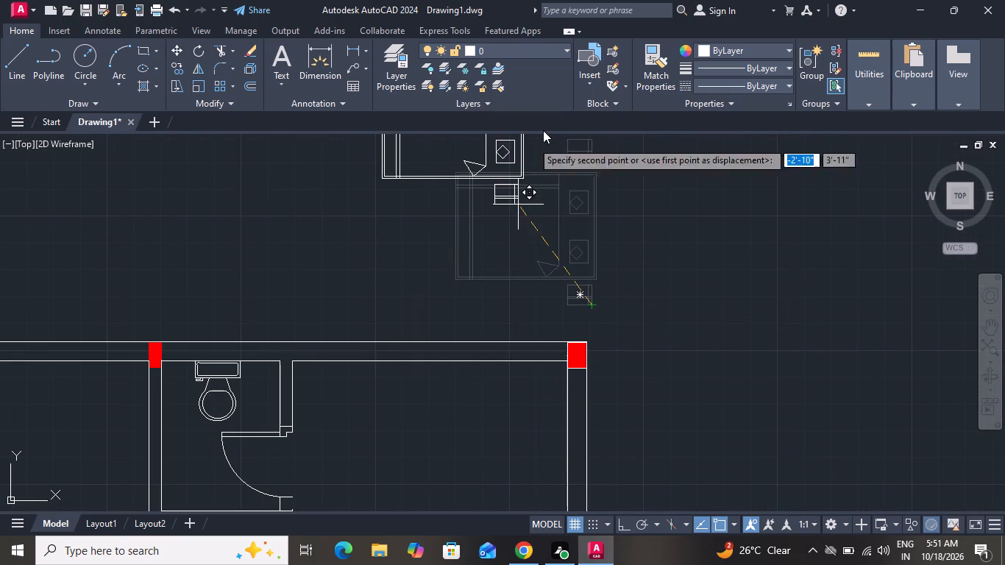
scroll(543, 130, down, 2)
scroll(550, 232, down, 2)
scroll(517, 288, up, 1)
scroll(516, 287, down, 2)
scroll(521, 346, up, 4)
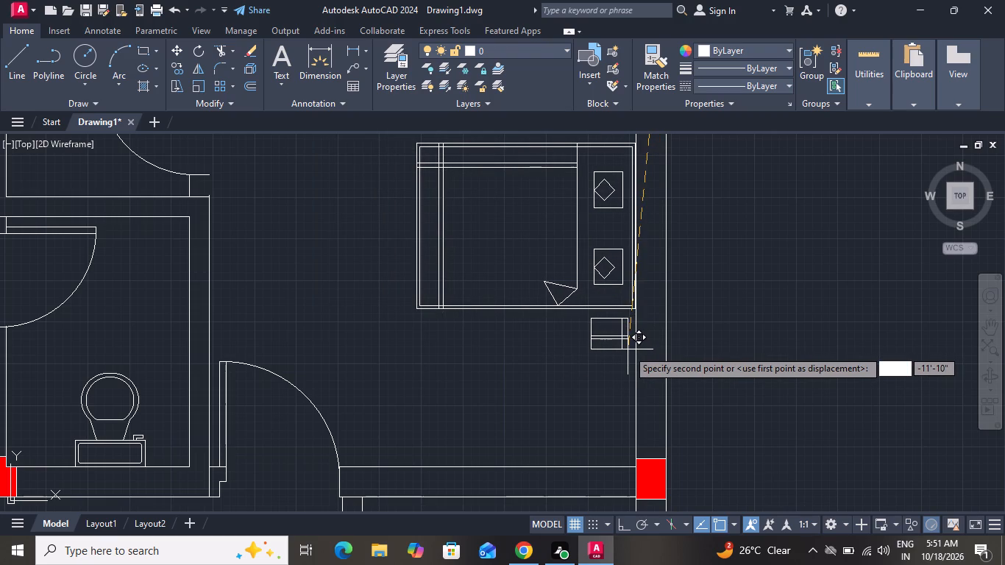
click(625, 350)
Draw a wardrobe rectangle about 7'-9" by 1'-5" along the right bedroom's top wall, ending at the right wall.
scroll(585, 369, down, 2)
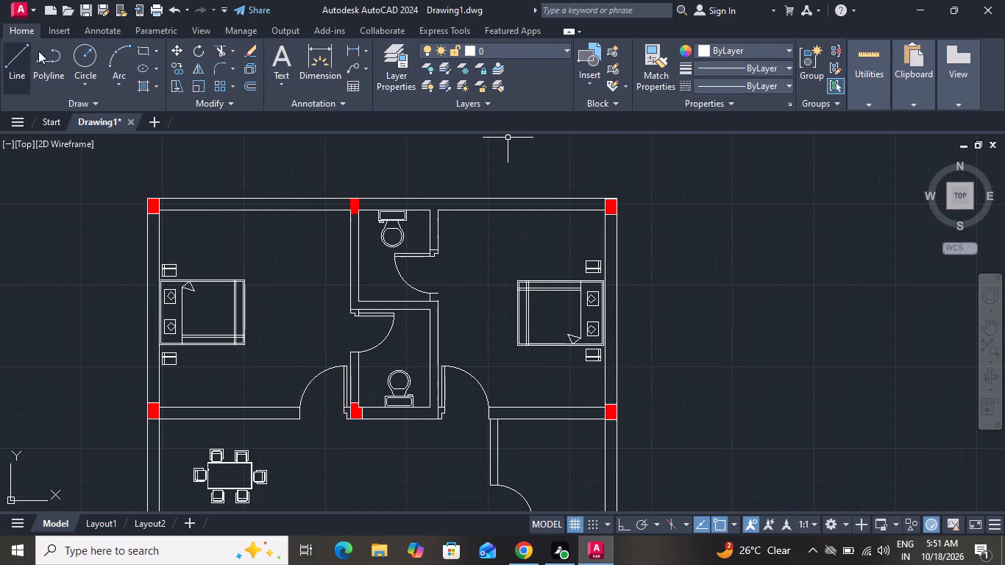
click(137, 50)
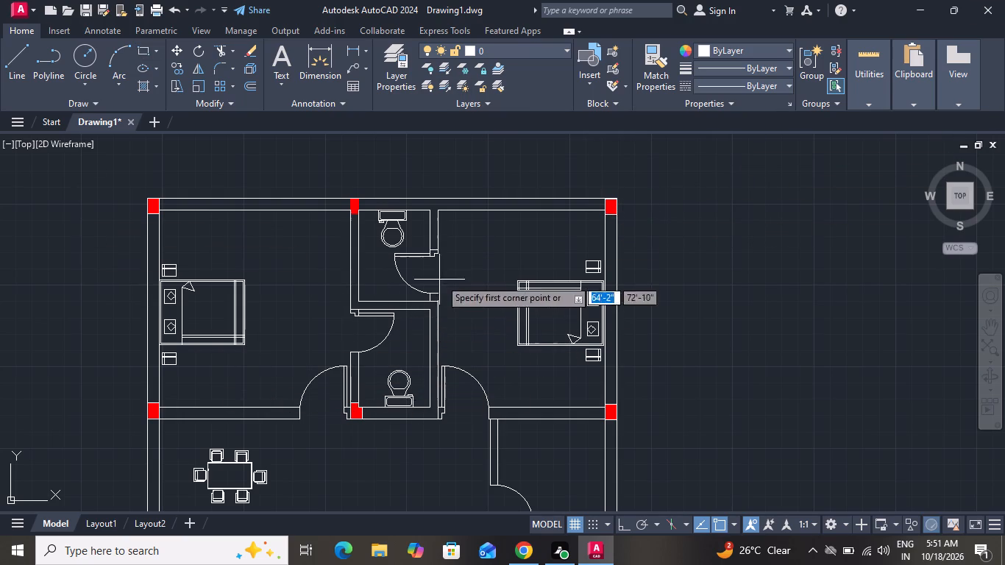
click(480, 211)
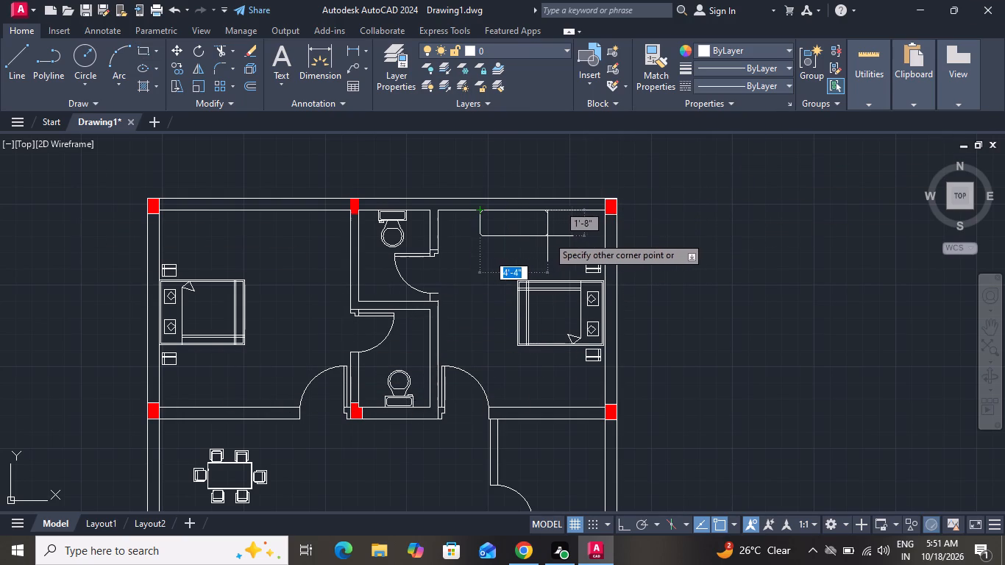
click(603, 233)
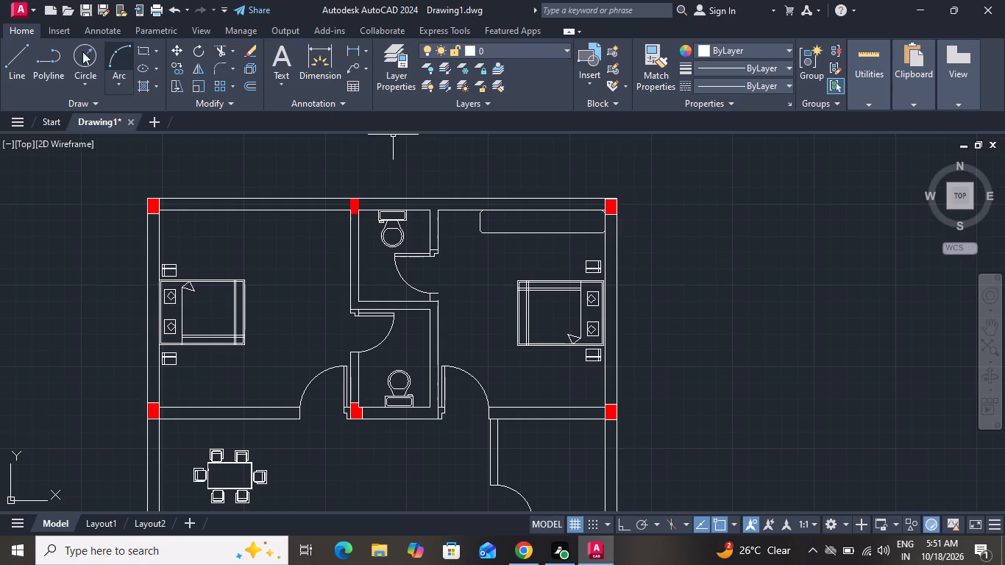
Draw a horizontal hanging-rail line about 7'-5" long through the middle of the wardrobe.
click(4, 57)
scroll(512, 216, up, 3)
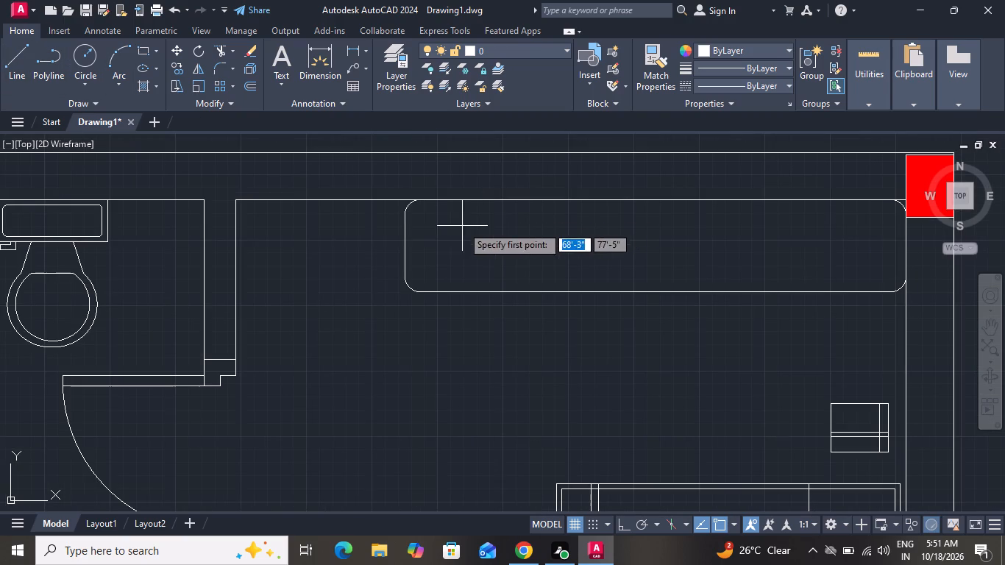
drag(426, 242, 444, 242)
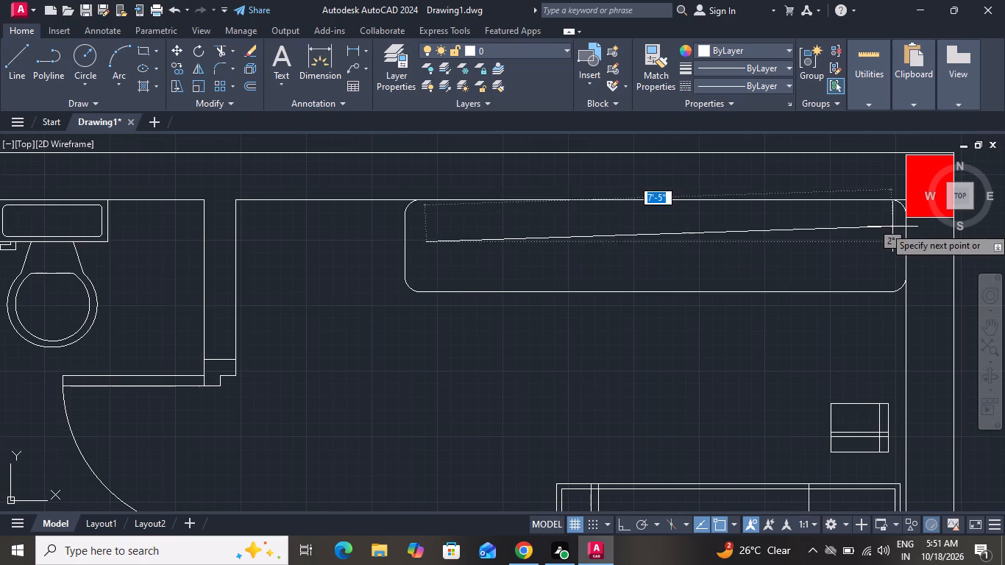
click(889, 243)
right_click(889, 243)
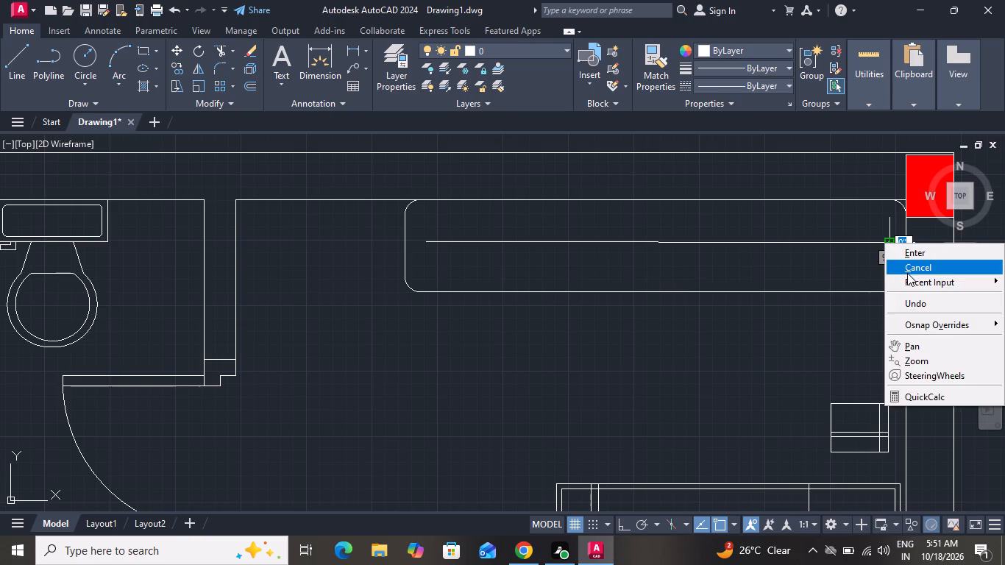
click(907, 273)
Draw a short vertical hanger line about 7" long across the rail near the wardrobe's left end.
click(7, 56)
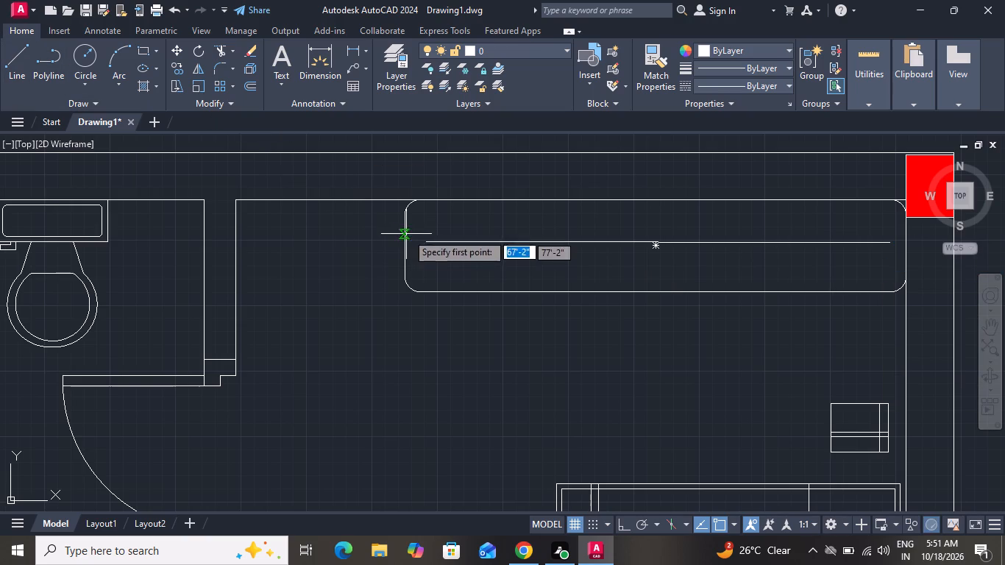
click(442, 221)
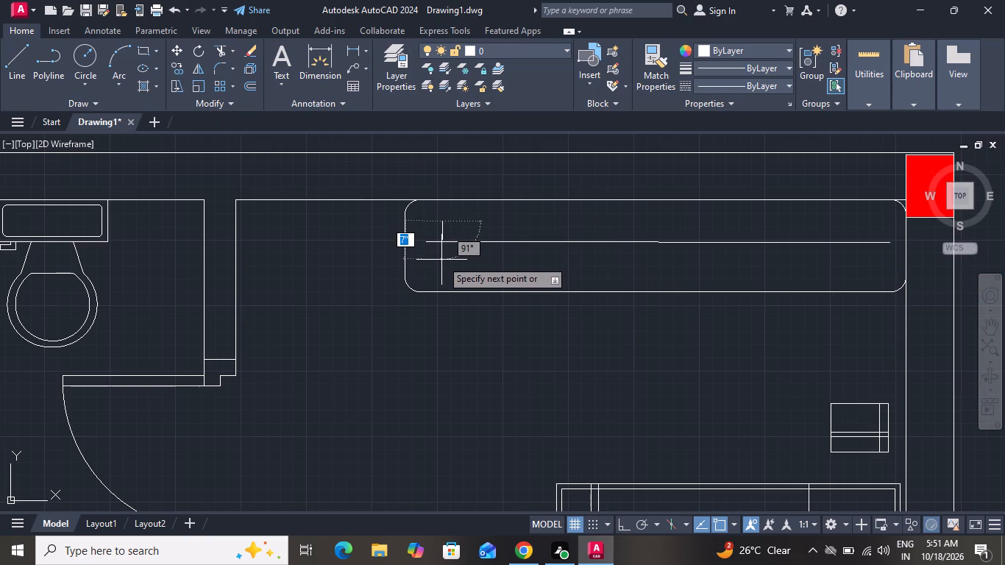
click(441, 260)
right_click(441, 260)
click(457, 272)
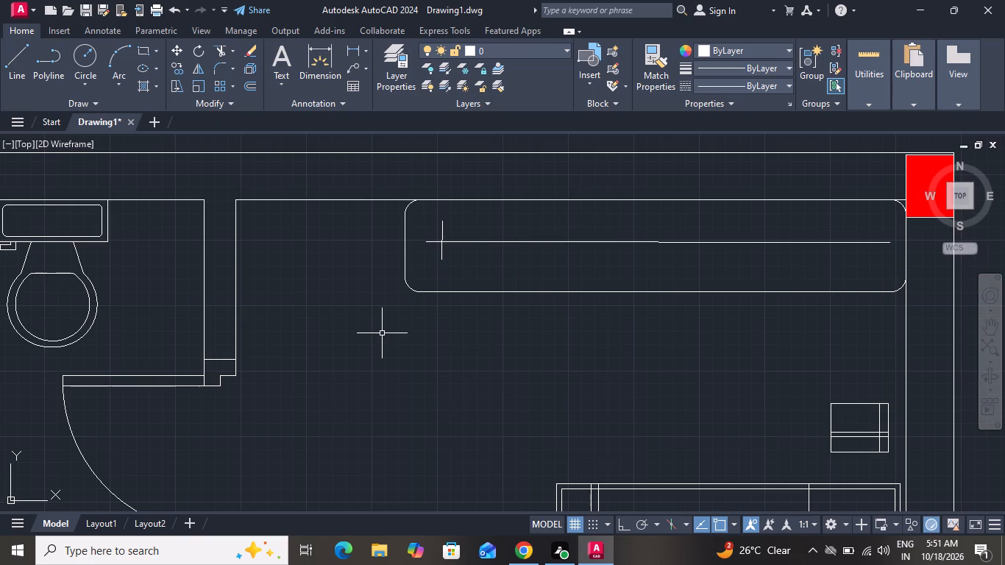
Offset the vertical hanger line 1" to the right repeatedly, making five evenly spaced copies across the wardrobe rail.
text(o 1)
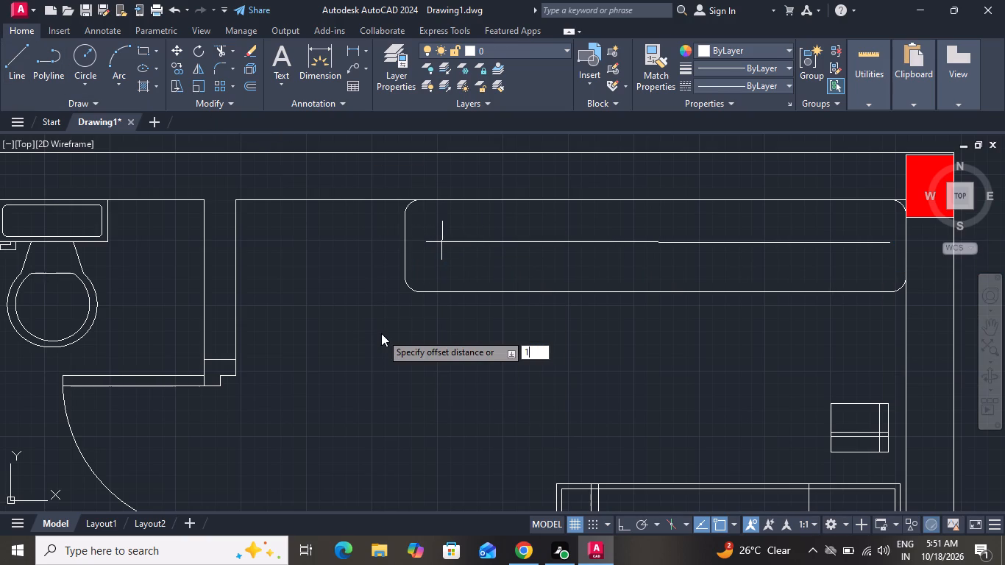
key(shift+quotedbl)
key(Return)
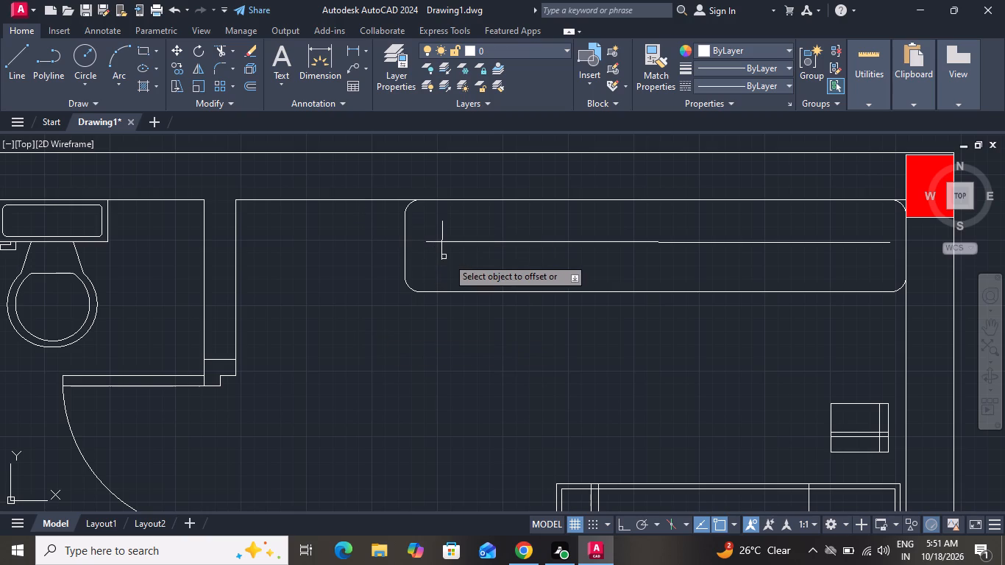
click(444, 259)
click(458, 259)
click(450, 256)
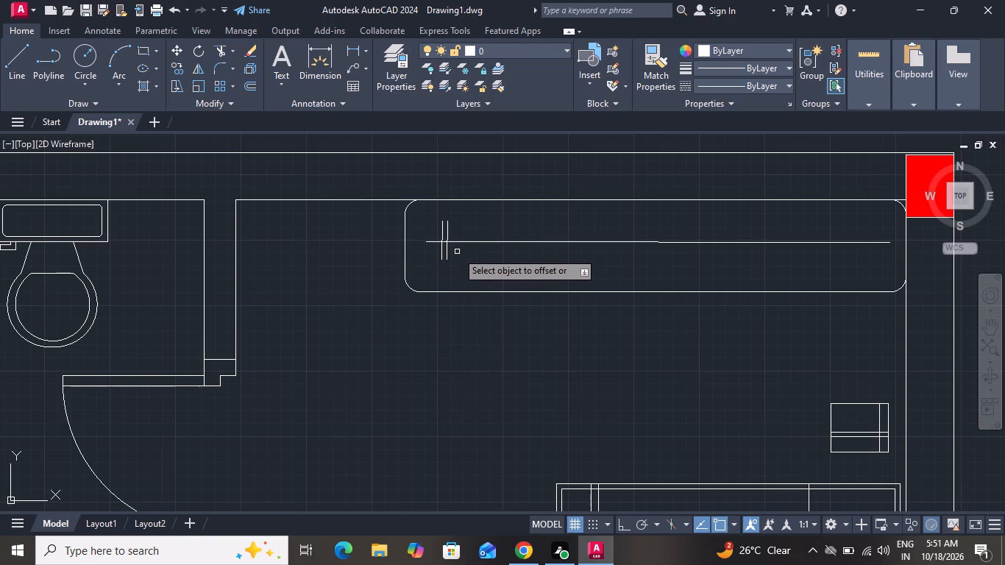
click(457, 252)
click(447, 255)
click(457, 251)
click(453, 251)
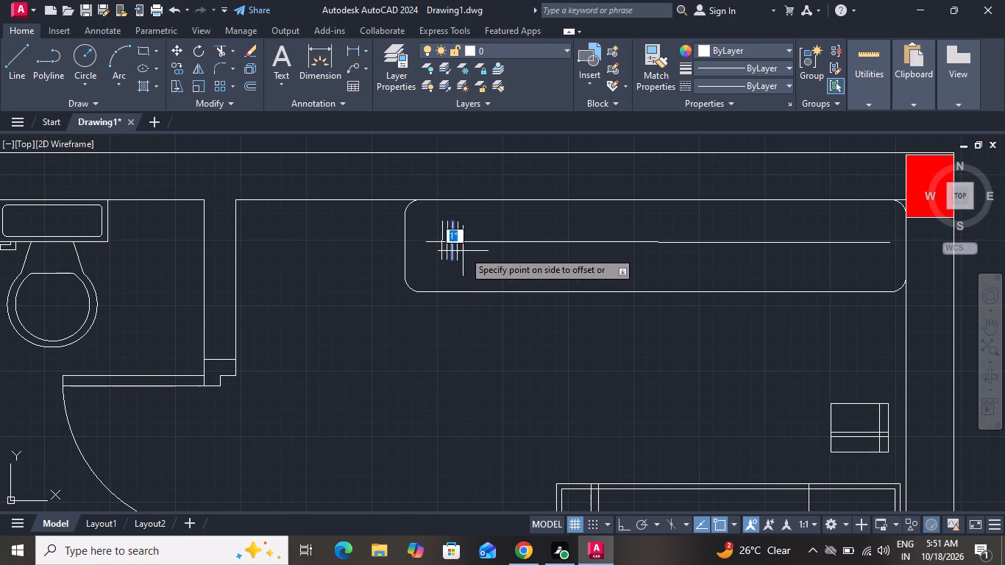
click(464, 251)
drag(460, 252, 466, 252)
click(475, 252)
click(459, 255)
click(472, 255)
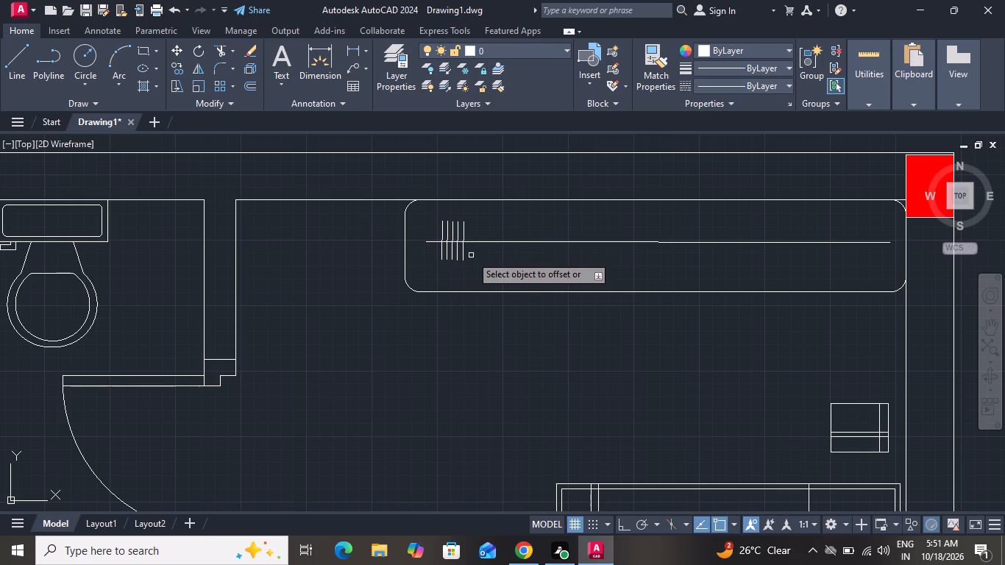
click(464, 256)
click(472, 254)
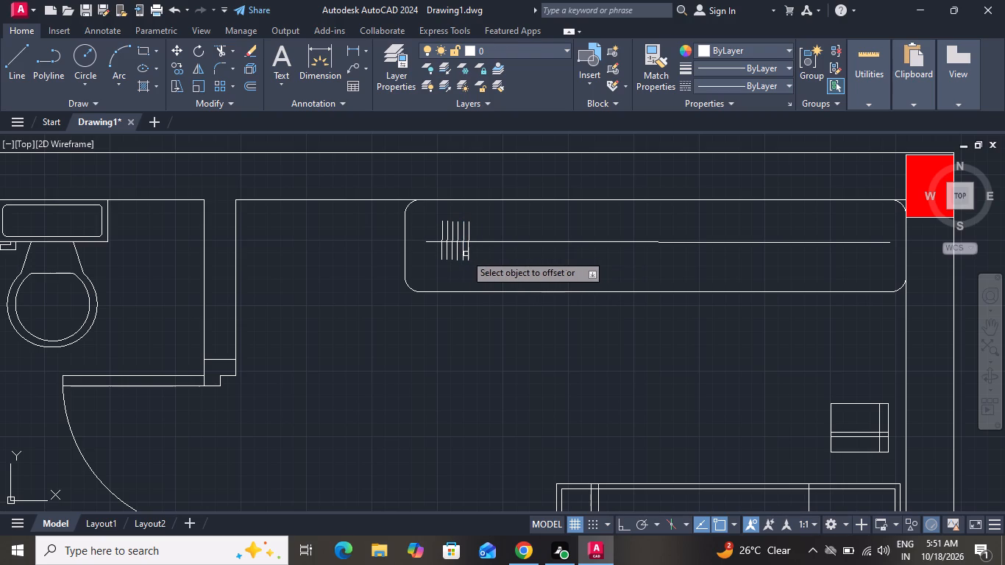
Continue the hanger row with four more 1" offsets to the right, each from the newest hanger line.
click(470, 252)
click(478, 252)
click(469, 254)
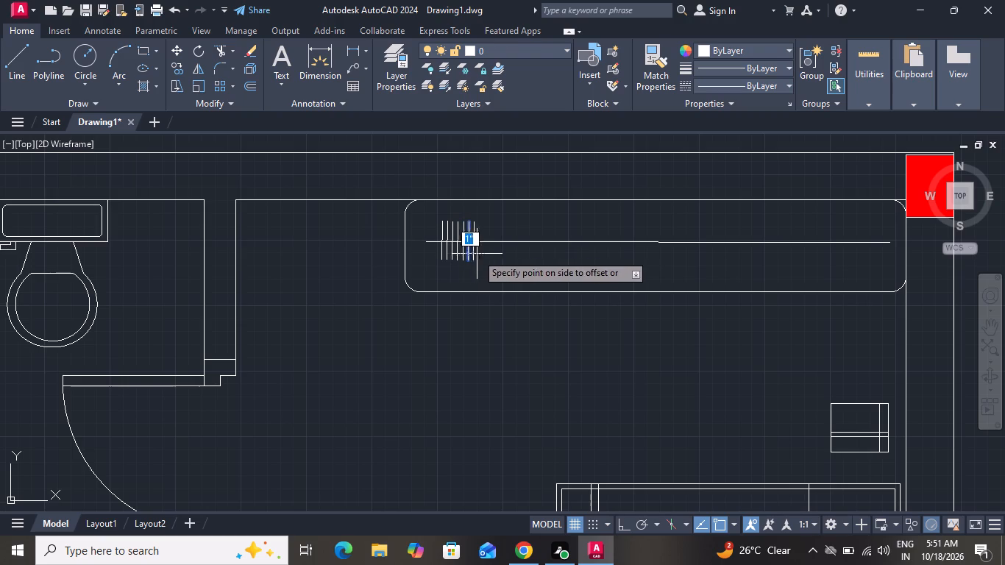
click(477, 254)
drag(475, 255, 486, 254)
click(486, 254)
click(480, 255)
double_click(488, 255)
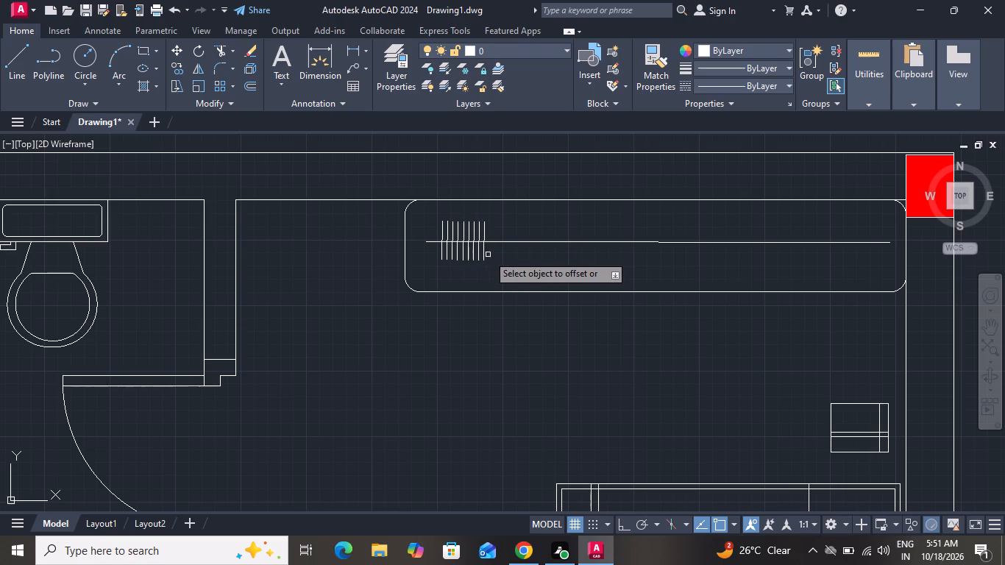
drag(485, 255, 509, 266)
click(509, 266)
click(492, 259)
click(500, 262)
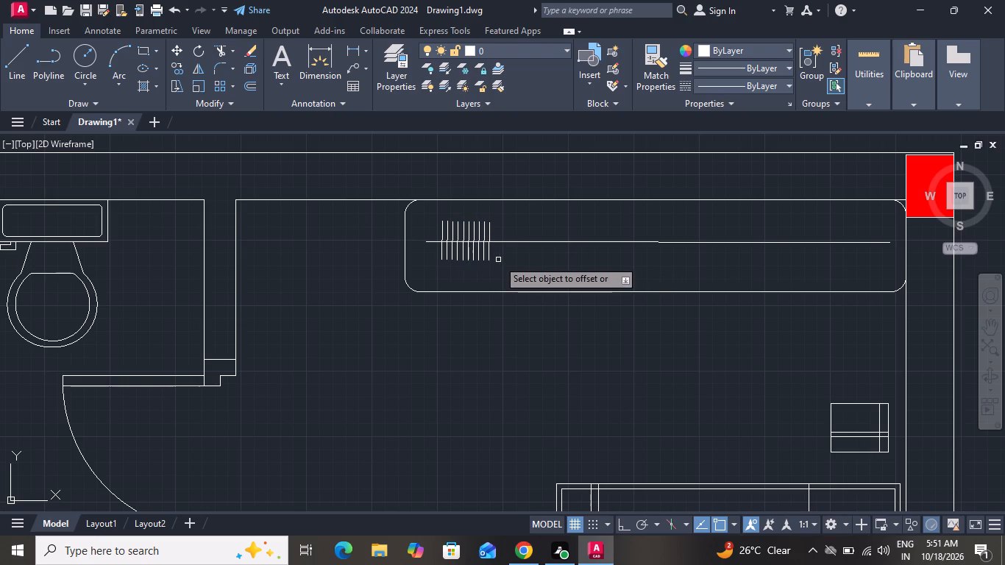
Extend the hanger row along the wardrobe rail with five more copies offset 1" apart to the right.
click(488, 254)
click(495, 252)
click(492, 252)
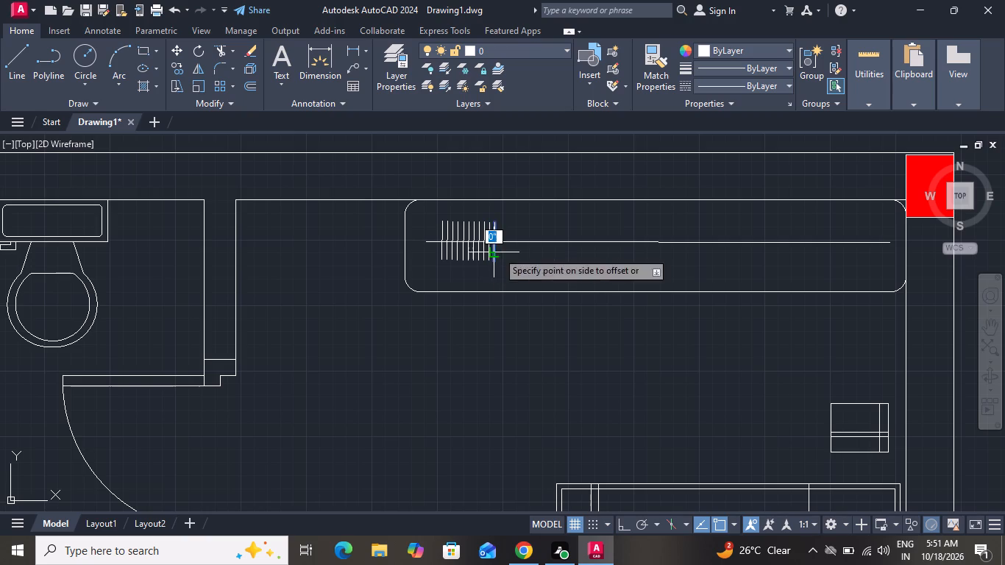
click(498, 252)
double_click(497, 252)
click(500, 251)
click(508, 252)
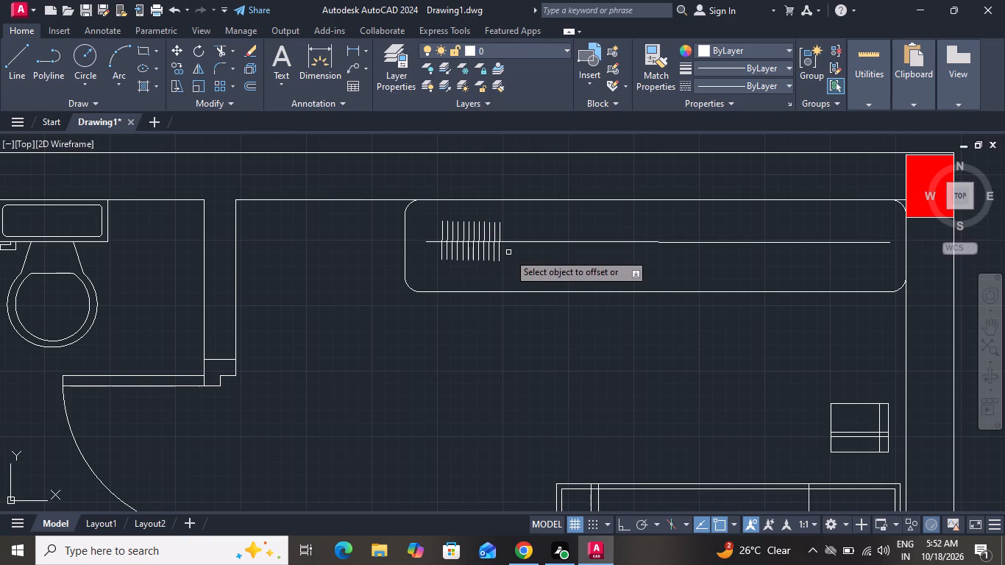
click(497, 253)
click(506, 255)
double_click(500, 255)
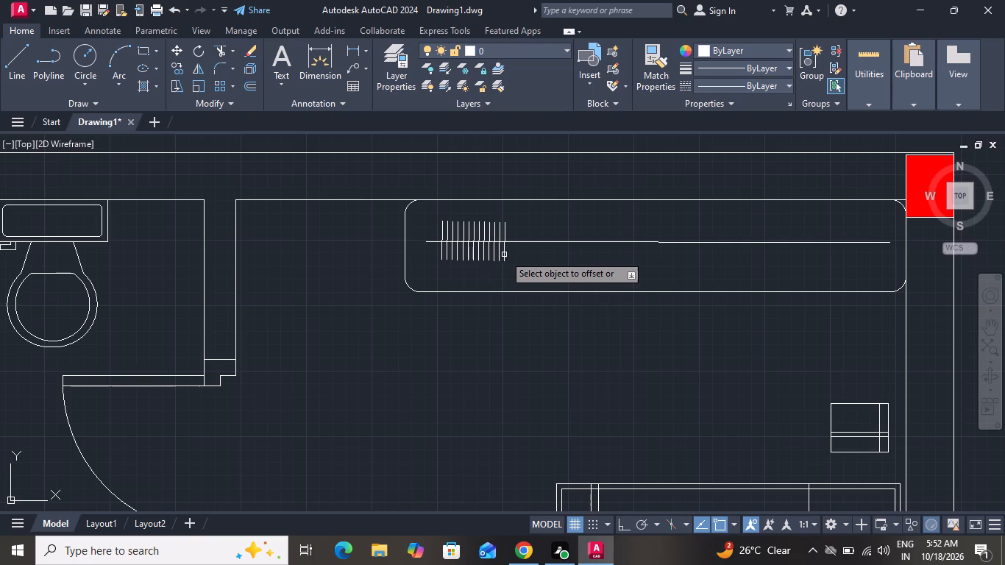
click(502, 252)
click(510, 252)
click(508, 252)
click(513, 251)
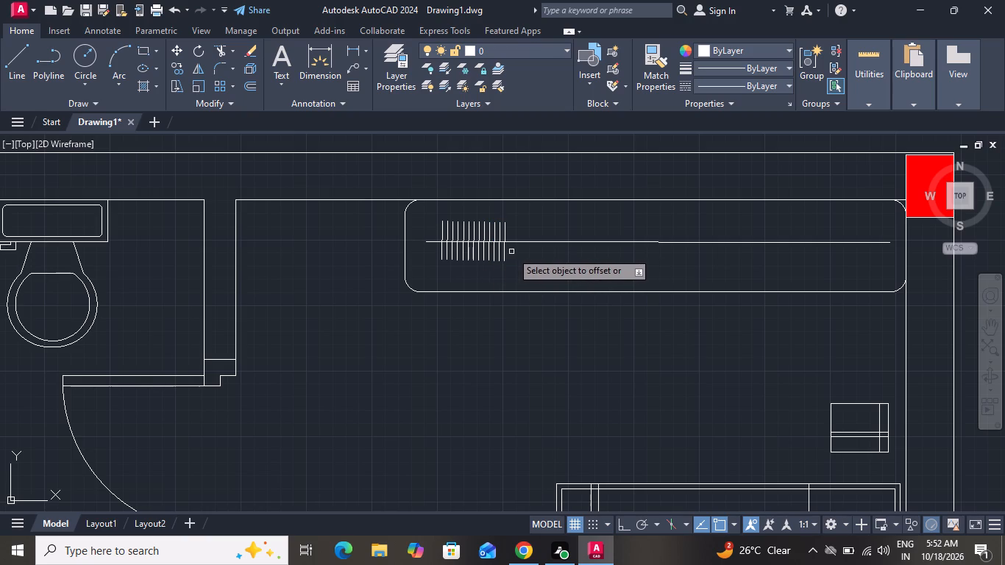
click(505, 252)
click(511, 252)
click(508, 252)
click(516, 253)
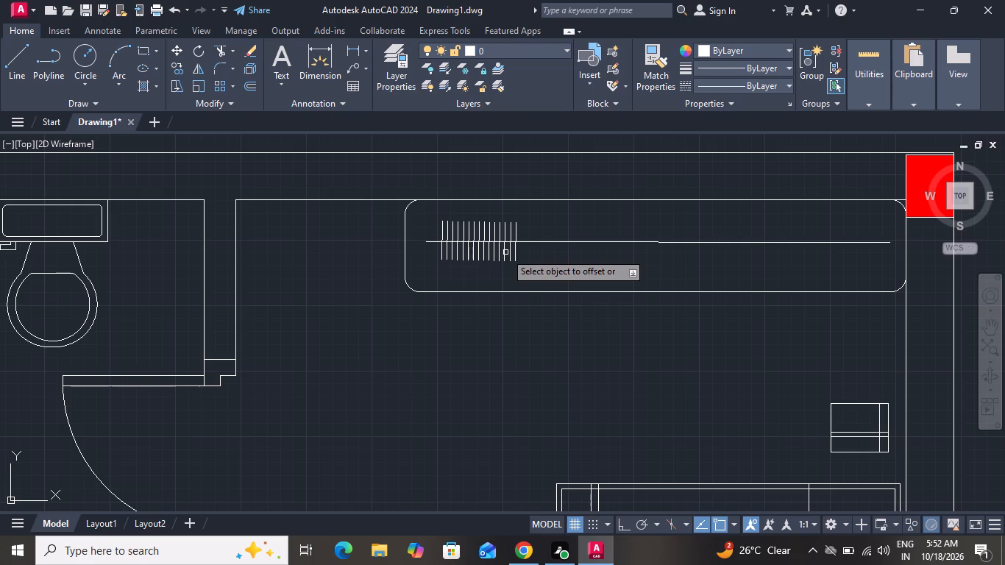
scroll(505, 252, down, 2)
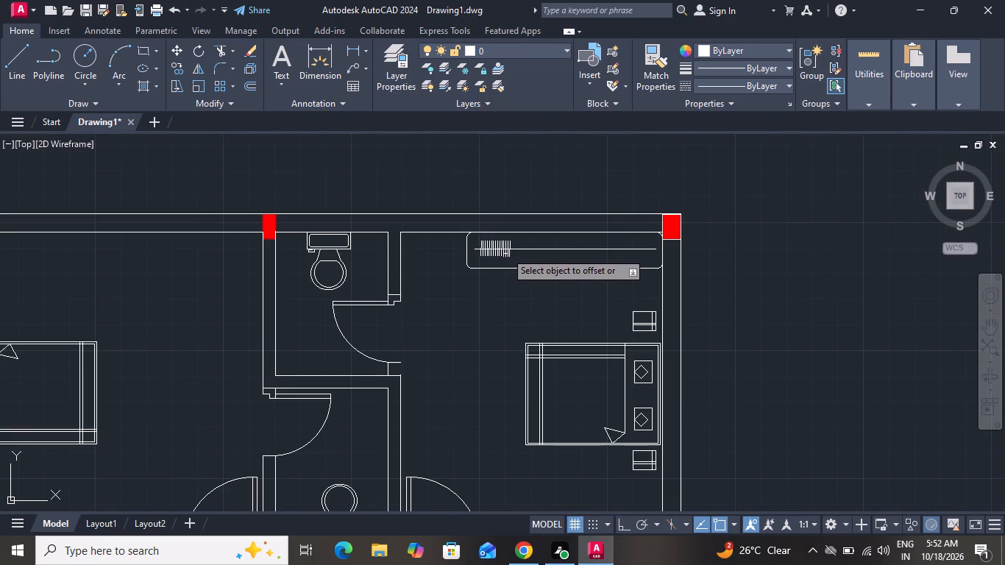
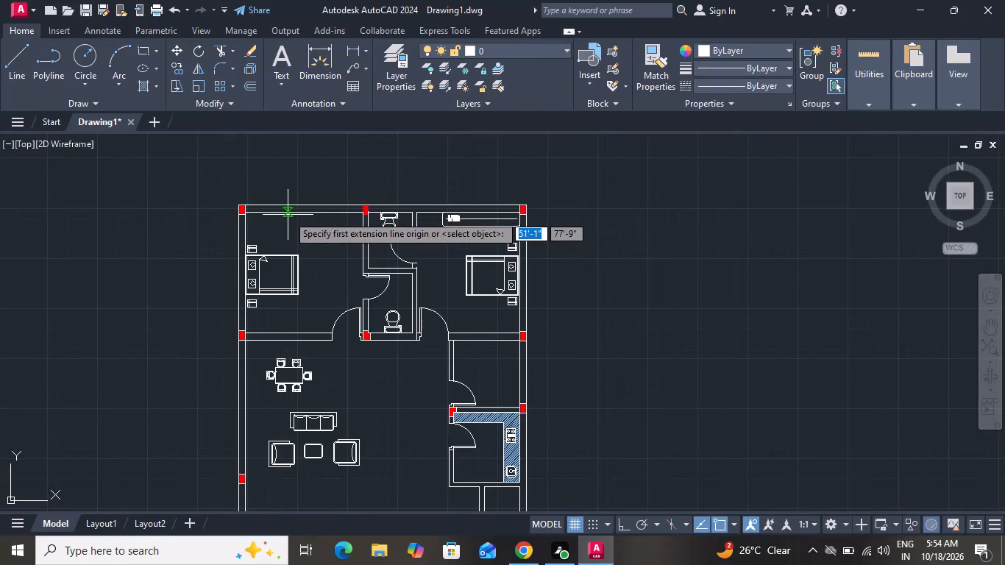
Add a linear dimension above the first bedroom's top outer wall, from the corner column's outer corner to the middle column's near edge.
scroll(261, 196, up, 2)
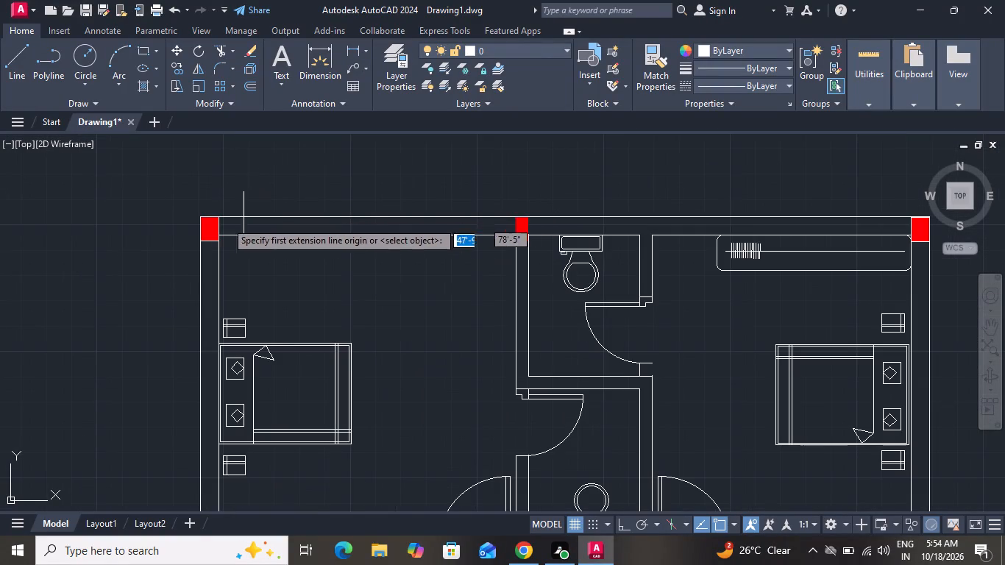
click(198, 213)
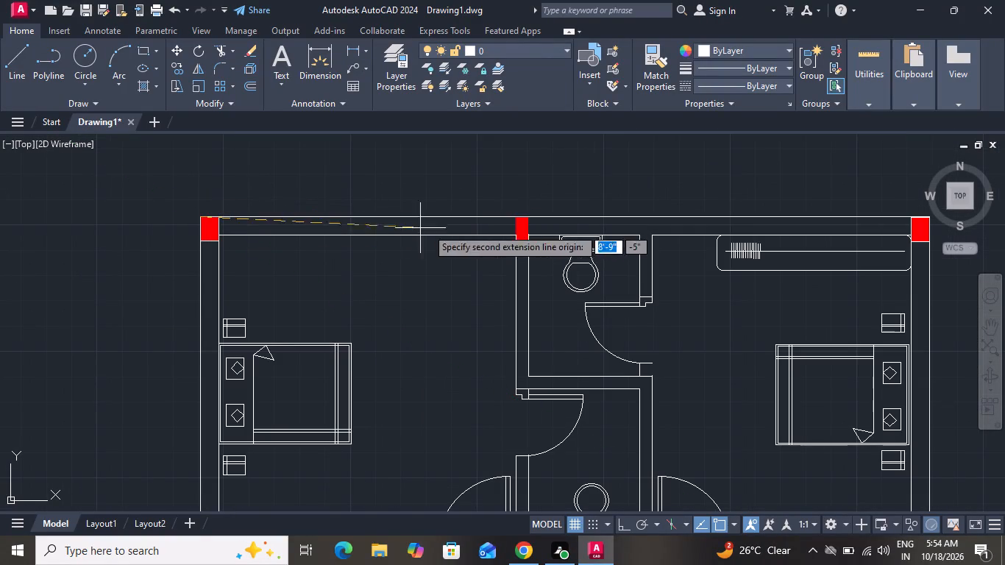
click(514, 217)
click(509, 204)
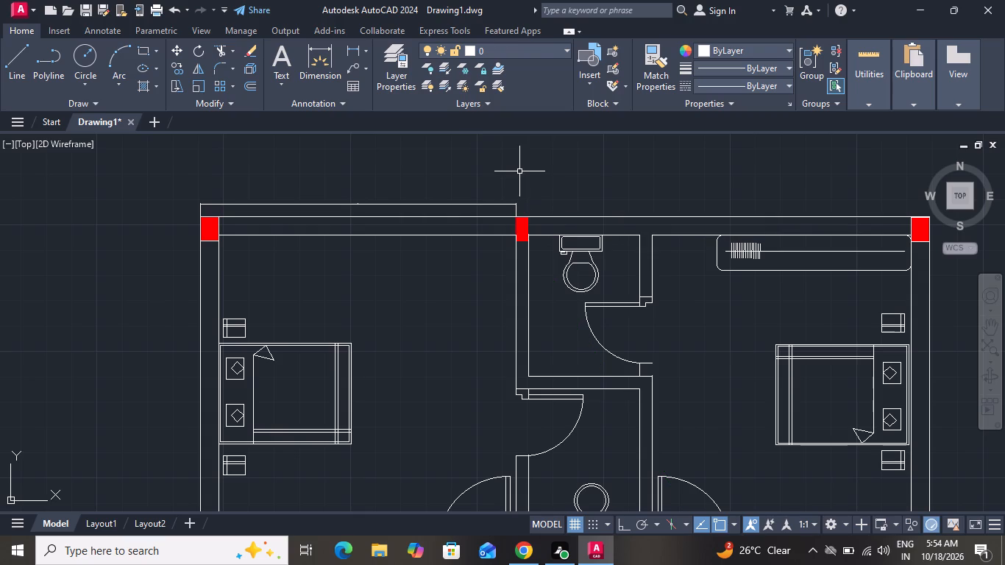
Modify the Standard dimension style with a larger text height and an arrow size of 0'-10.18", and make it current.
text(d)
key(space)
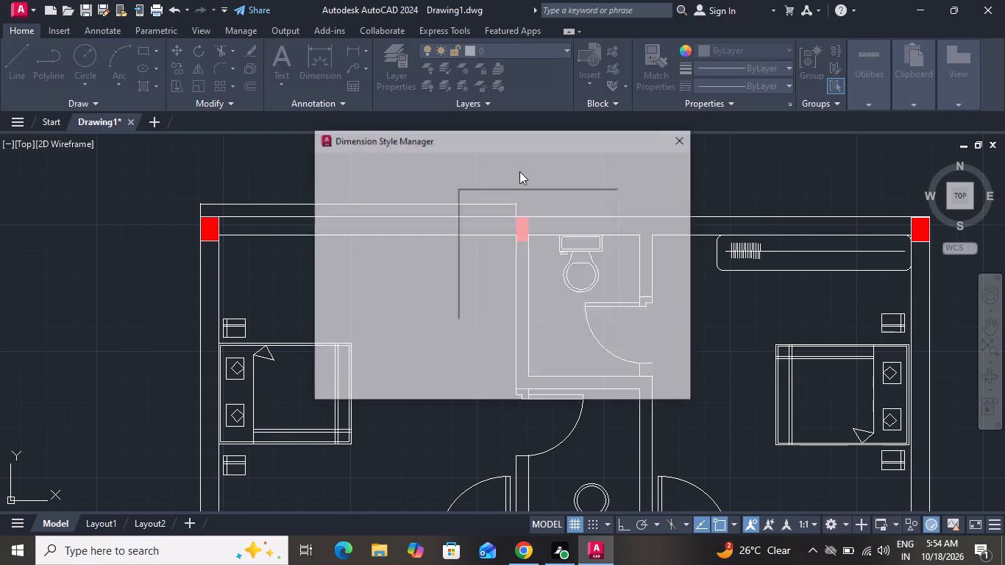
click(638, 238)
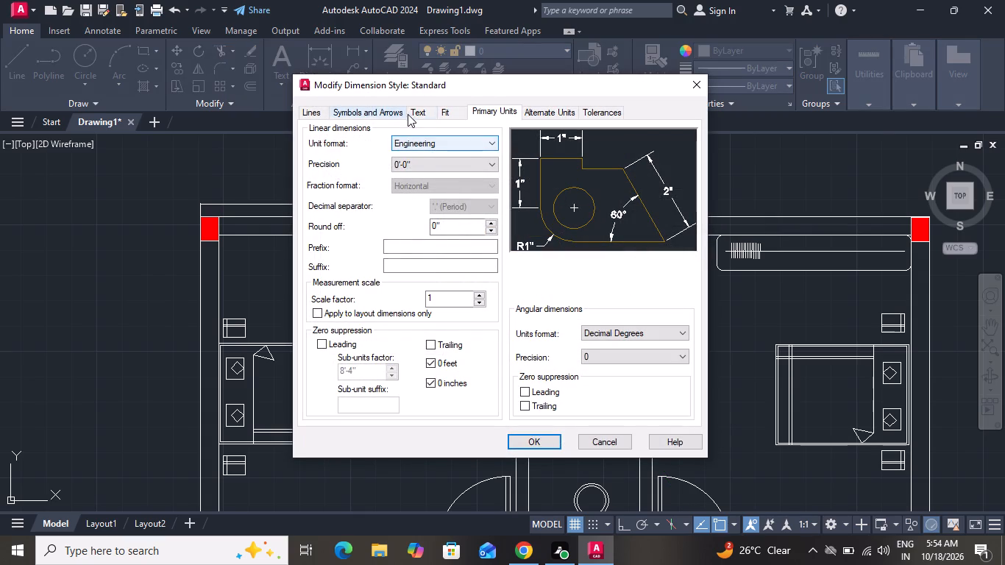
click(411, 113)
click(488, 214)
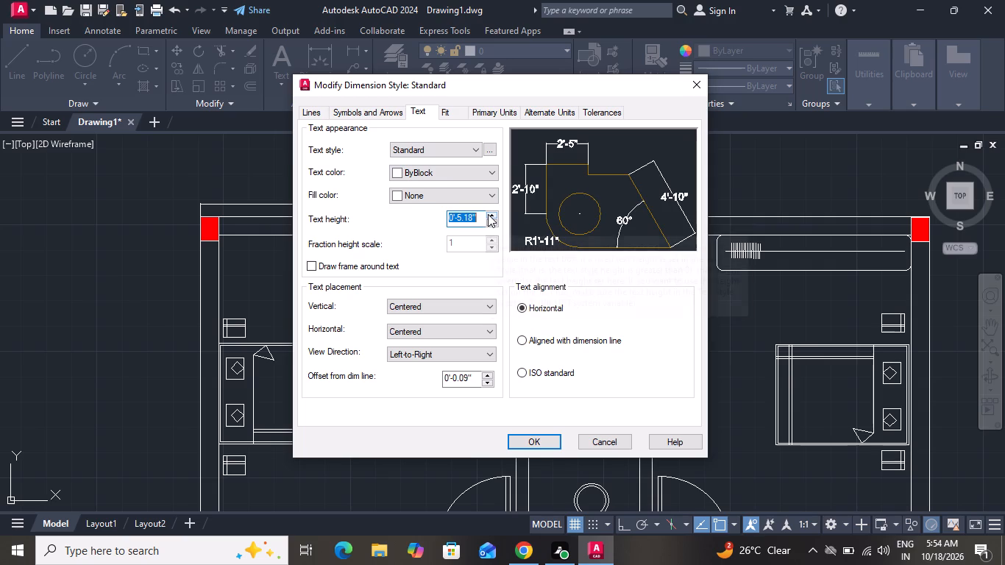
click(488, 214)
click(369, 116)
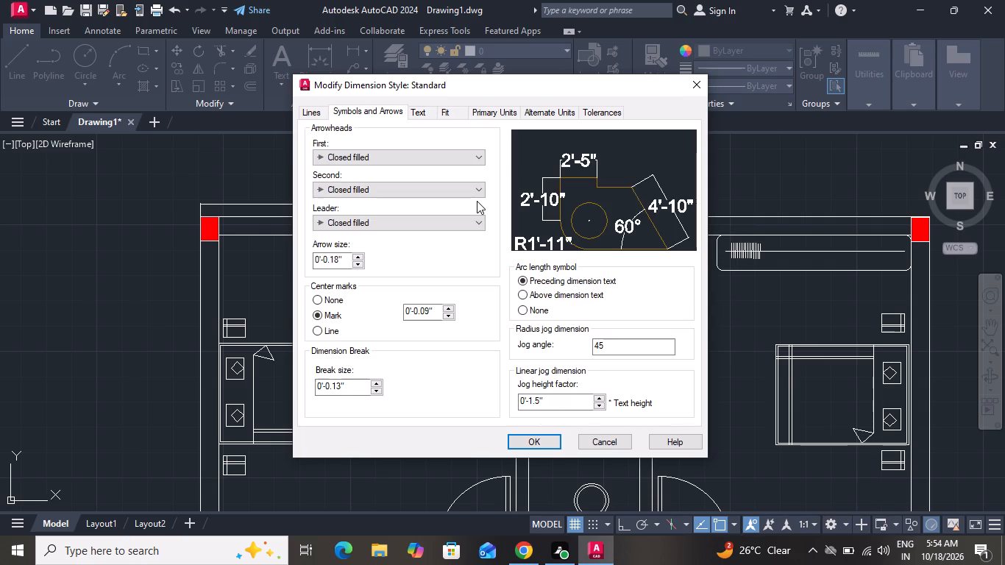
click(359, 257)
click(359, 257)
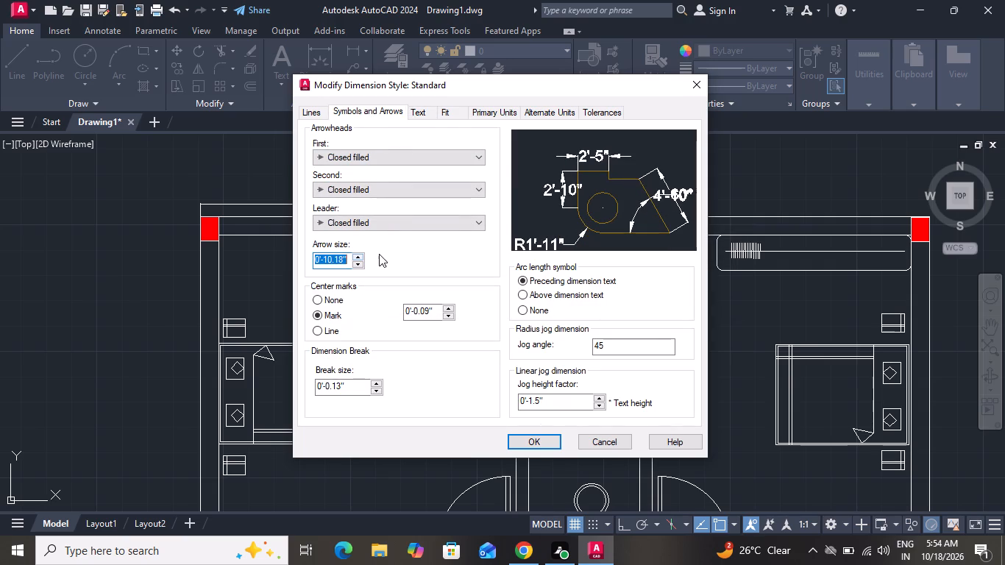
click(539, 441)
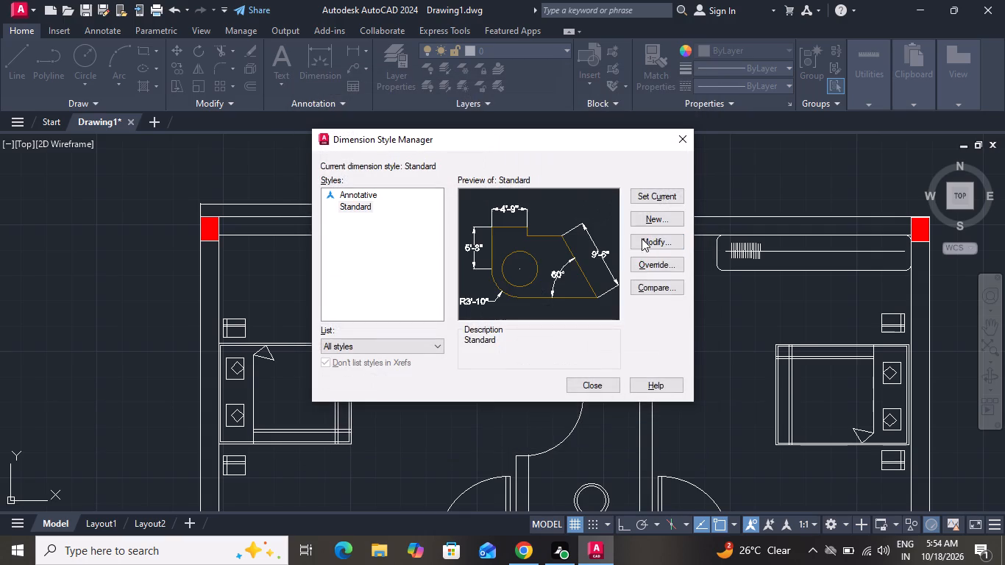
click(645, 200)
click(570, 388)
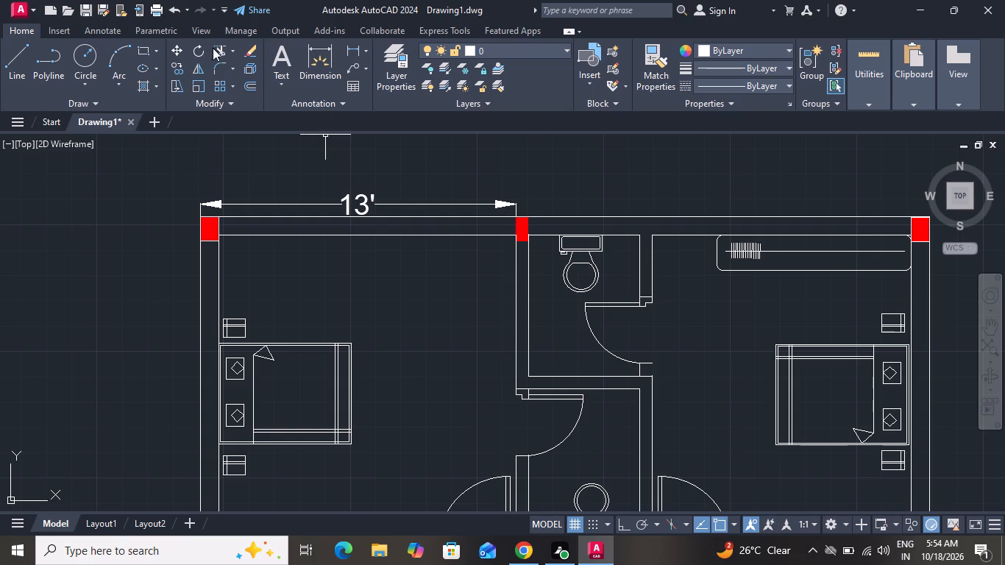
Add a linear dimension above the upper bathroom, from the middle column's bathroom-side corner to the partition wall's inner face.
click(349, 53)
scroll(522, 233, up, 3)
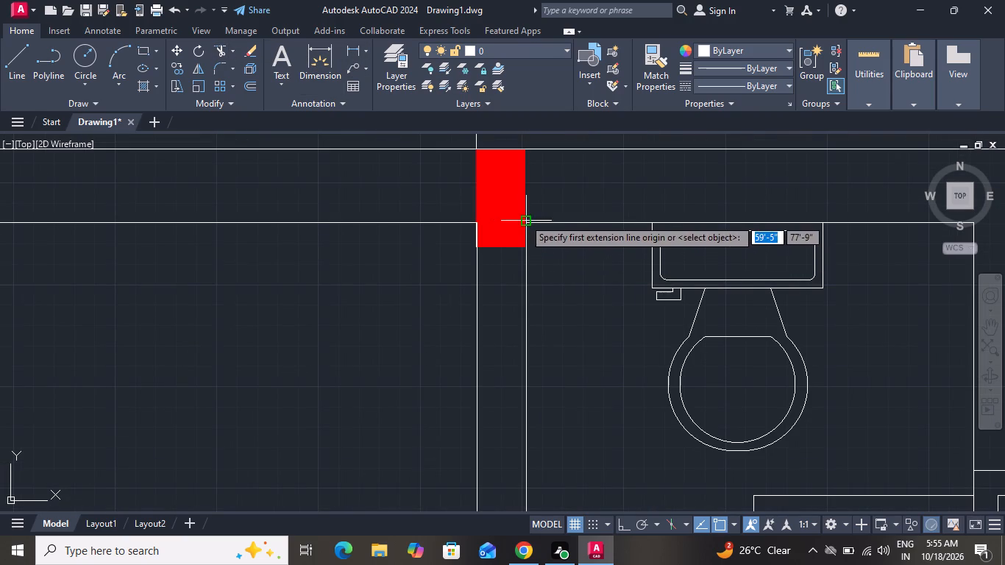
click(526, 147)
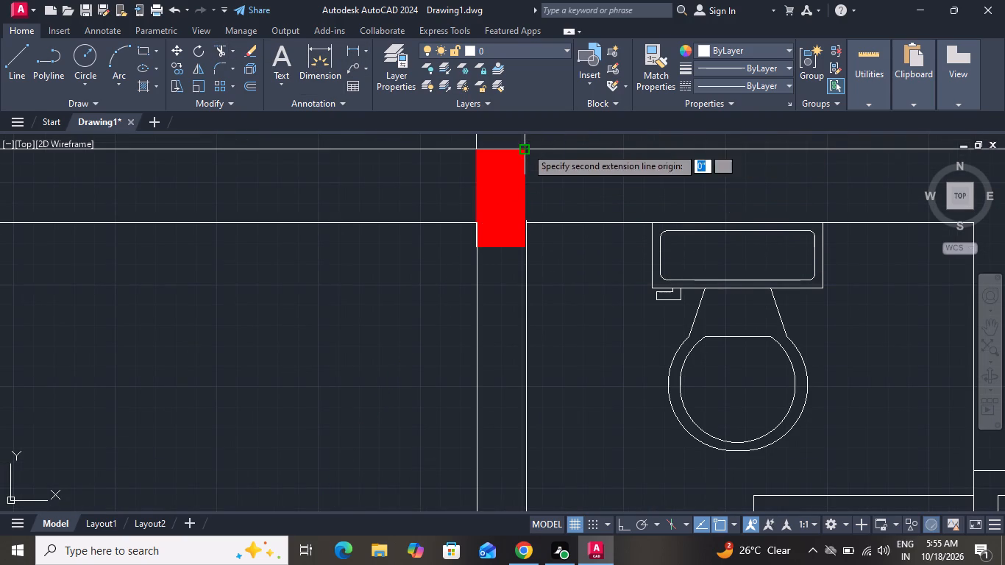
scroll(533, 224, down, 2)
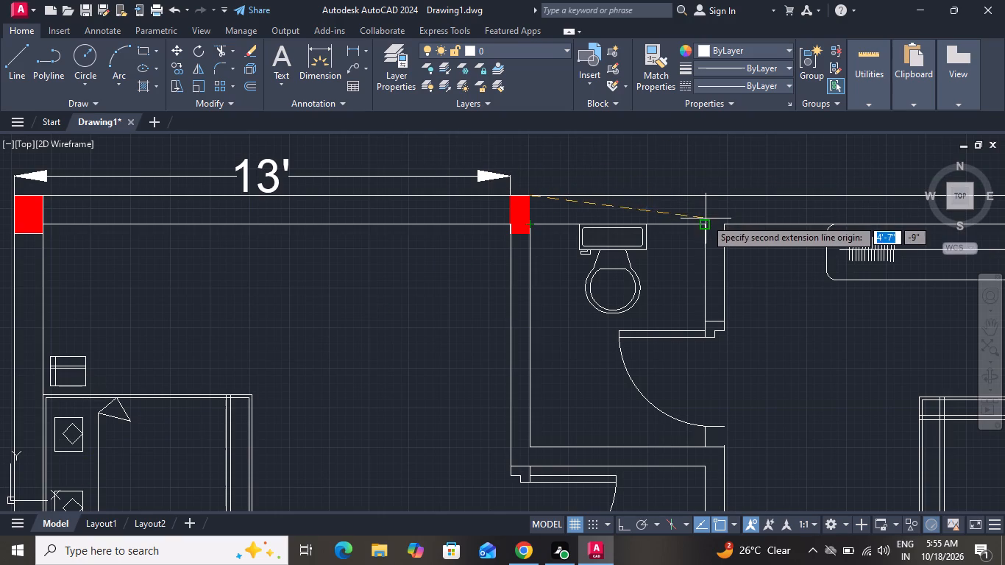
click(702, 196)
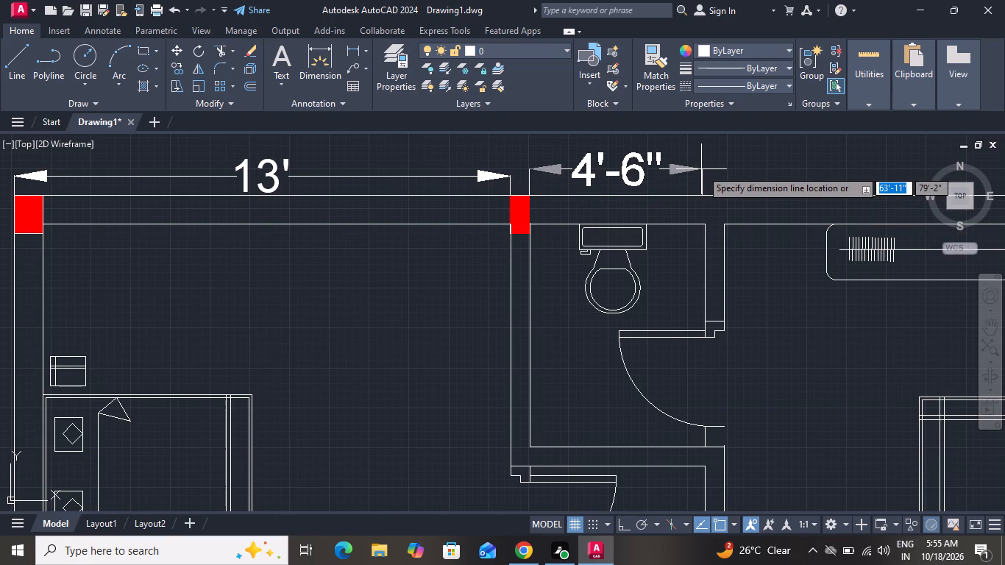
click(701, 169)
Add a linear dimension above the second bedroom, from the bathroom partition's bedroom face to the house's outer corner.
scroll(679, 221, down, 1)
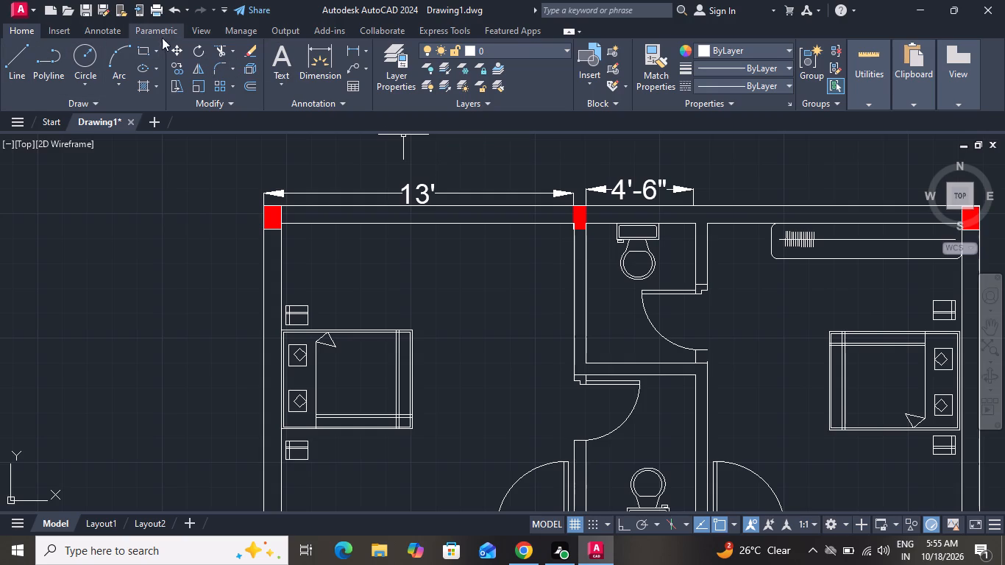
click(349, 52)
scroll(363, 266, down, 1)
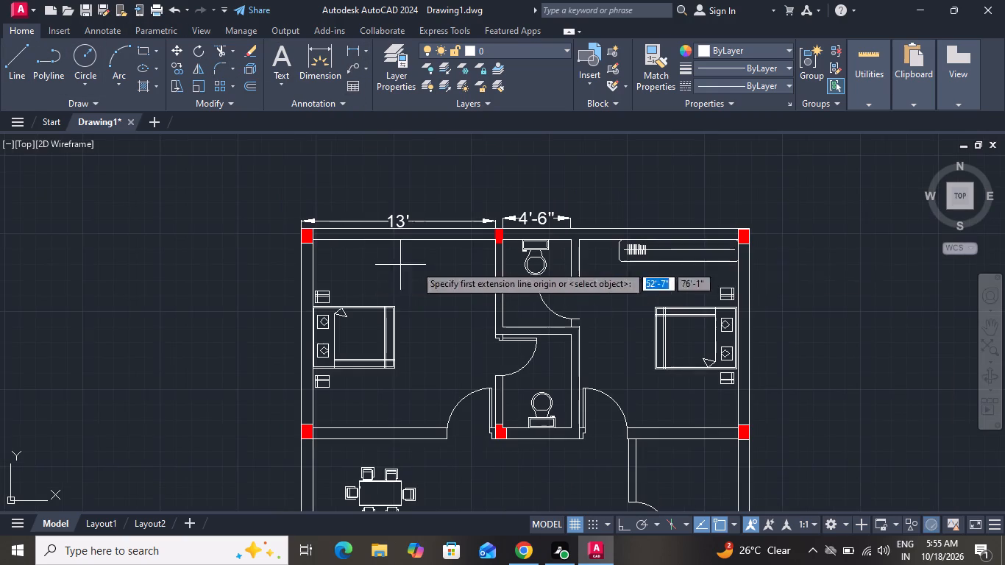
scroll(553, 230, up, 3)
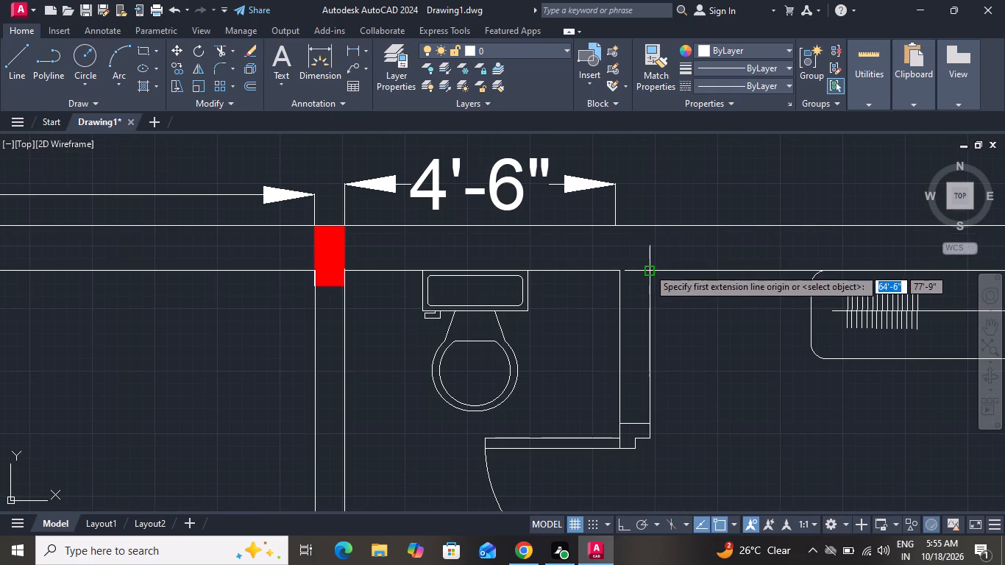
click(649, 225)
scroll(595, 257, down, 2)
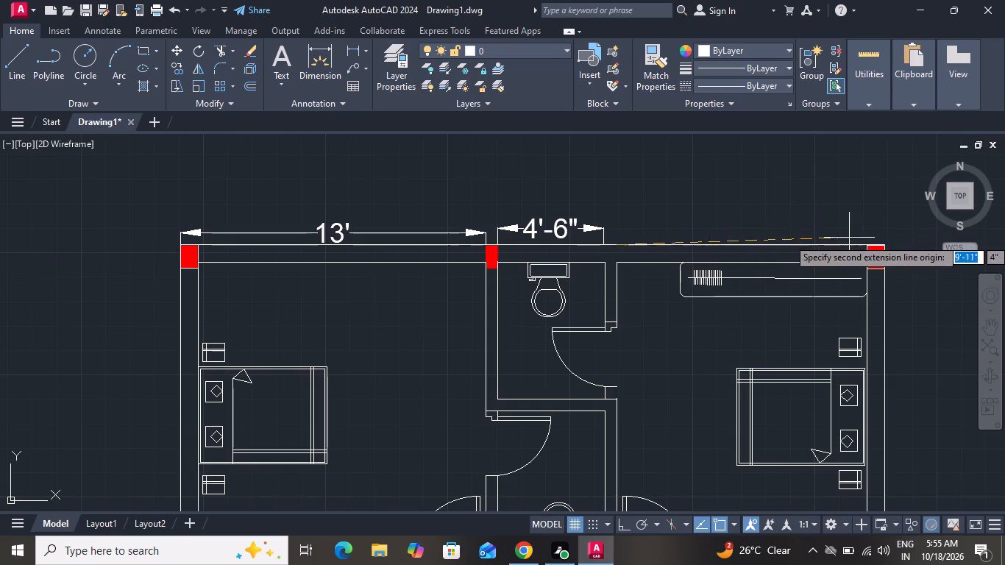
scroll(903, 260, up, 3)
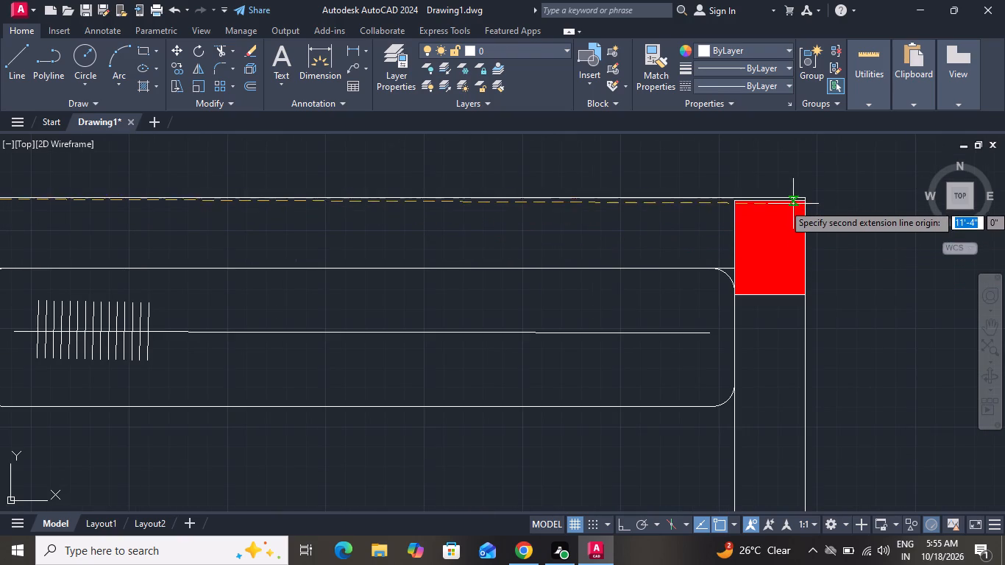
click(802, 196)
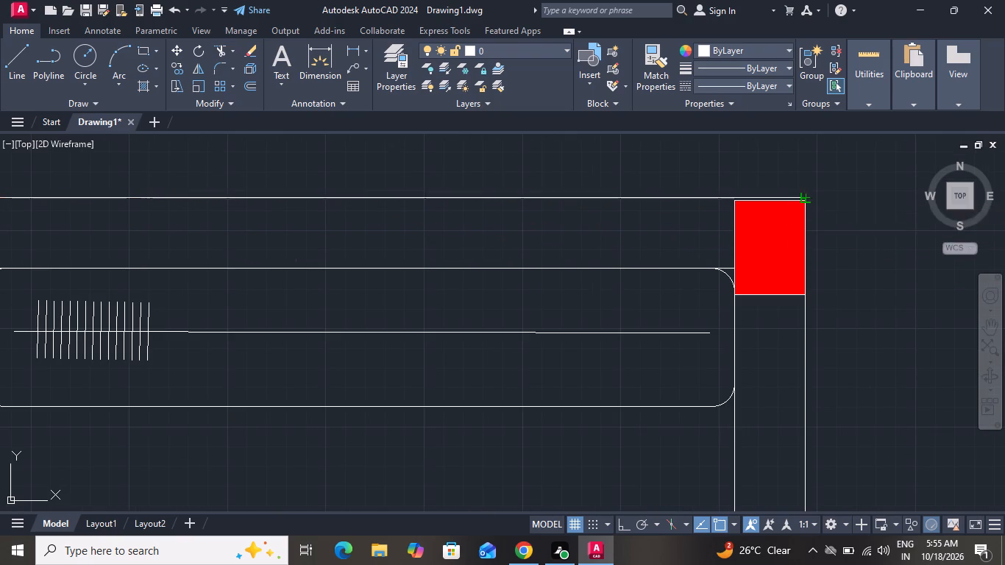
scroll(806, 193, down, 2)
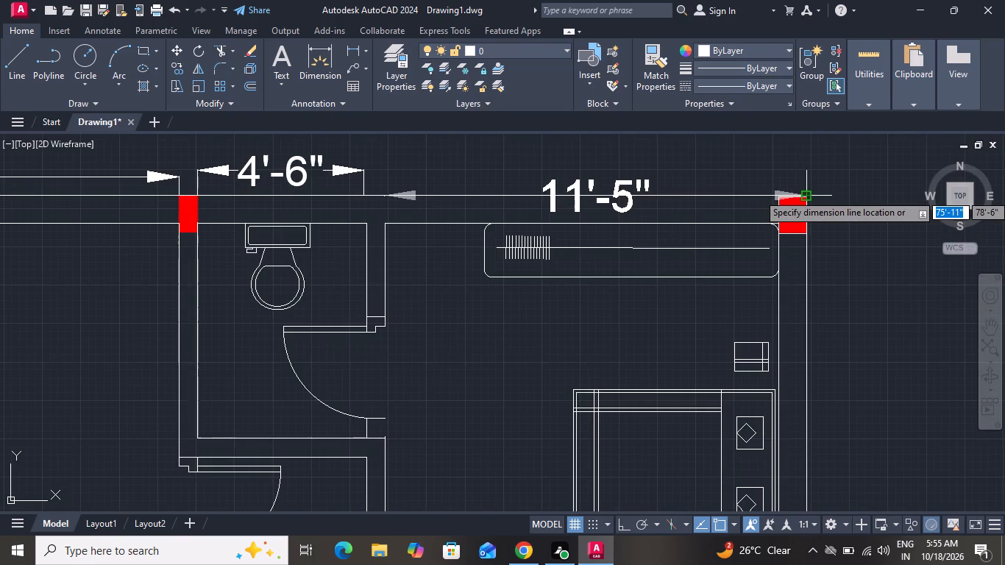
scroll(806, 193, down, 1)
click(806, 182)
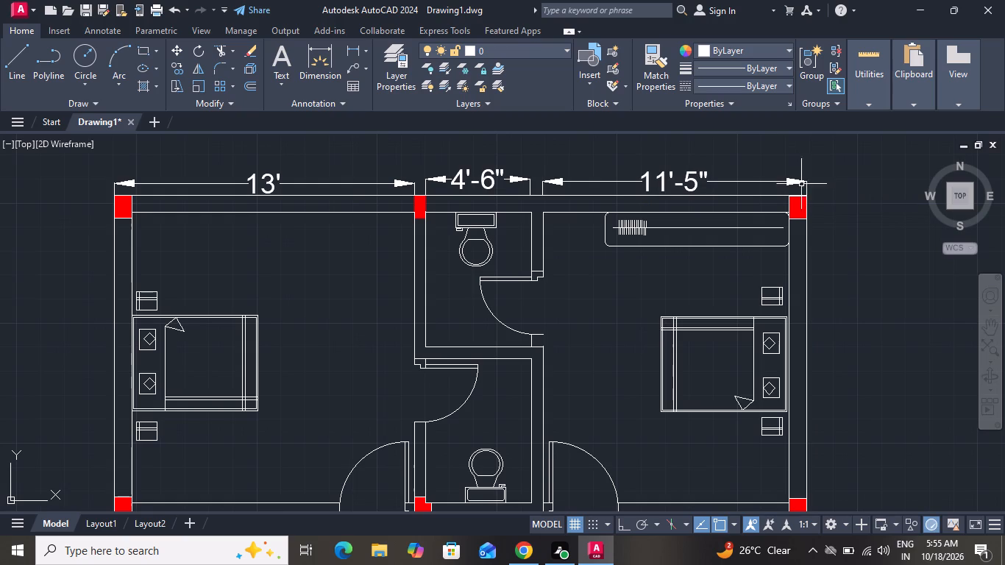
Offset the last hanger line on the wardrobe rail by 1" to the right, making three more evenly spaced copies.
scroll(430, 256, down, 2)
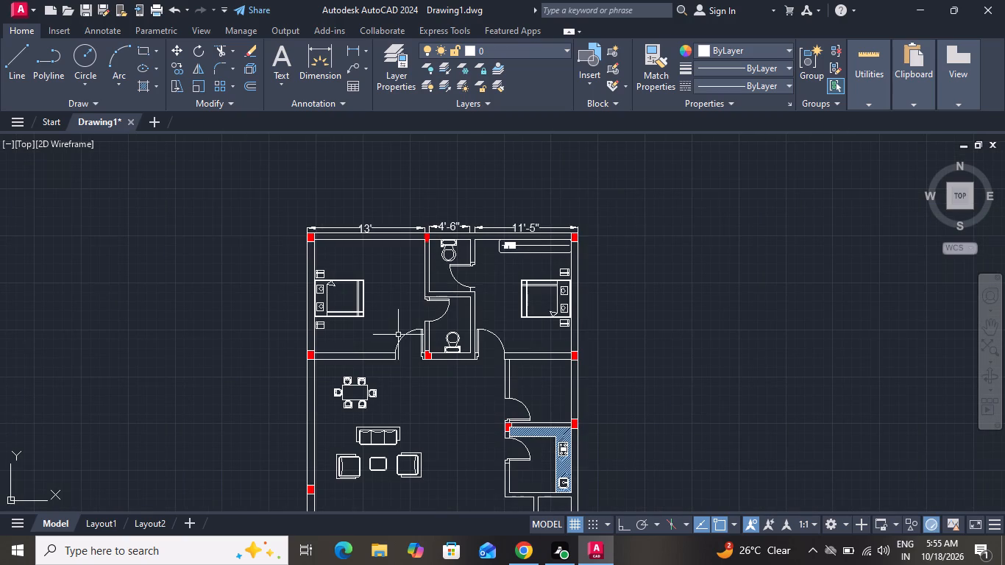
scroll(398, 335, up, 1)
scroll(267, 285, up, 2)
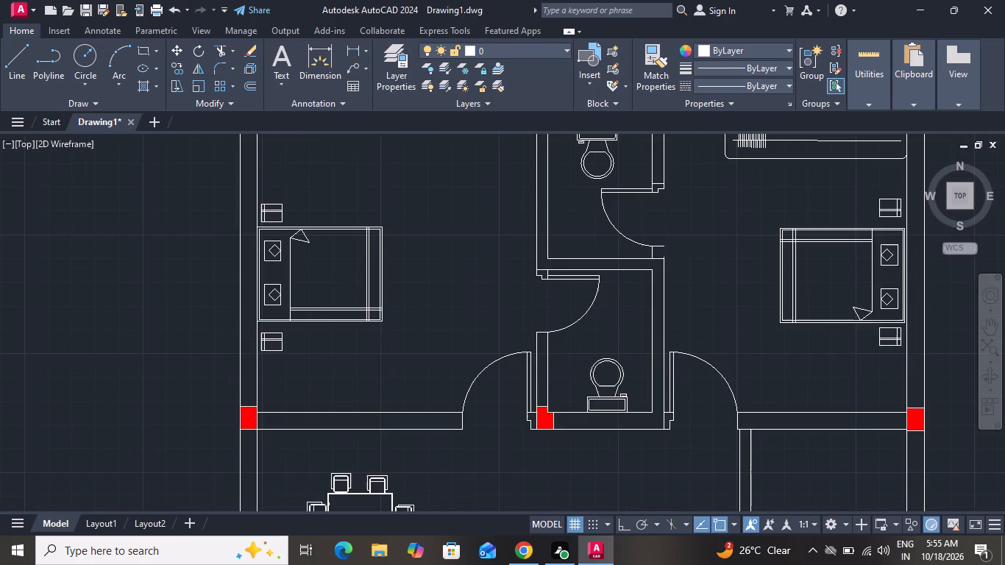
scroll(267, 285, down, 2)
scroll(626, 170, up, 2)
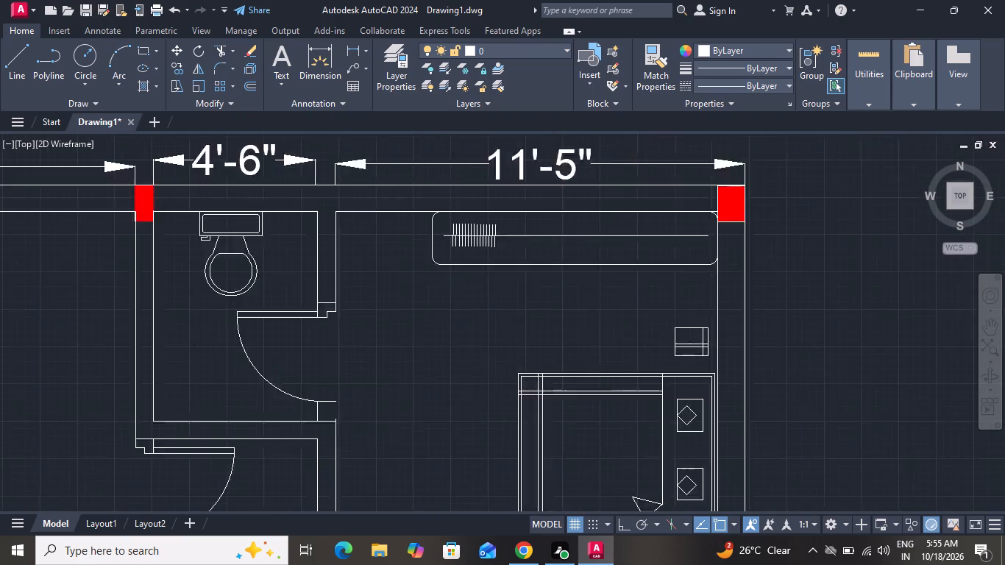
scroll(624, 170, up, 1)
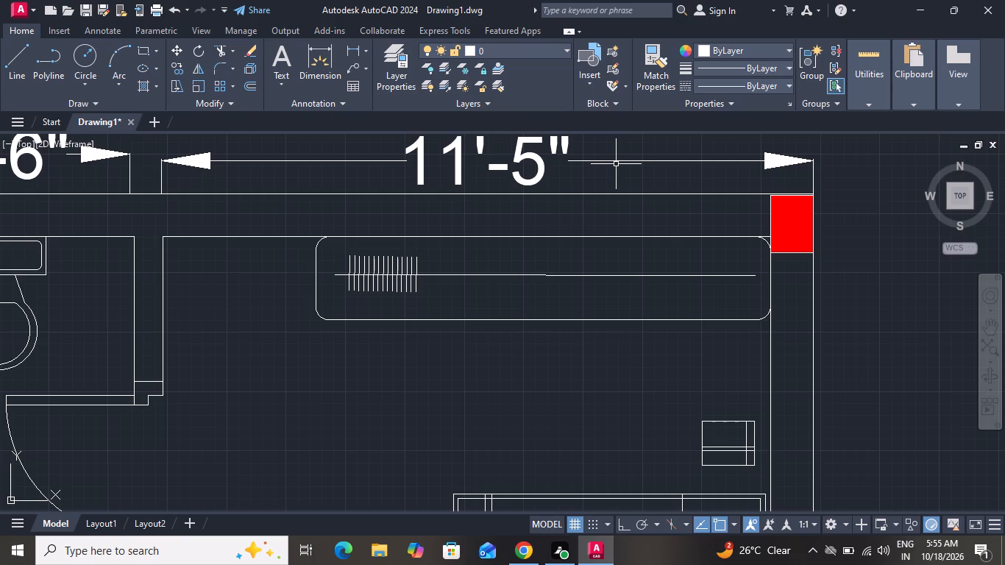
text(o)
key(space)
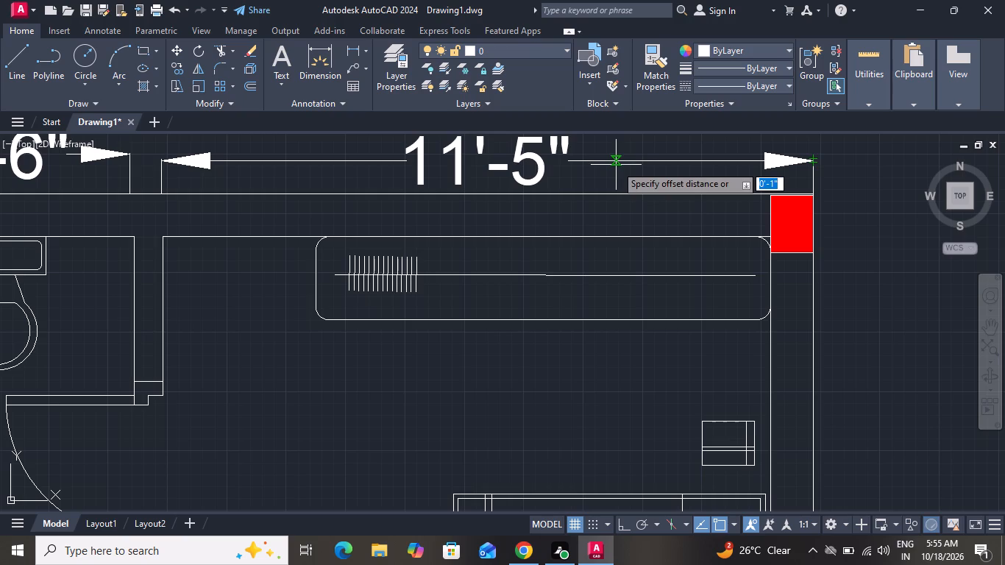
key(1)
key(shift+quotedbl)
key(Return)
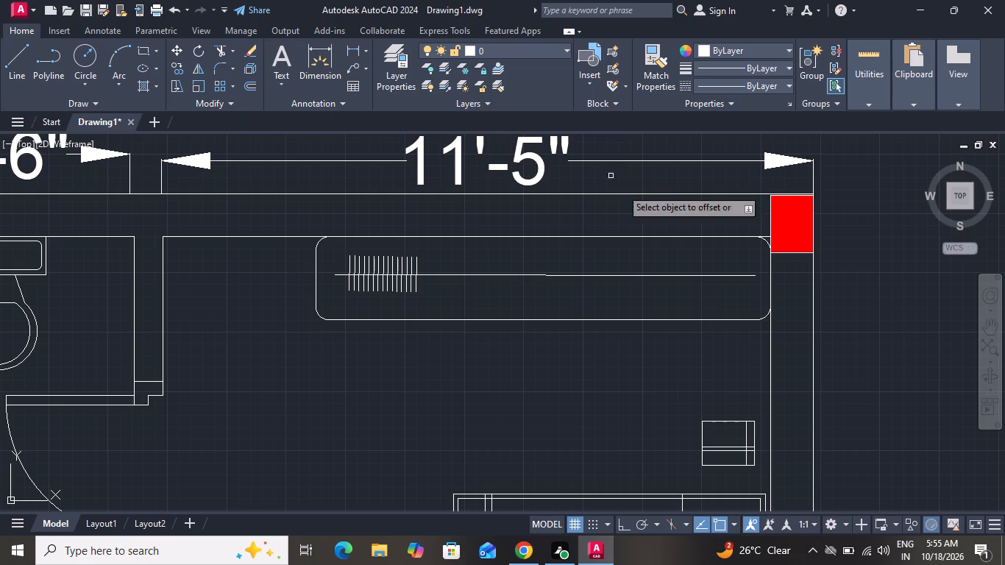
scroll(451, 269, up, 1)
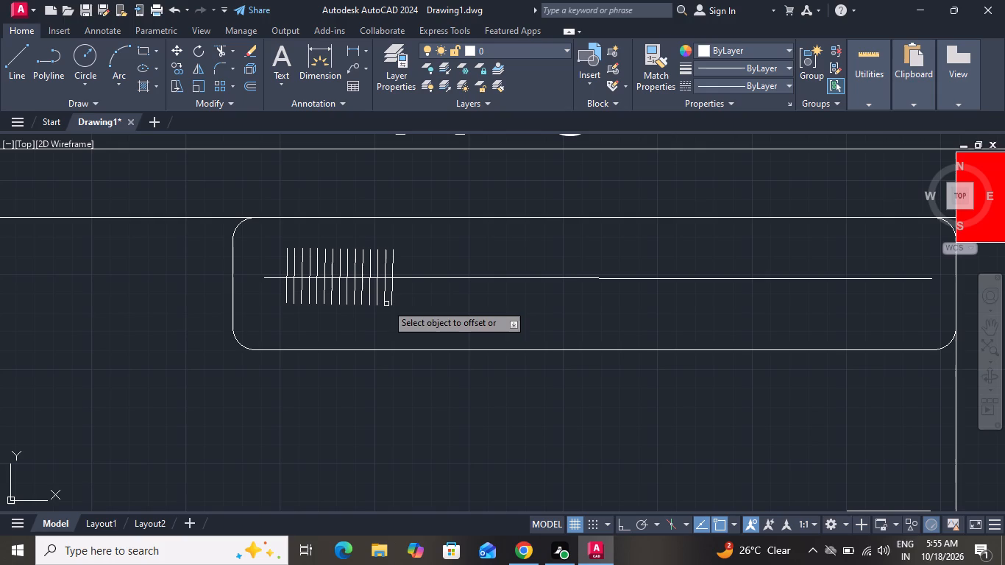
click(391, 299)
click(399, 294)
drag(399, 294, 411, 298)
click(424, 302)
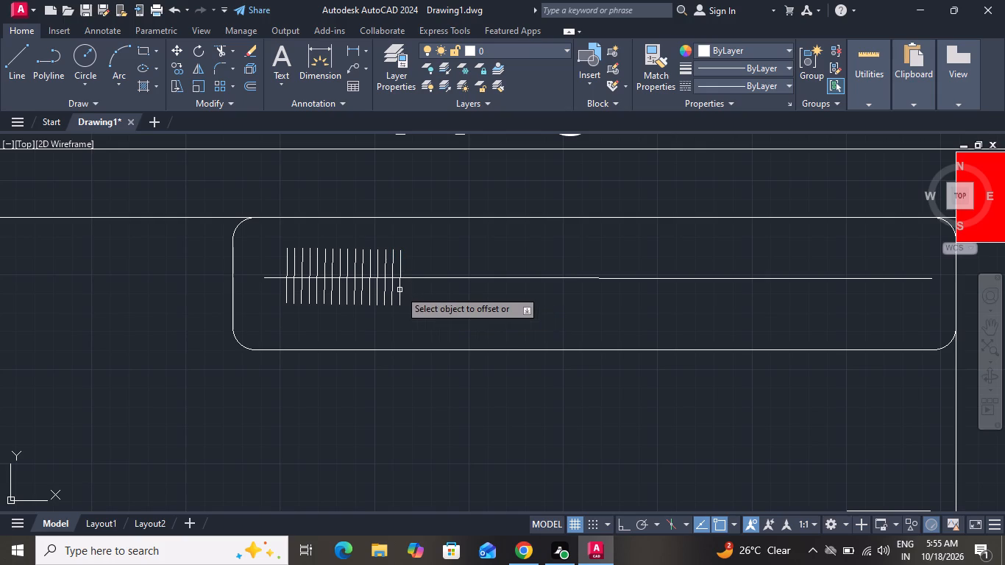
drag(398, 290, 409, 293)
click(411, 294)
drag(407, 297, 422, 302)
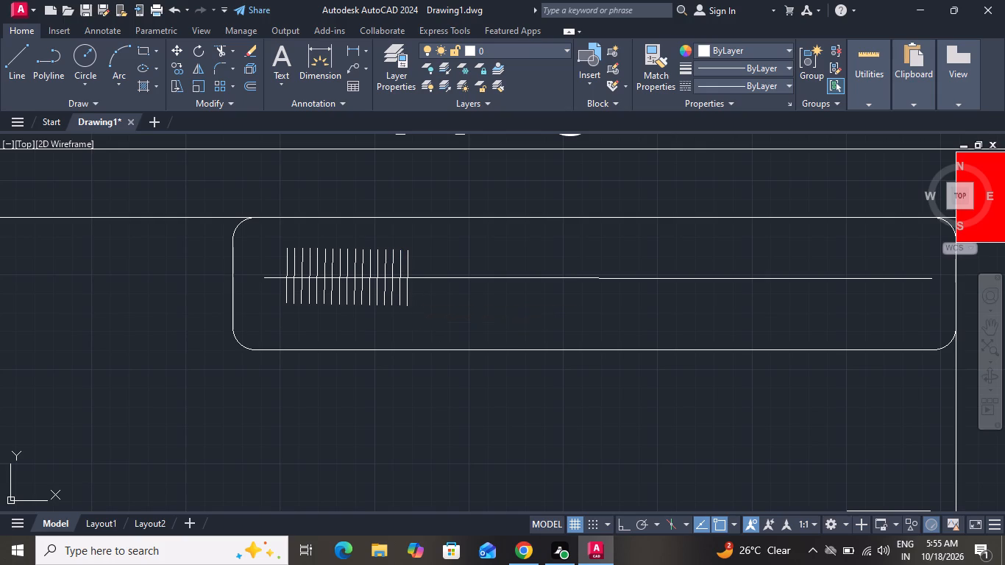
click(424, 305)
Extend the wardrobe's hanger row with six more lines, each offset 1" to the right of the previous one.
click(414, 297)
click(423, 296)
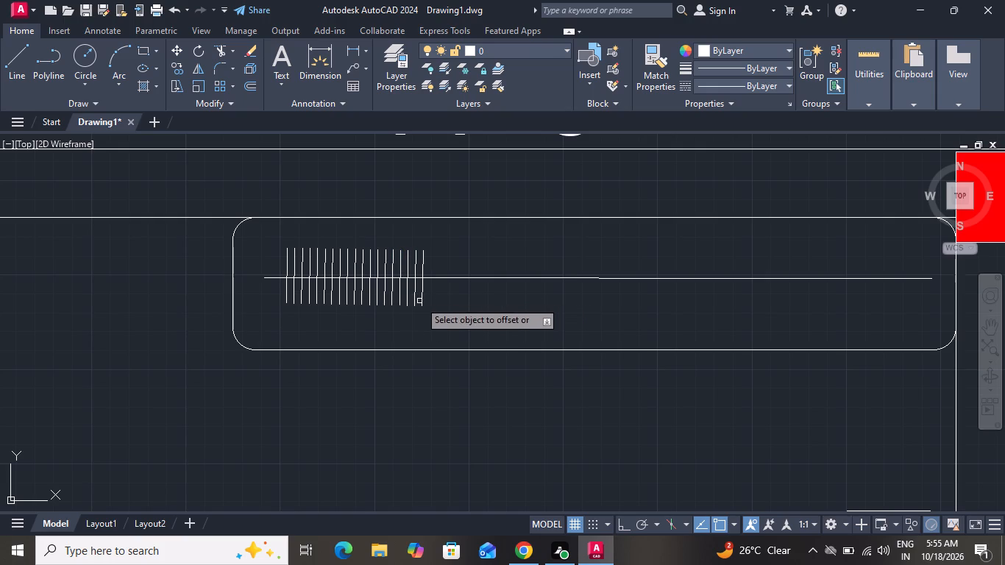
click(419, 301)
drag(422, 299, 430, 299)
click(435, 302)
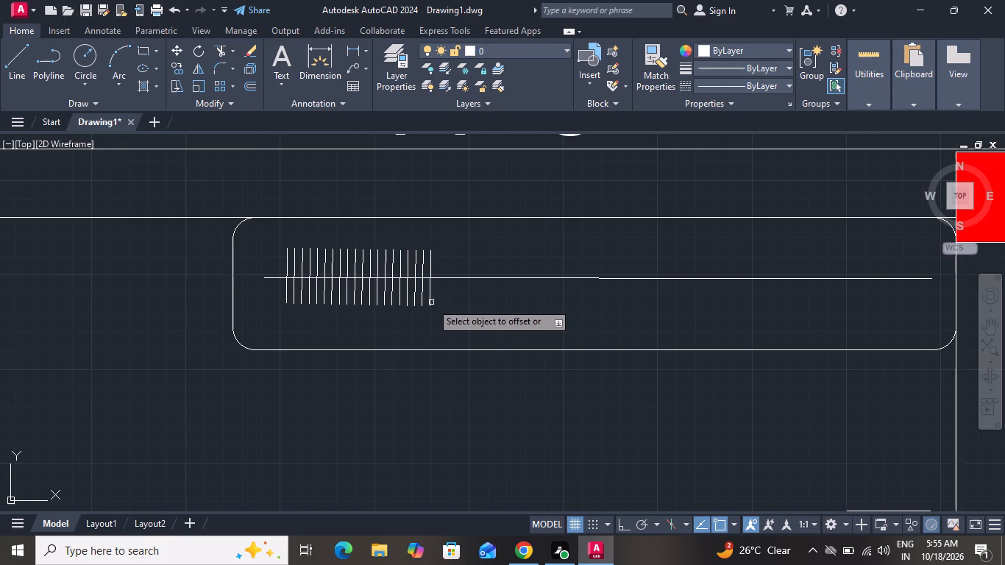
click(431, 302)
click(437, 299)
click(436, 296)
click(444, 292)
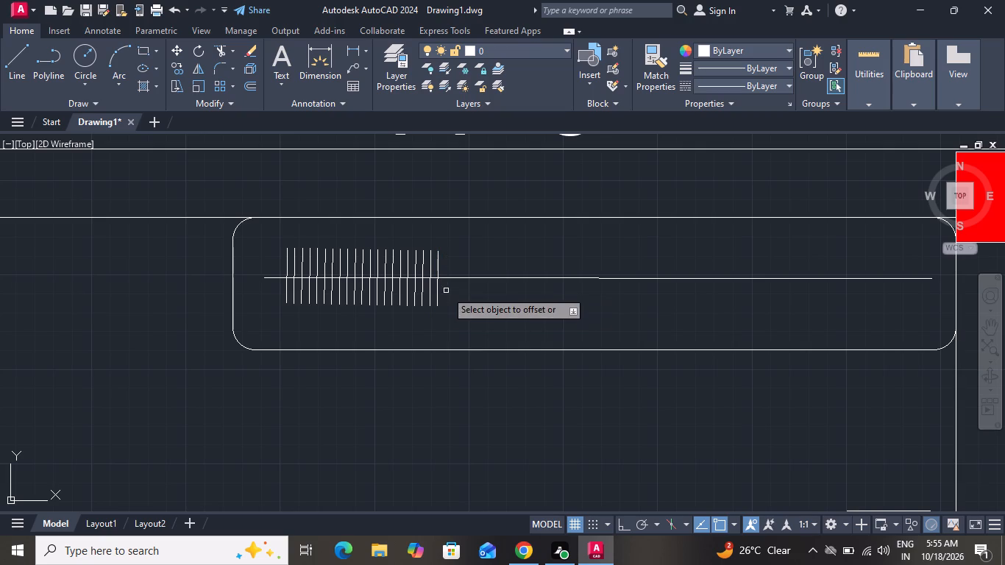
click(436, 293)
click(446, 288)
drag(444, 288, 452, 288)
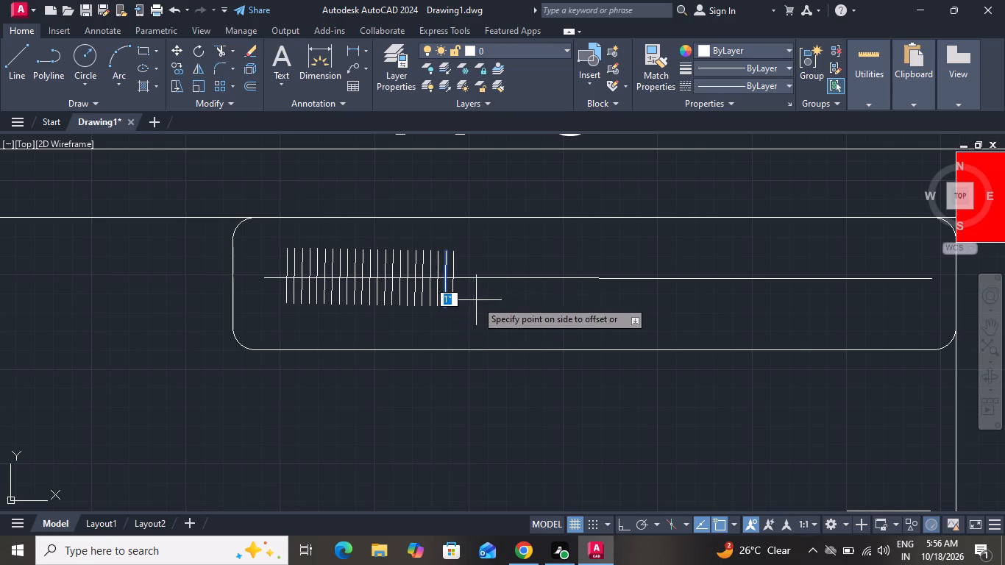
click(476, 300)
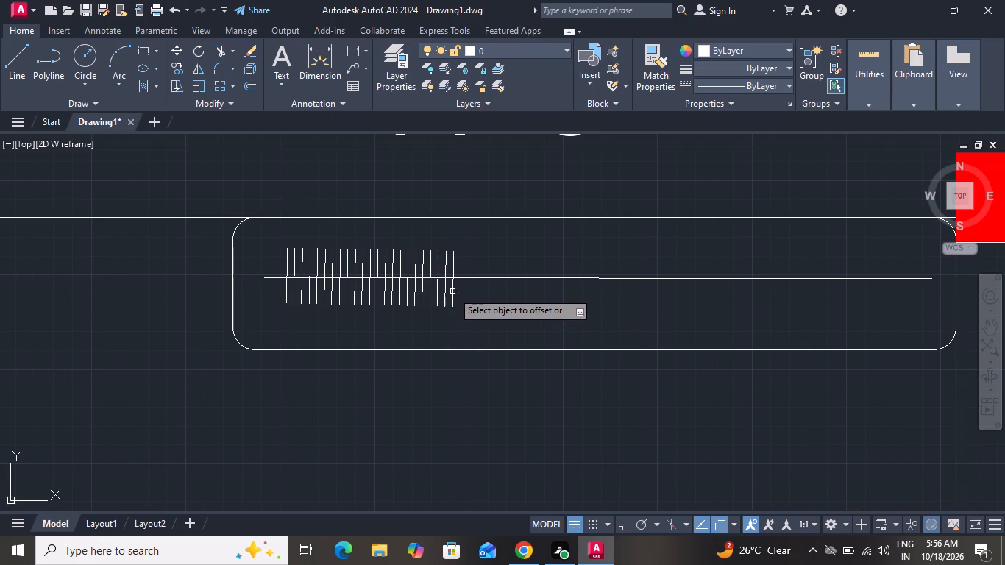
Offset the last hanger line 1" to the right repeatedly, adding six more evenly spaced copies along the rail.
click(452, 291)
click(470, 294)
click(462, 300)
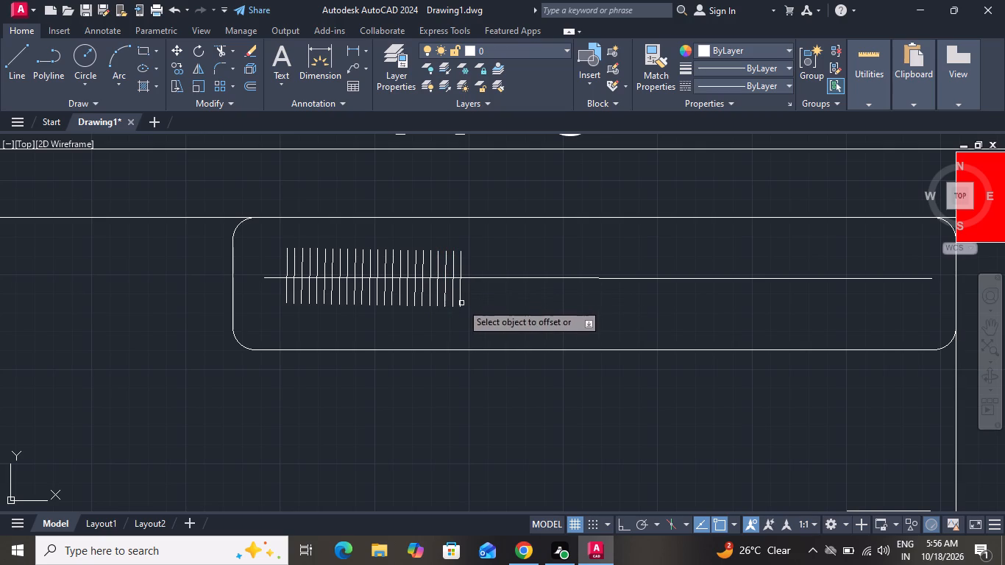
click(461, 303)
click(470, 299)
click(467, 299)
click(482, 299)
click(477, 303)
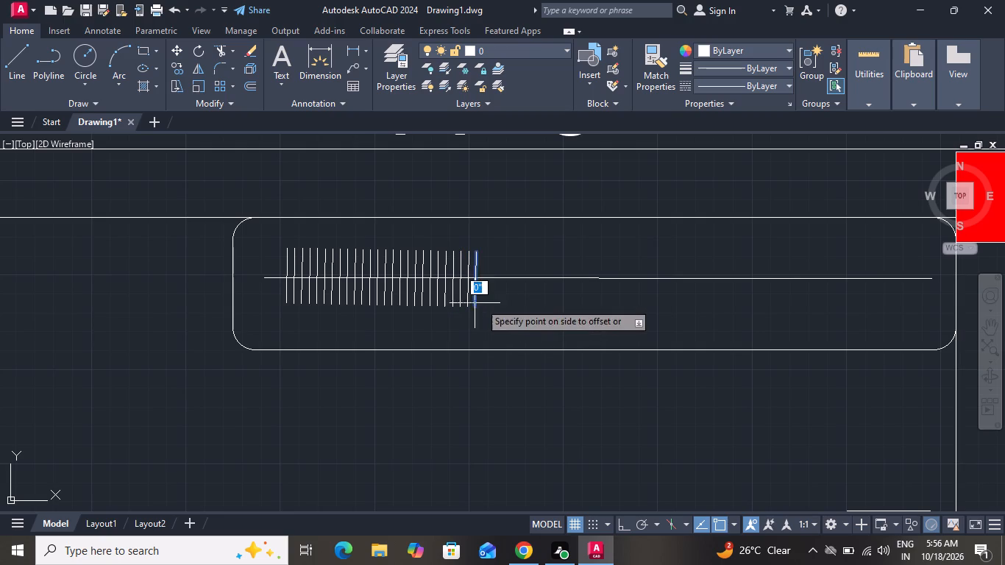
click(482, 301)
click(481, 300)
click(489, 295)
click(489, 298)
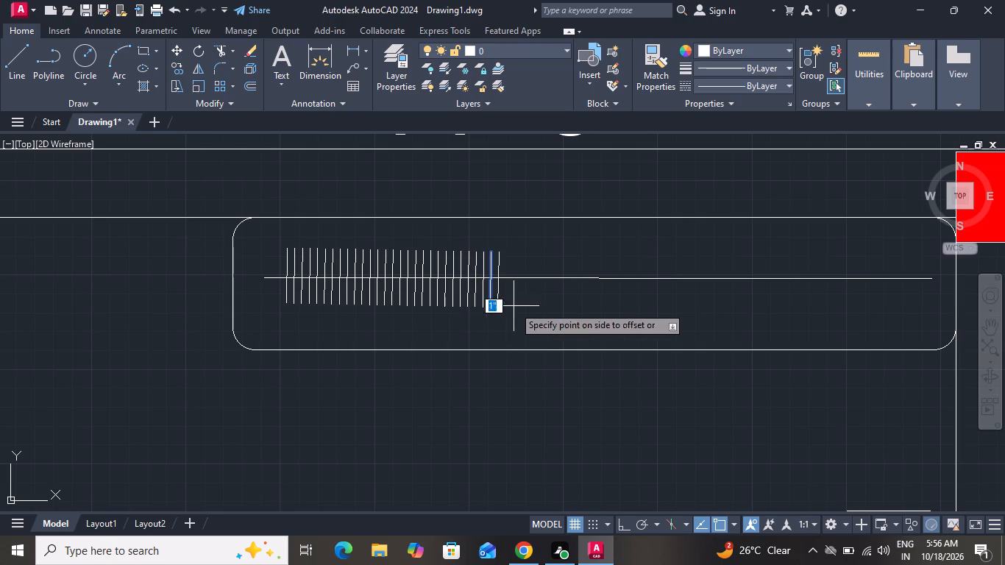
click(514, 306)
Add three more hanger lines on the wardrobe rail, each offset 1" to the right of the last.
drag(499, 305, 508, 304)
click(508, 304)
click(507, 305)
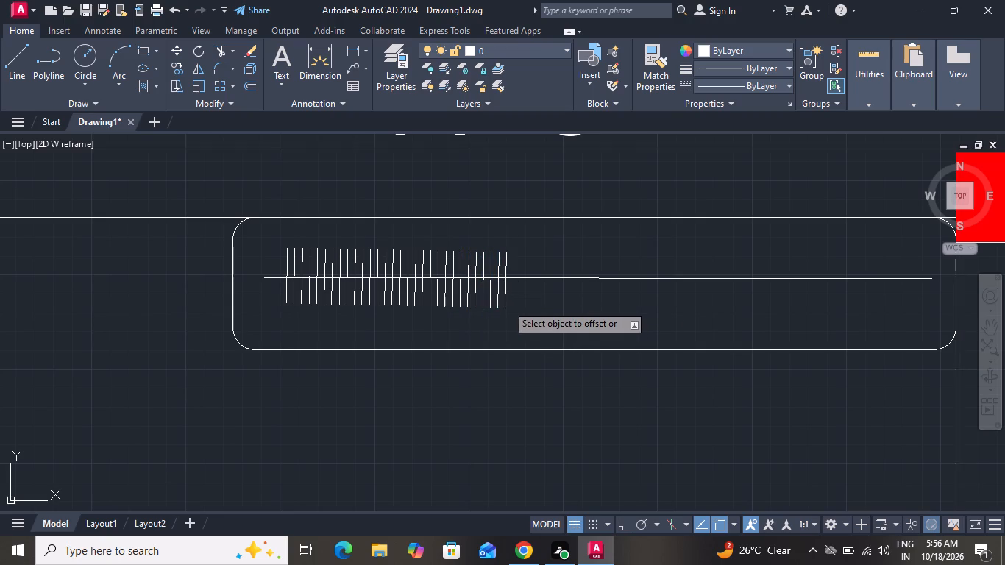
click(512, 302)
click(508, 305)
click(514, 301)
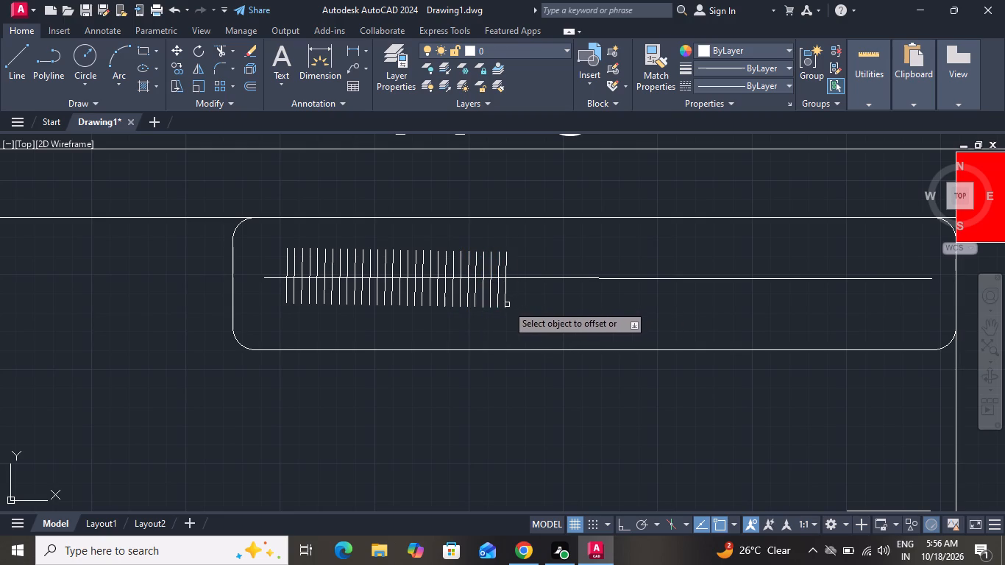
click(507, 305)
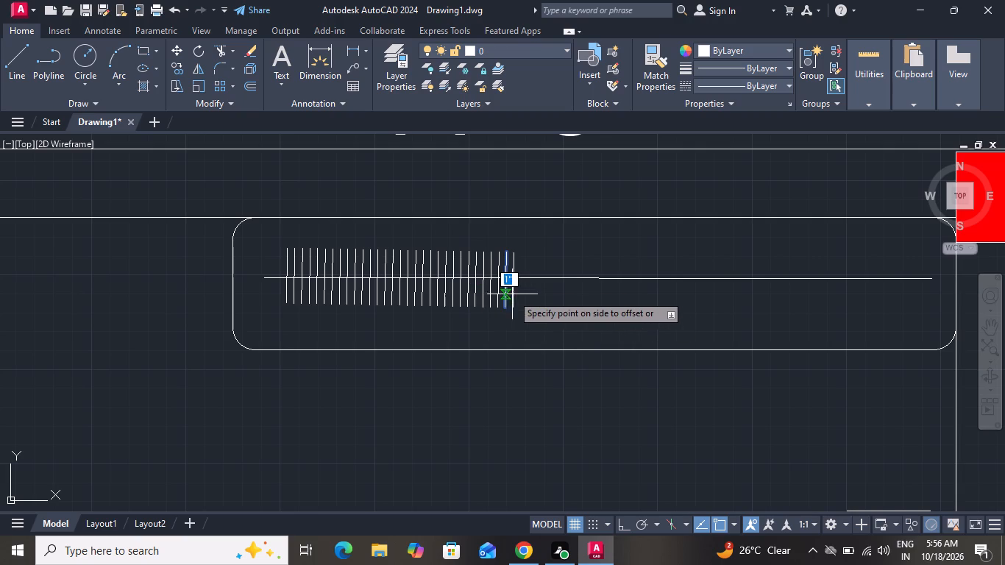
click(520, 296)
drag(511, 296, 520, 299)
click(528, 302)
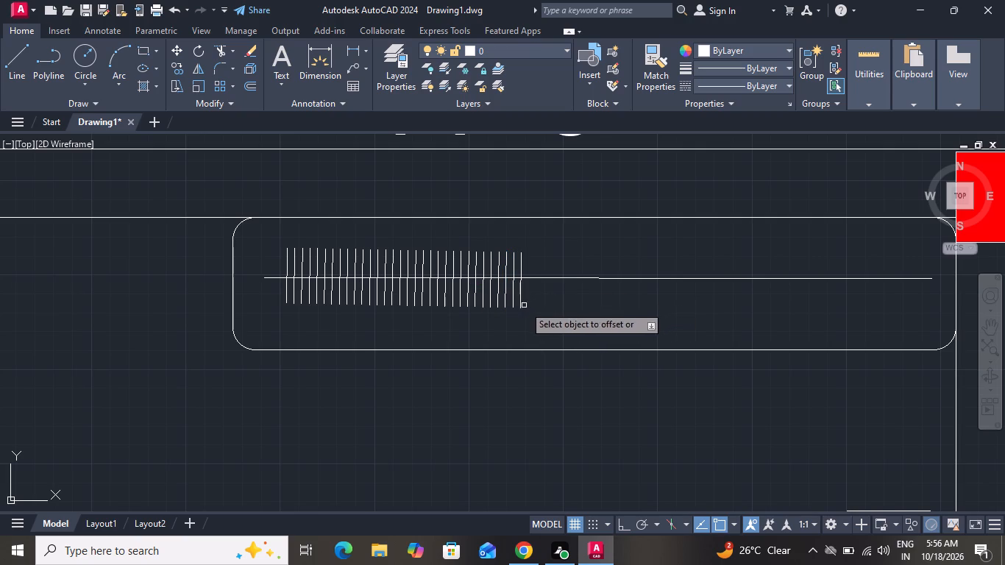
Continue the hanger row with four more copies of the end line, each offset 1" to the right.
click(522, 305)
click(529, 303)
click(529, 303)
click(535, 299)
click(526, 305)
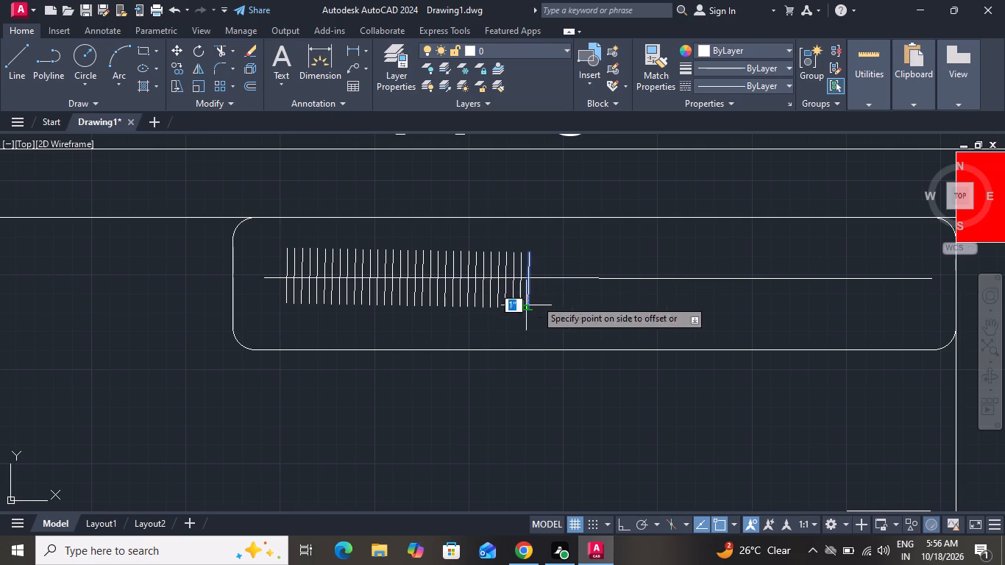
click(538, 298)
click(539, 298)
click(534, 307)
click(550, 304)
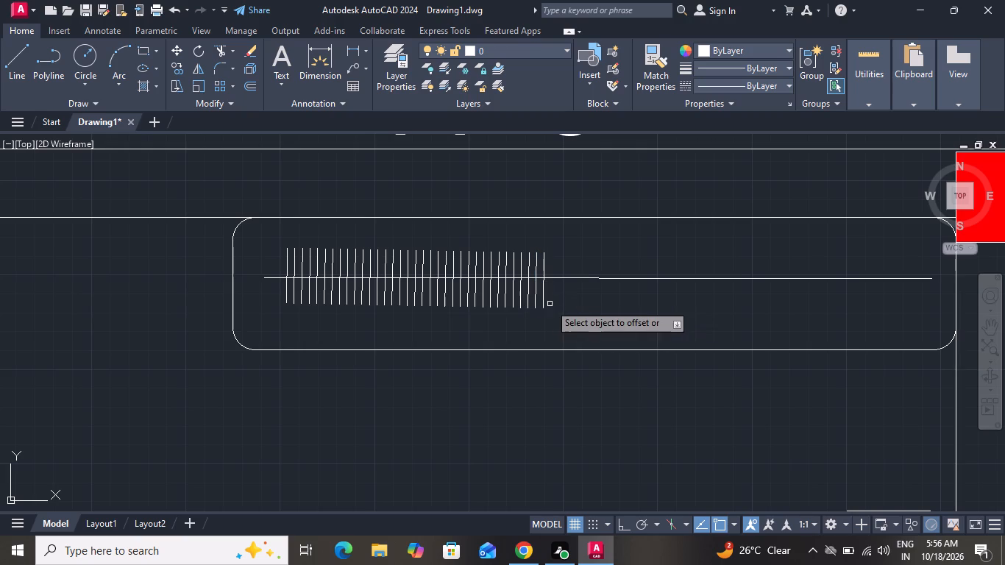
click(543, 307)
click(550, 303)
click(549, 302)
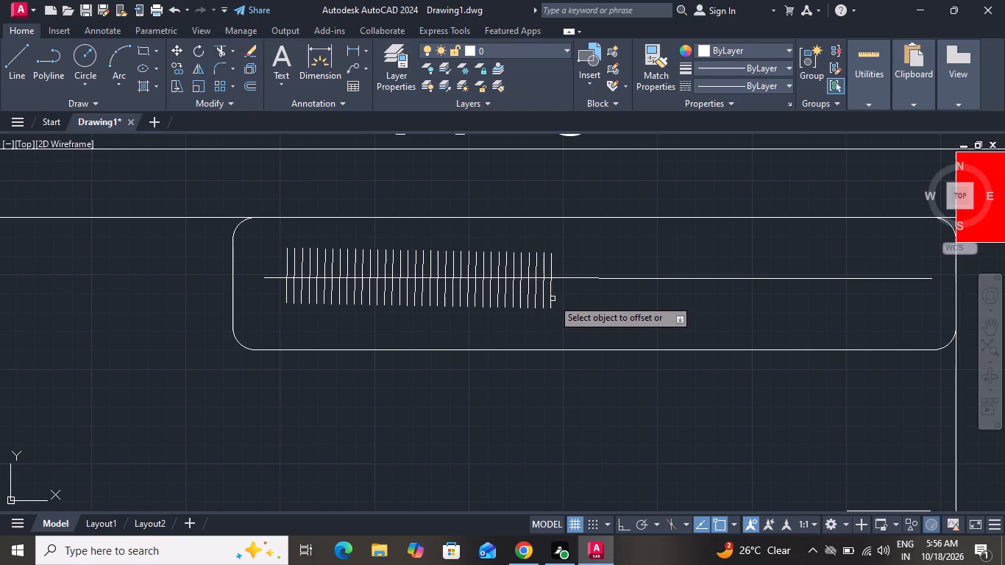
Offset the end hanger line by 1" to the right, making five more copies in sequence.
drag(553, 299, 559, 303)
click(561, 304)
click(558, 305)
click(563, 303)
double_click(564, 302)
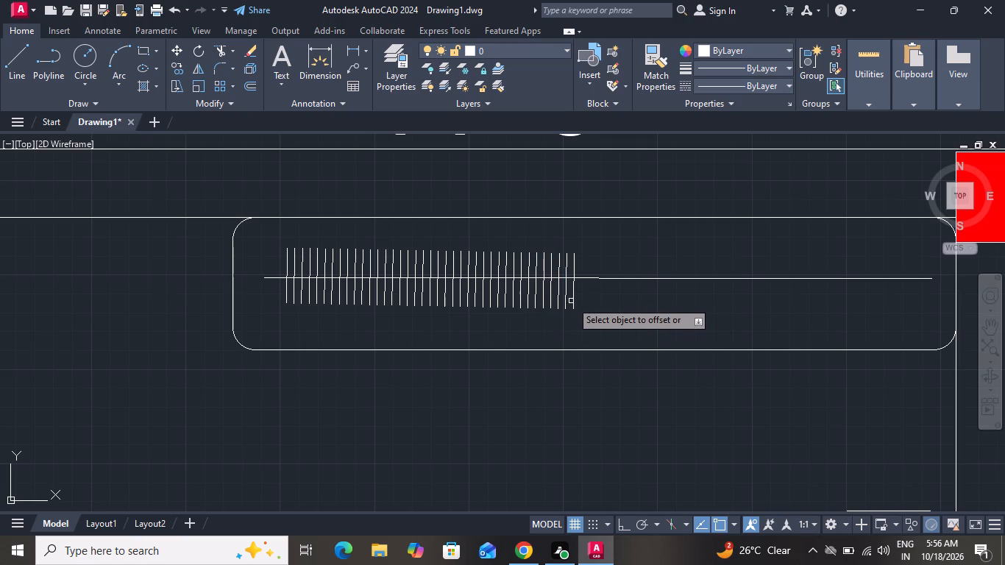
click(572, 301)
click(578, 299)
click(579, 299)
click(598, 299)
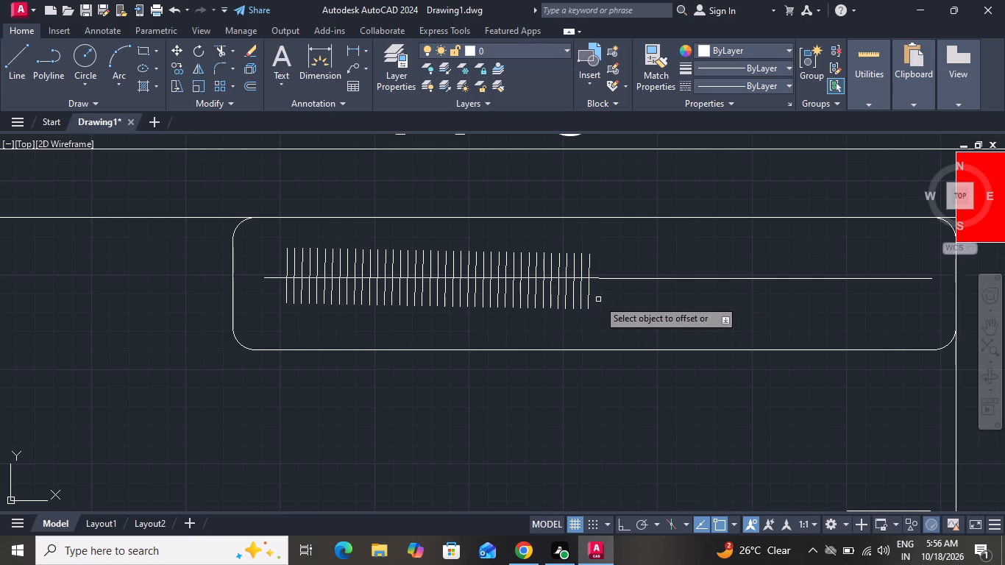
double_click(591, 304)
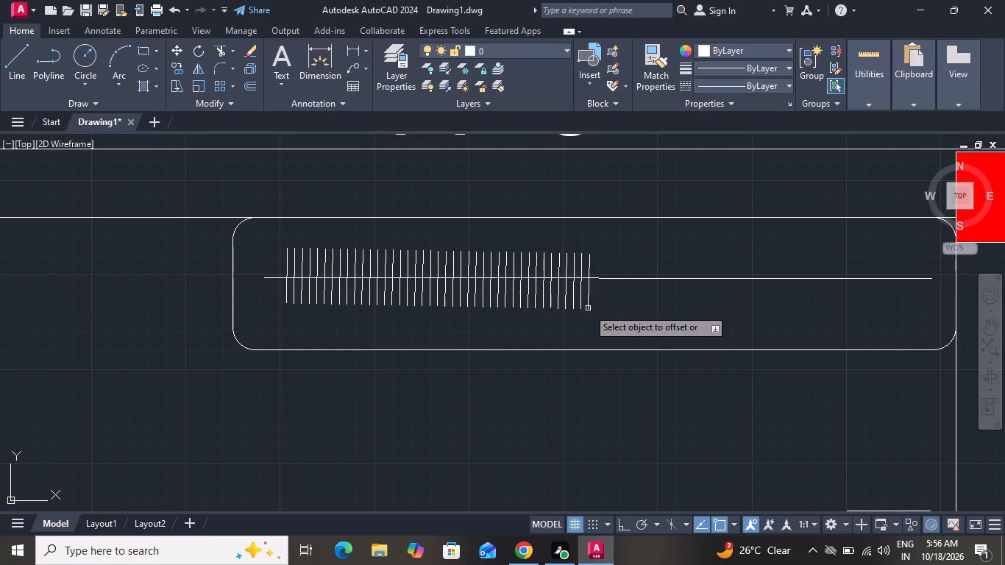
Add four more hanger lines past the rail's midpoint, each offset 1" to the right of the last.
click(588, 308)
click(592, 305)
double_click(596, 303)
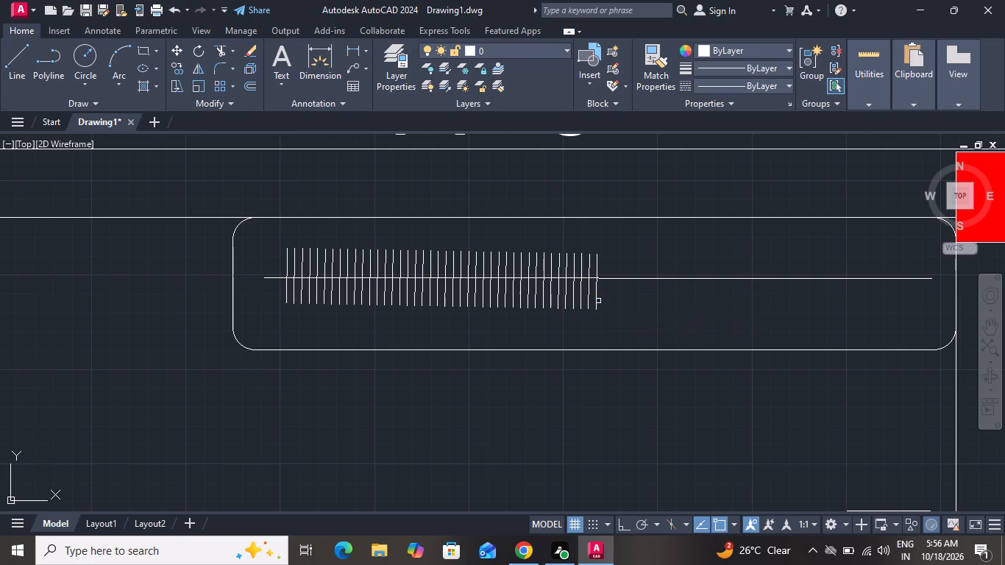
click(597, 303)
click(614, 304)
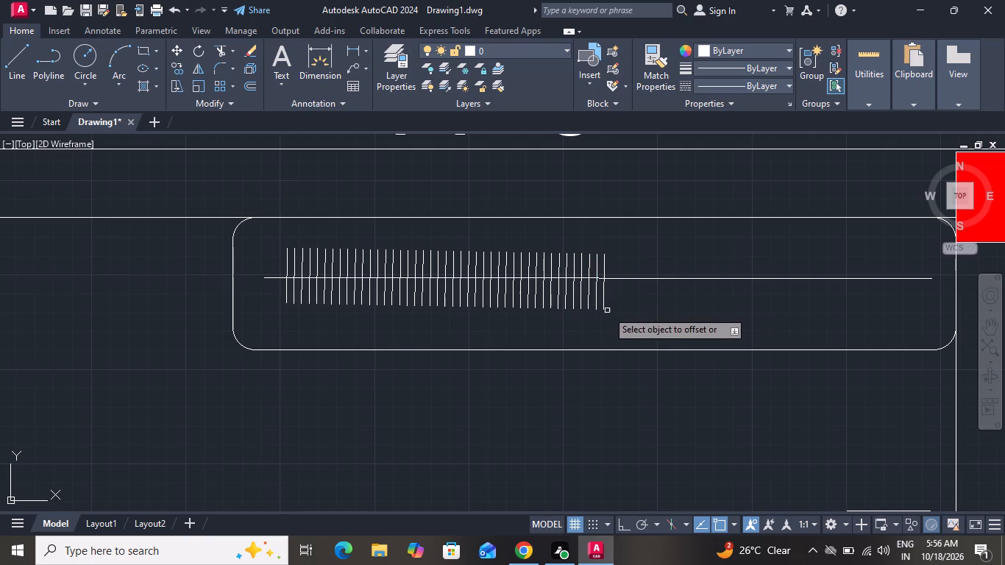
double_click(603, 305)
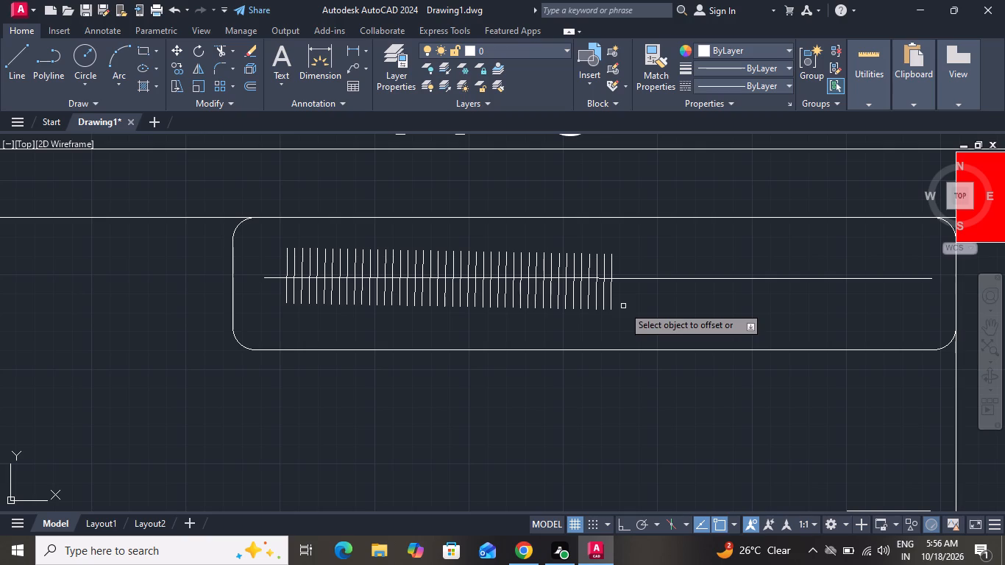
click(613, 305)
click(617, 305)
Offset the rightmost hanger line by 1" to the right, adding two more copies on the wardrobe rail.
scroll(594, 321, down, 1)
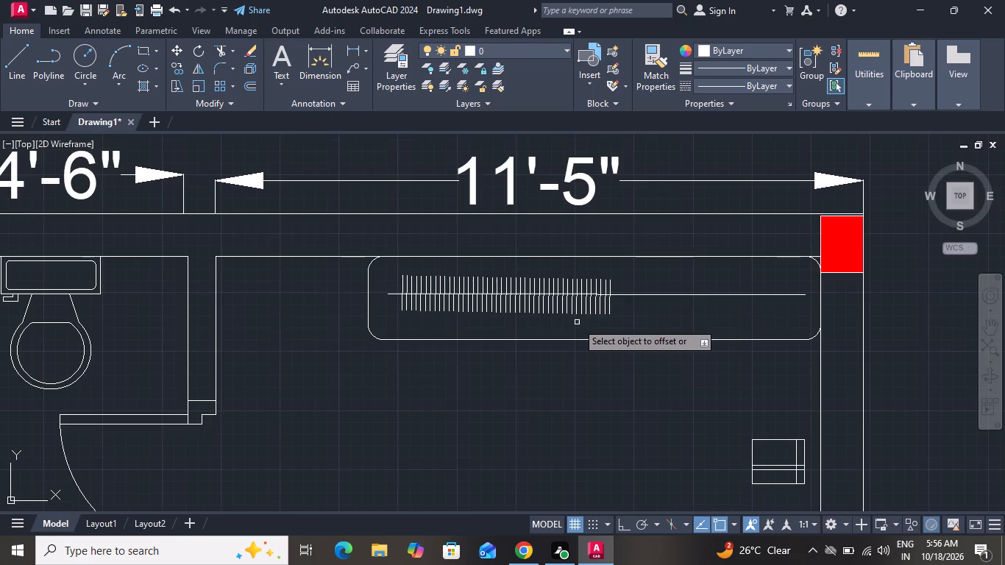
scroll(639, 289, up, 2)
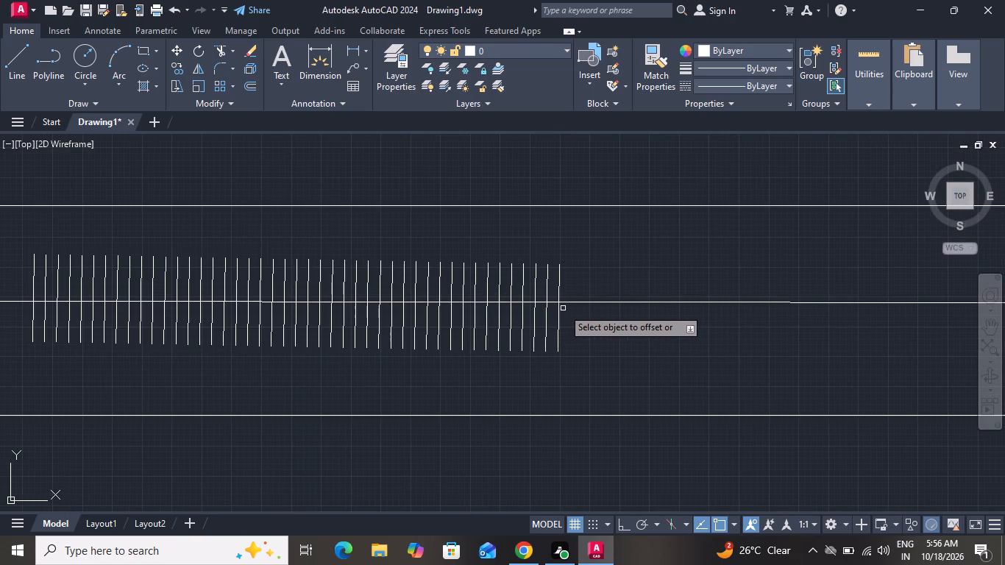
click(563, 308)
click(559, 314)
click(580, 312)
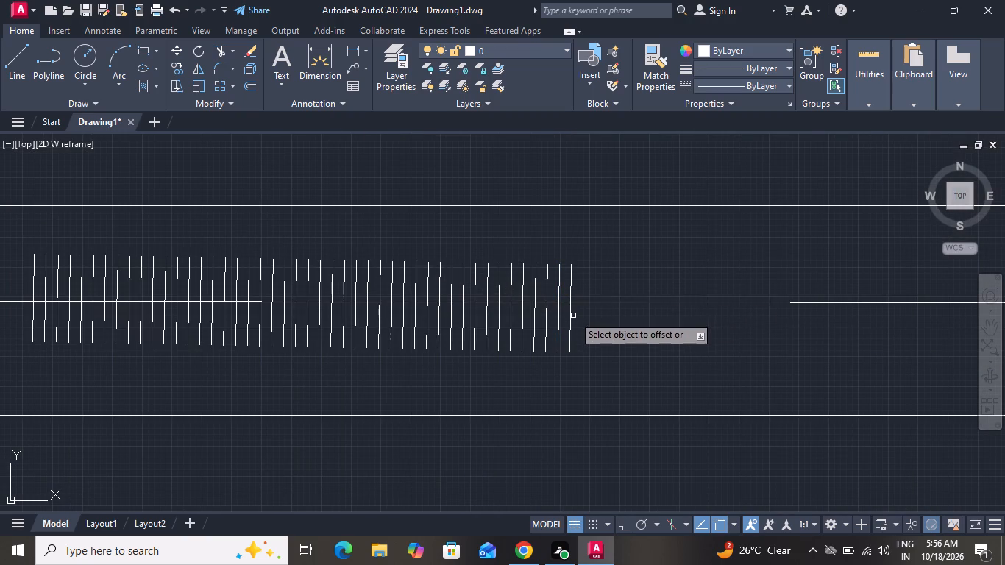
drag(572, 316, 580, 316)
click(592, 316)
click(585, 321)
click(597, 319)
click(585, 324)
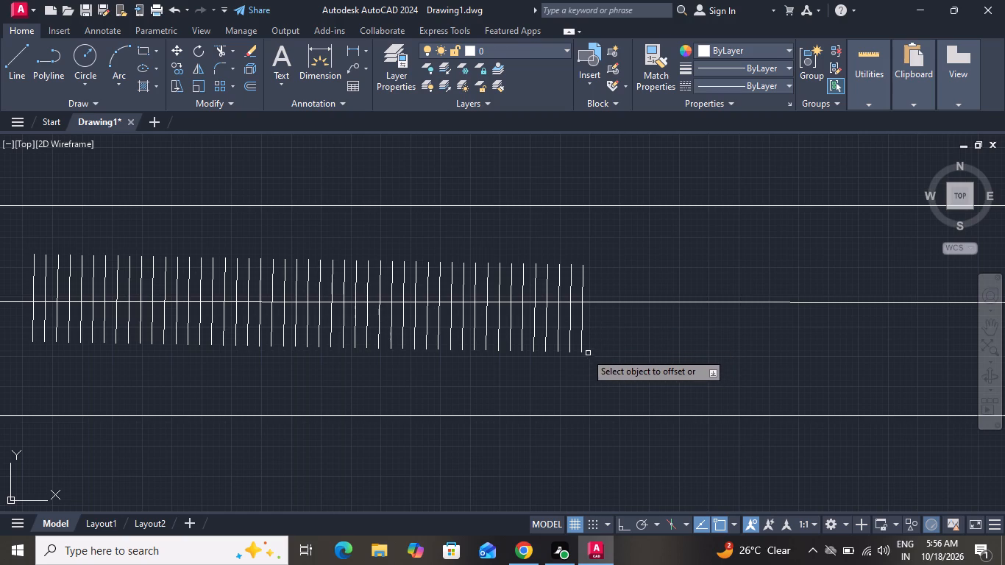
Continue the hanger row with four more lines, each offset 1" to the right of the previous one.
drag(581, 340, 594, 339)
click(609, 342)
drag(594, 338, 609, 335)
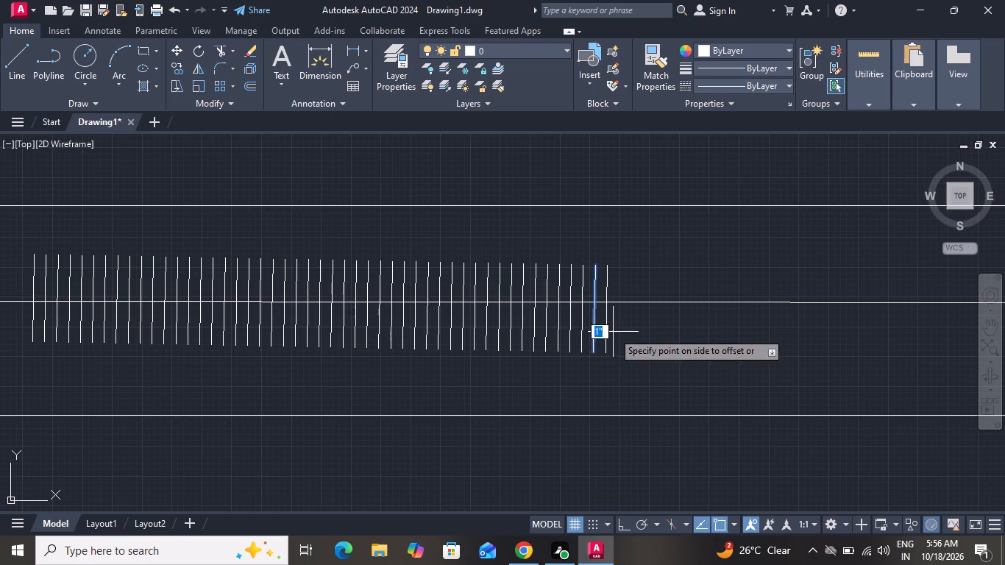
click(613, 332)
click(606, 336)
click(619, 328)
click(621, 327)
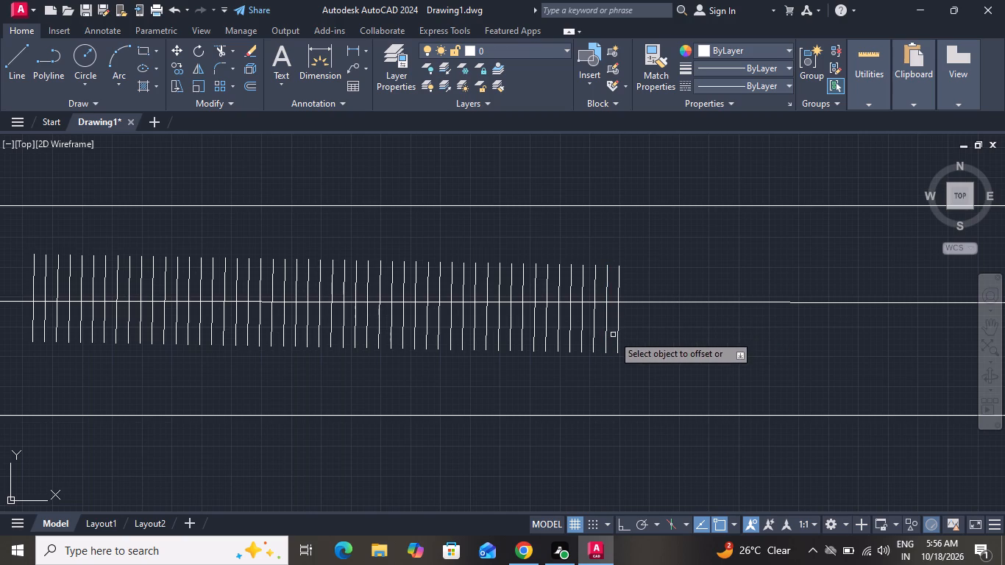
drag(619, 333, 631, 333)
click(642, 336)
click(633, 344)
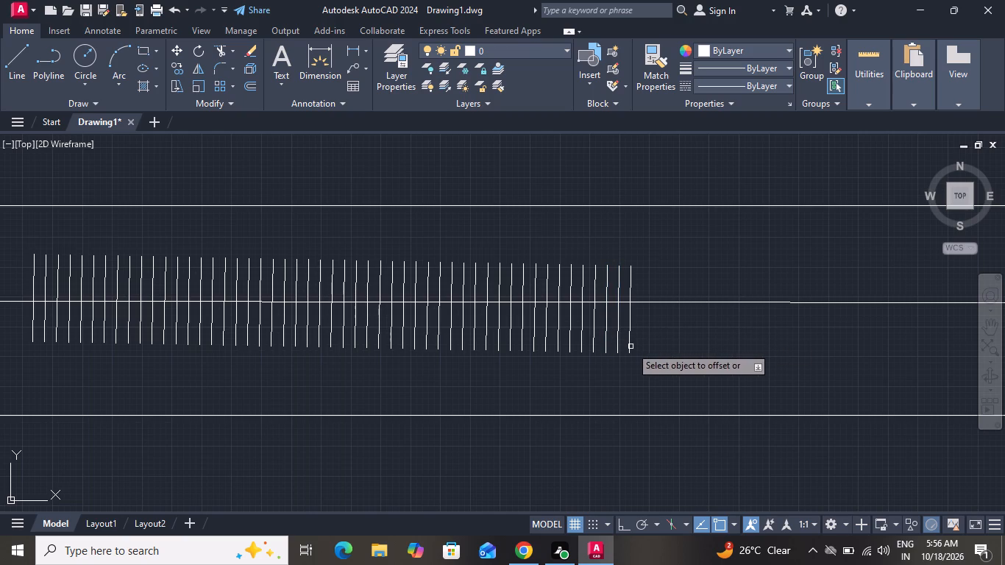
Offset the end hanger line 1" to the right in sequence, adding five more copies along the rail.
click(631, 347)
click(643, 338)
double_click(642, 339)
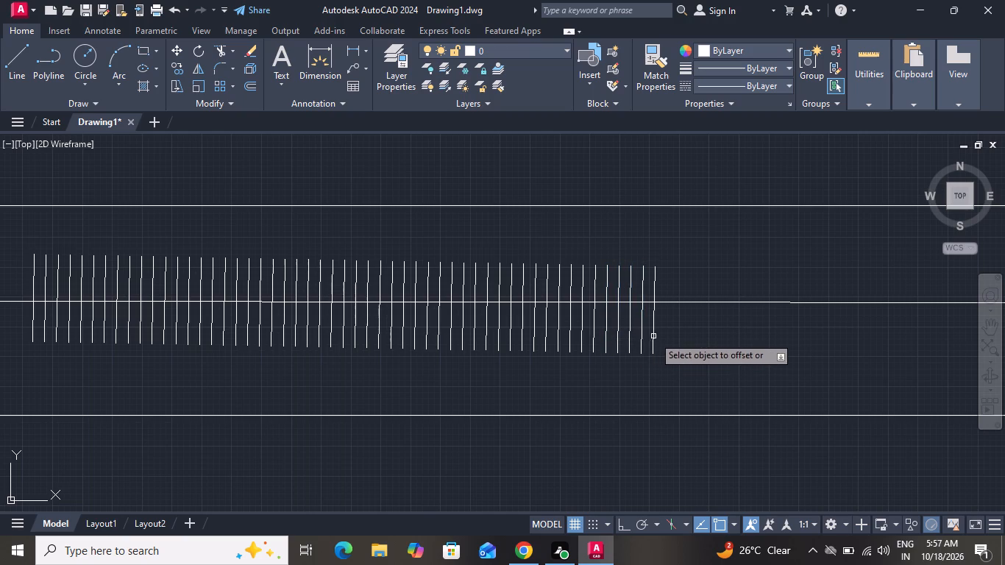
click(653, 336)
click(668, 338)
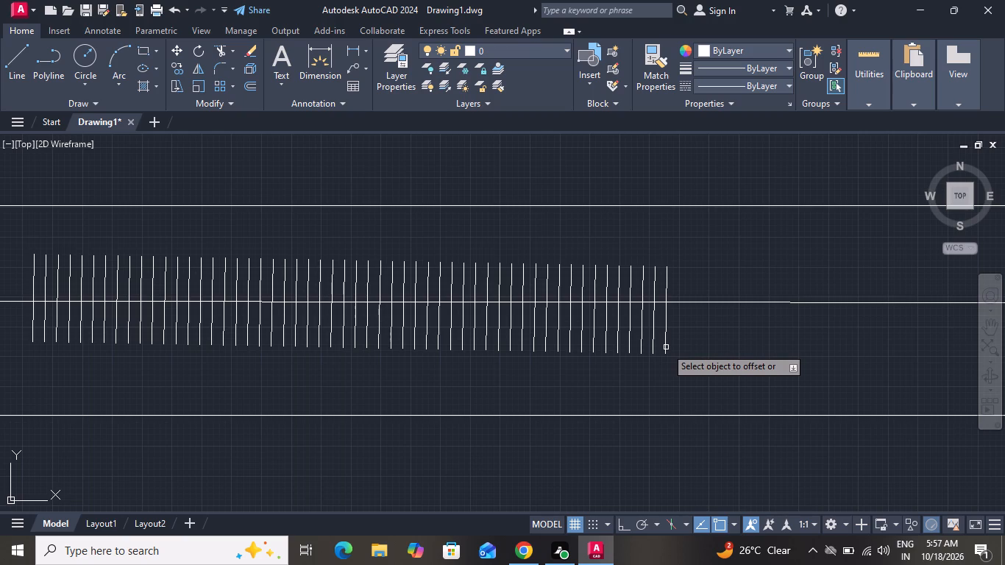
click(666, 347)
click(672, 344)
drag(675, 341, 702, 359)
click(702, 359)
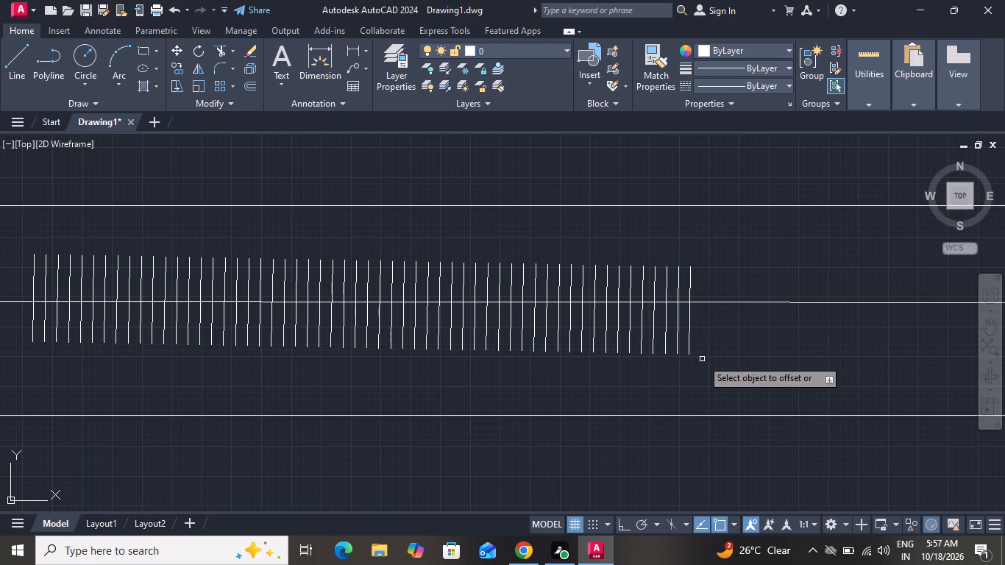
Add four more hanger lines at the right end of the row, each offset 1" from the previous one.
scroll(630, 346, down, 2)
scroll(650, 340, up, 2)
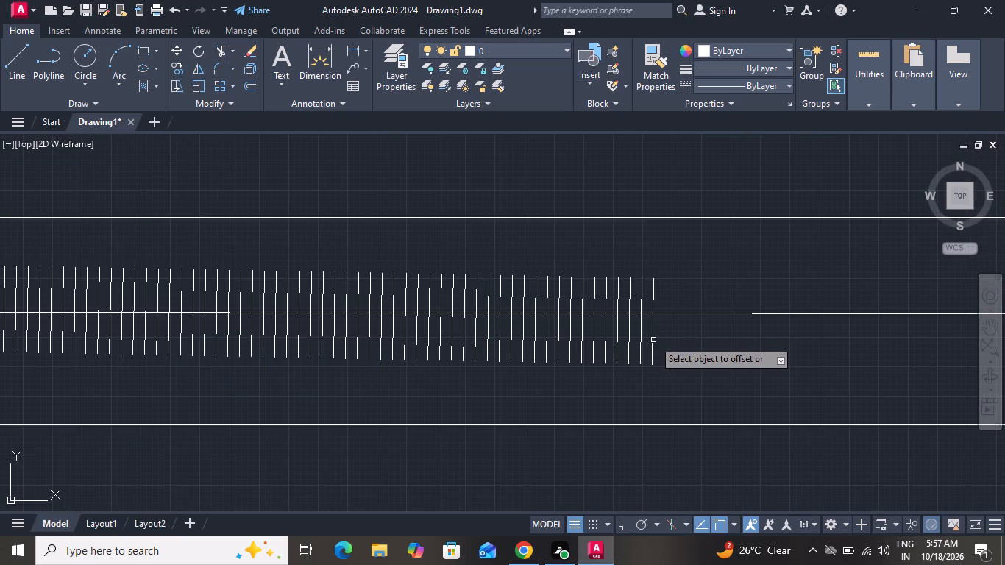
click(653, 340)
click(664, 336)
click(664, 336)
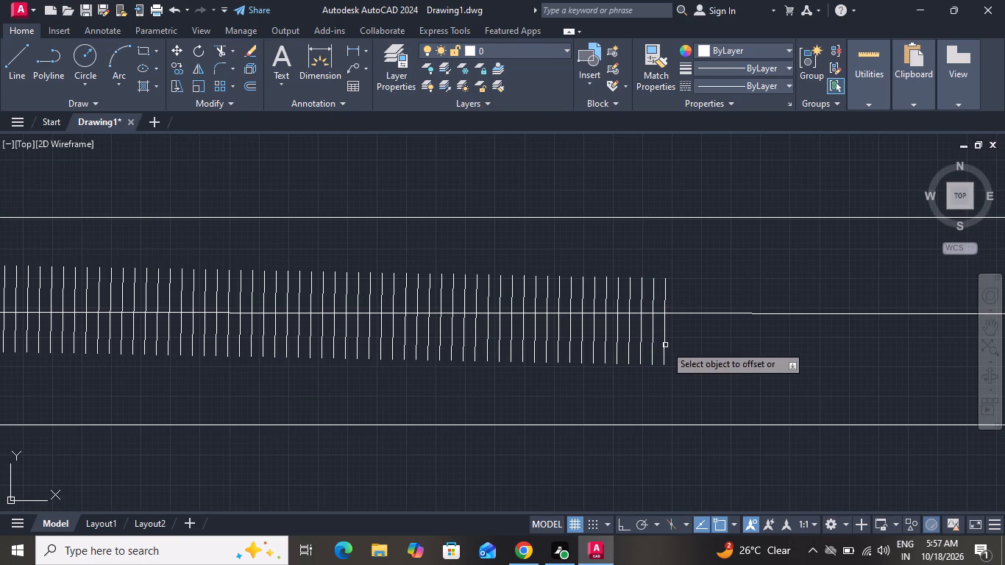
drag(665, 345, 672, 342)
click(676, 339)
click(676, 341)
click(689, 340)
click(688, 341)
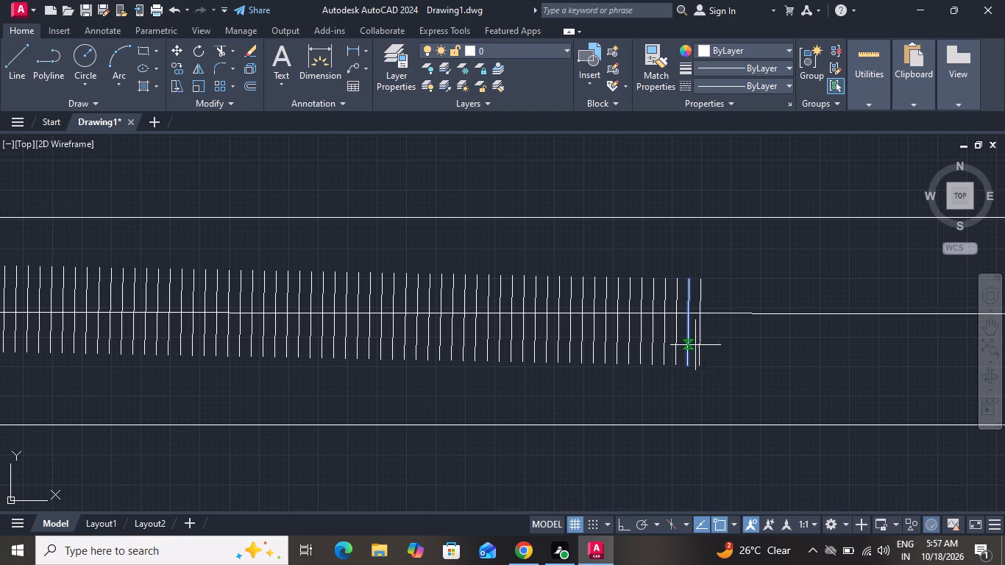
click(695, 345)
click(690, 352)
click(698, 349)
click(686, 358)
click(697, 351)
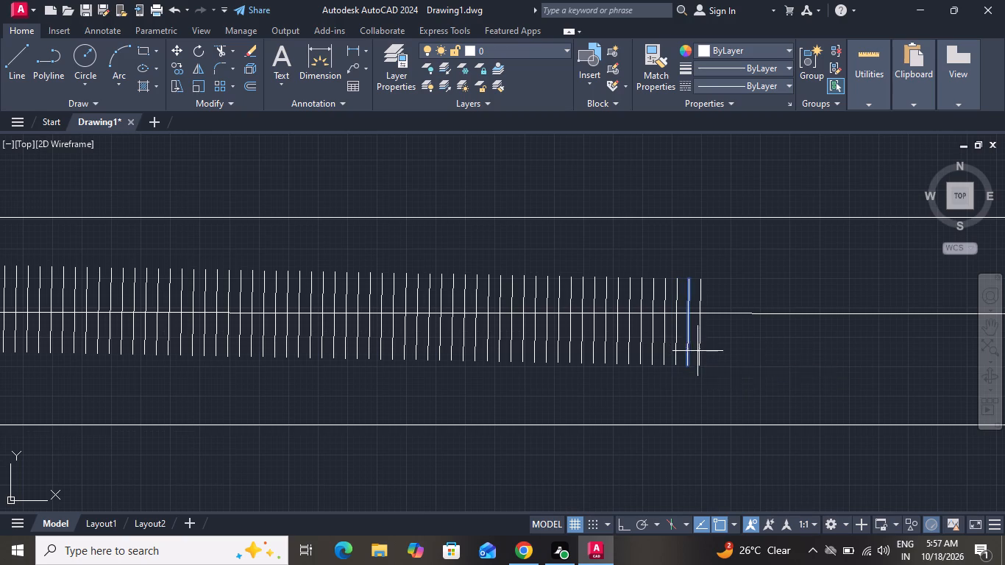
Continue offsetting the end hanger line 1" to the right, extending the row along the wardrobe rail.
click(700, 351)
click(706, 347)
drag(709, 346, 723, 350)
click(731, 353)
scroll(644, 366, down, 3)
scroll(681, 353, up, 3)
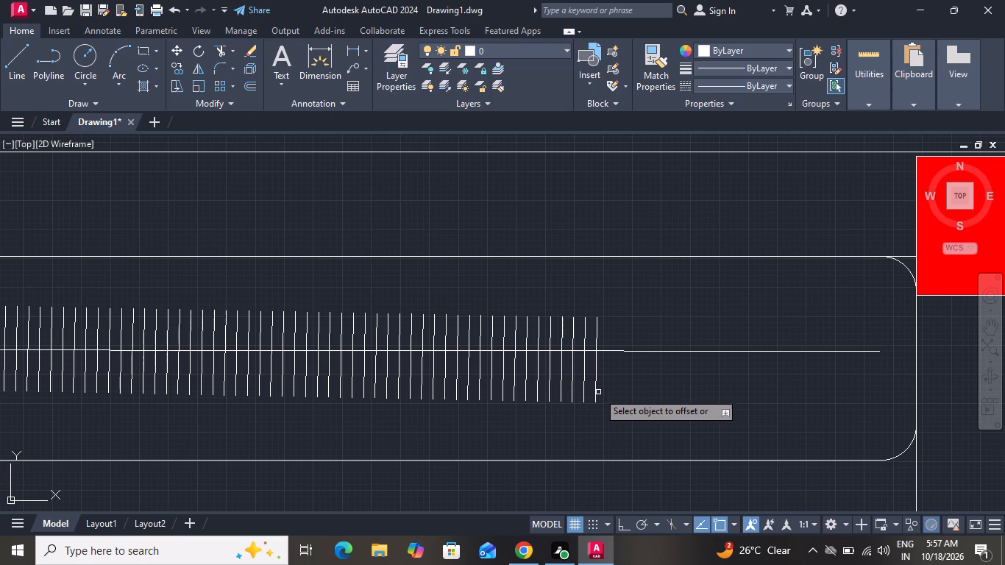
click(592, 395)
click(636, 387)
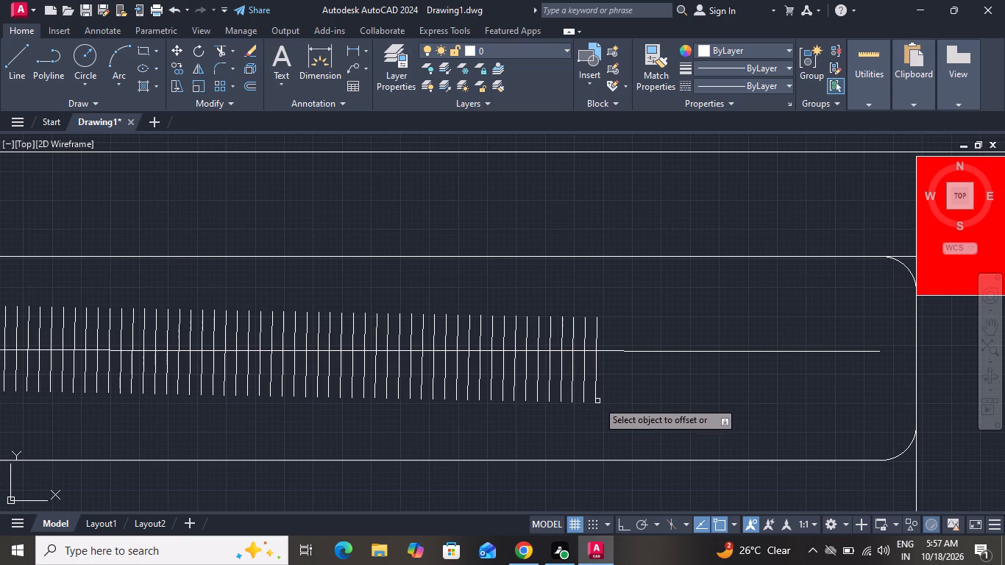
click(594, 399)
click(617, 382)
click(610, 386)
click(631, 377)
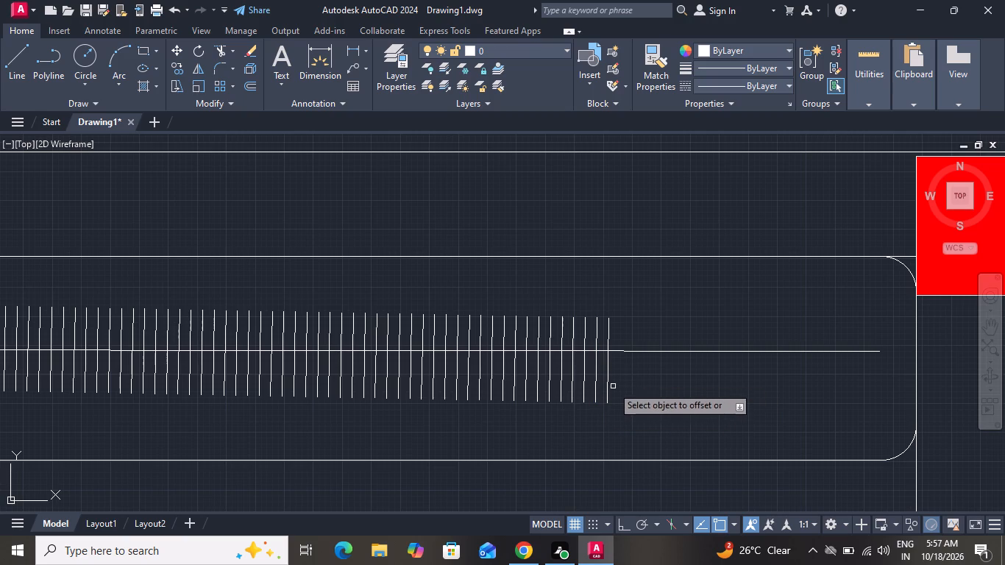
Add five more hanger lines at the right end of the row, each offset 1" from the previous one.
drag(609, 388, 617, 384)
click(633, 374)
click(622, 381)
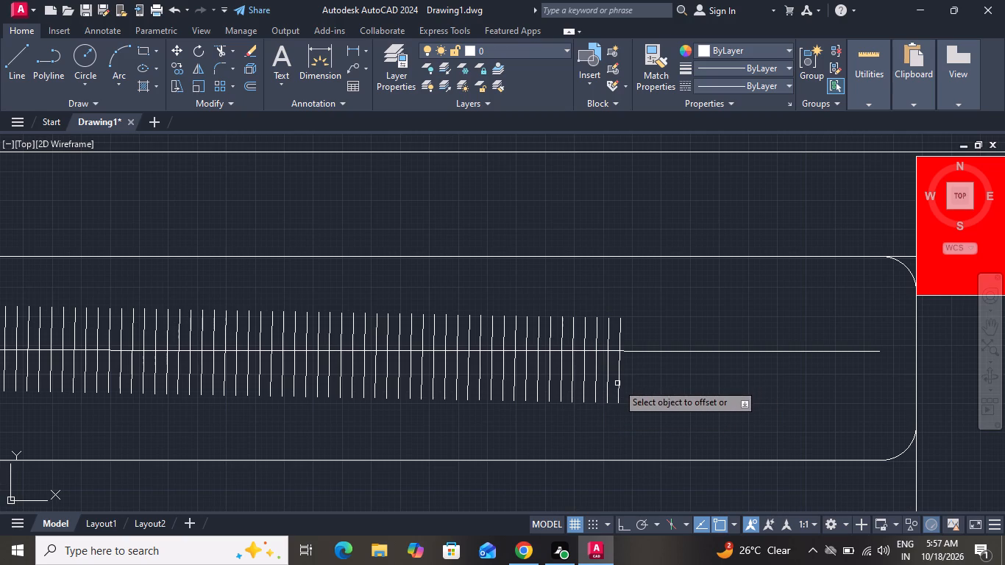
drag(617, 383, 628, 380)
click(637, 374)
drag(631, 378, 639, 373)
click(643, 370)
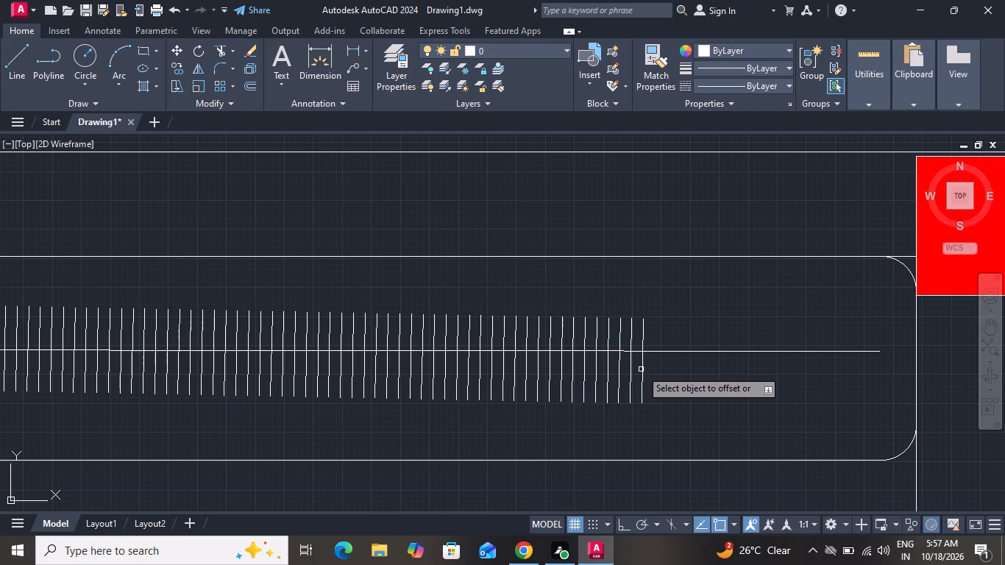
drag(642, 369, 649, 367)
click(658, 366)
drag(653, 367, 660, 366)
click(672, 363)
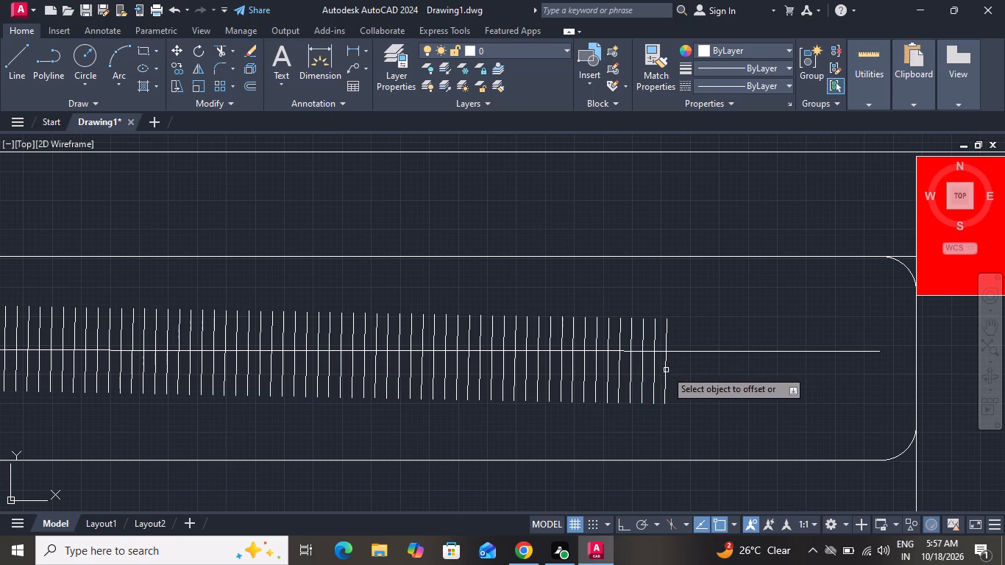
Offset the rightmost hanger line 1" to the right in sequence, adding five more copies on the rail.
drag(666, 370, 675, 371)
click(682, 372)
drag(675, 375, 700, 375)
click(706, 377)
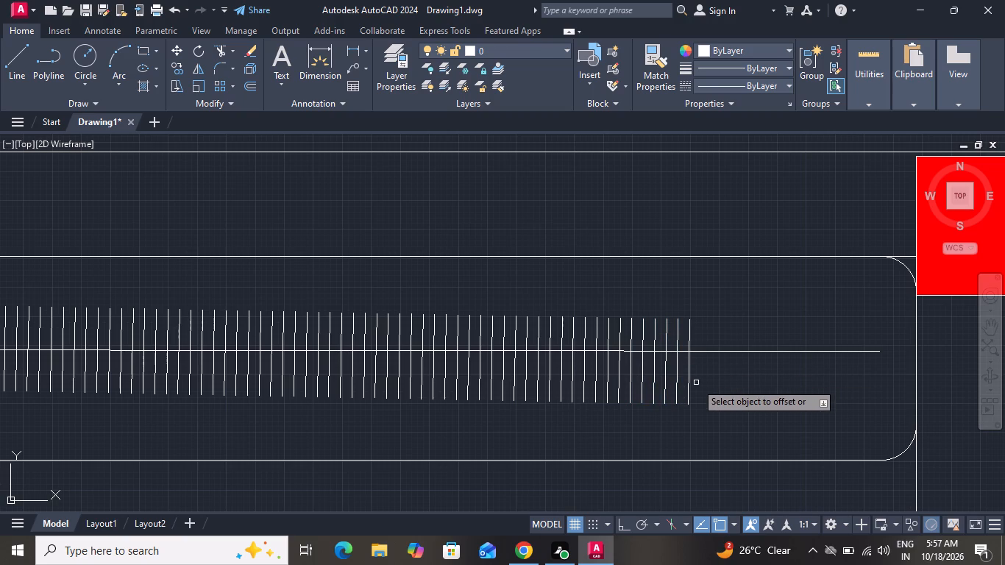
click(689, 387)
click(705, 379)
drag(700, 381, 706, 377)
click(710, 375)
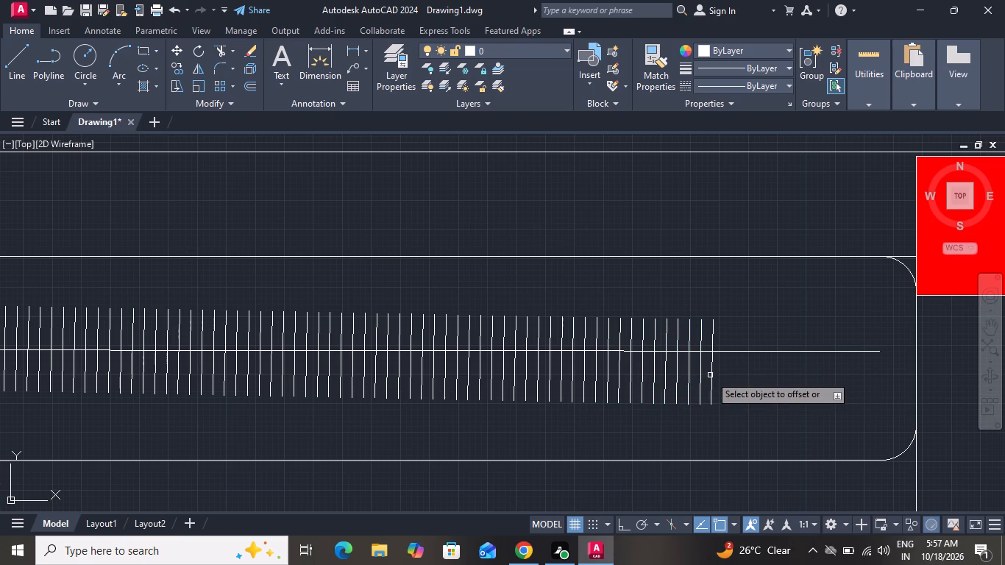
click(711, 373)
click(736, 377)
Extend the hanger row with another five lines, each offset 1" to the right of the last.
click(725, 385)
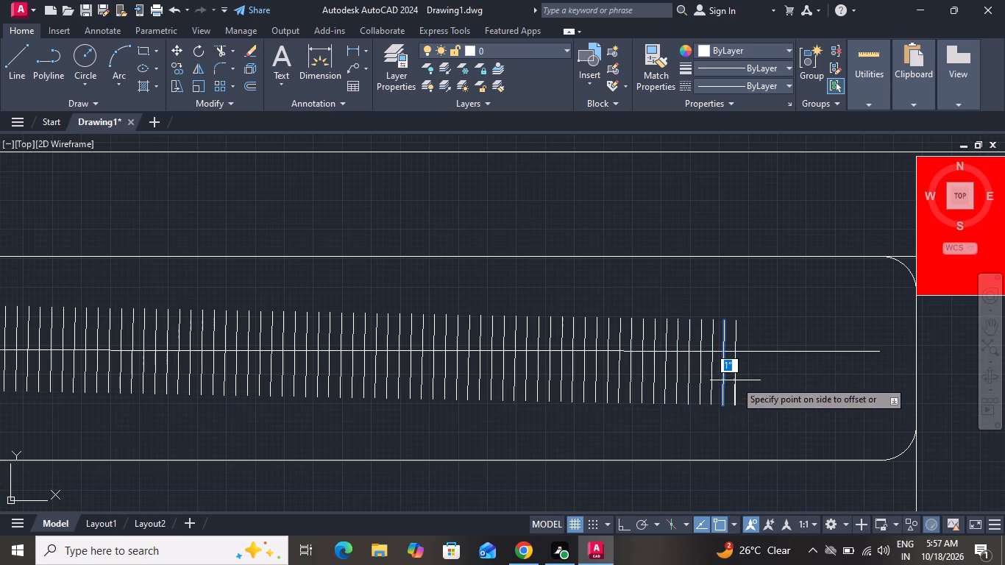
click(735, 380)
drag(735, 380, 750, 374)
click(739, 385)
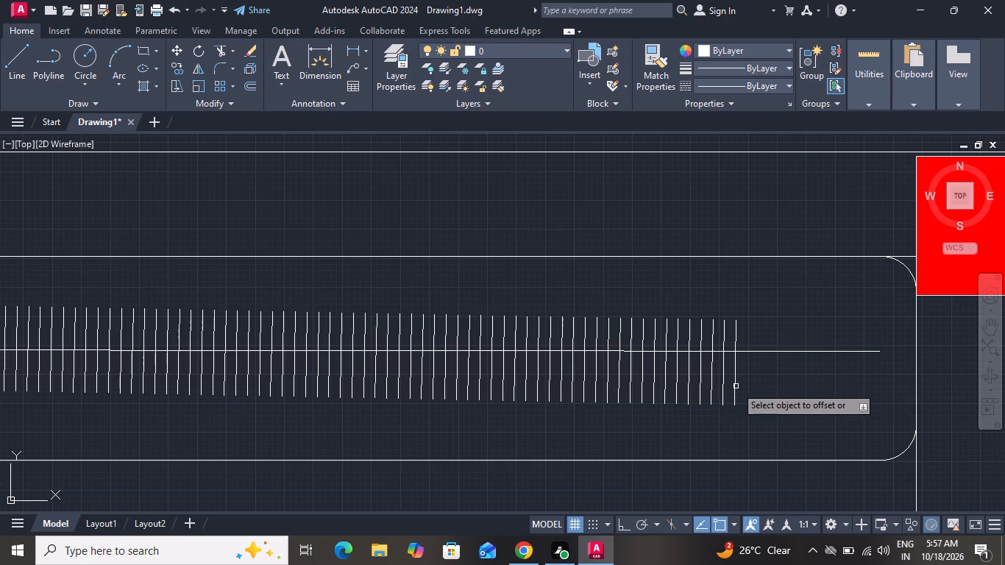
drag(735, 386, 747, 385)
click(750, 385)
drag(746, 385, 753, 381)
click(758, 378)
click(758, 378)
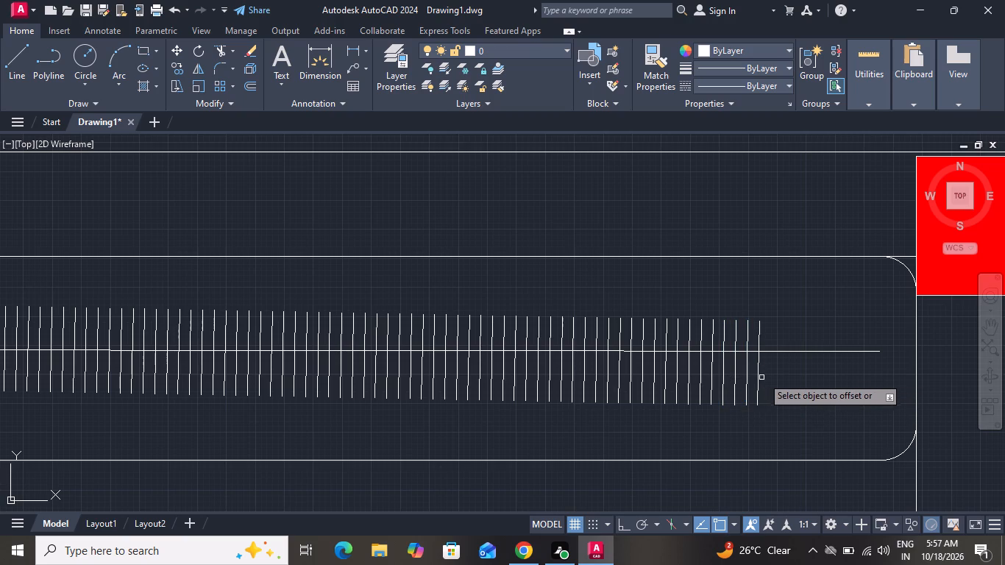
click(758, 377)
click(763, 374)
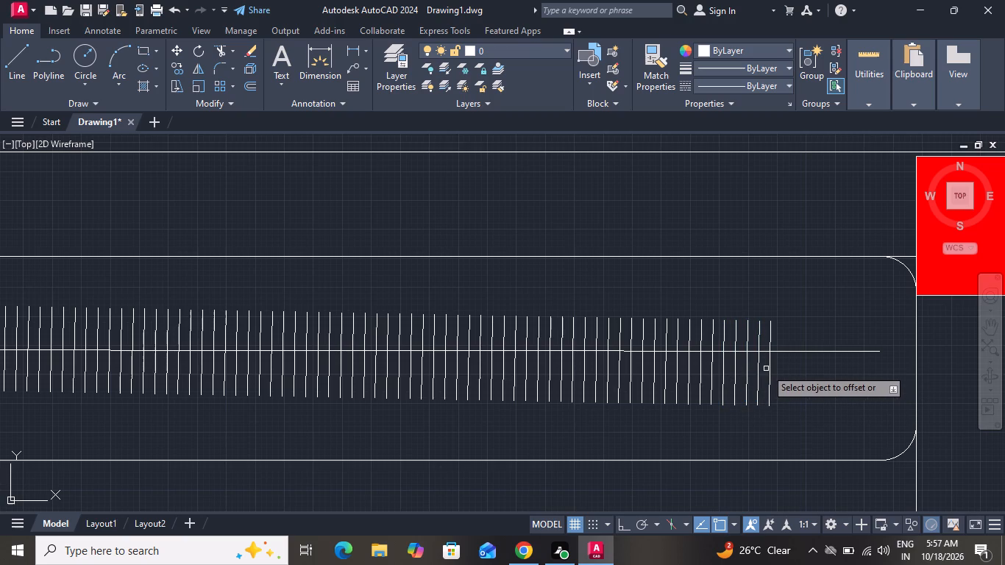
click(767, 367)
double_click(771, 363)
Add four more hanger lines toward the right end of the rail at 1" offsets.
scroll(672, 362, down, 2)
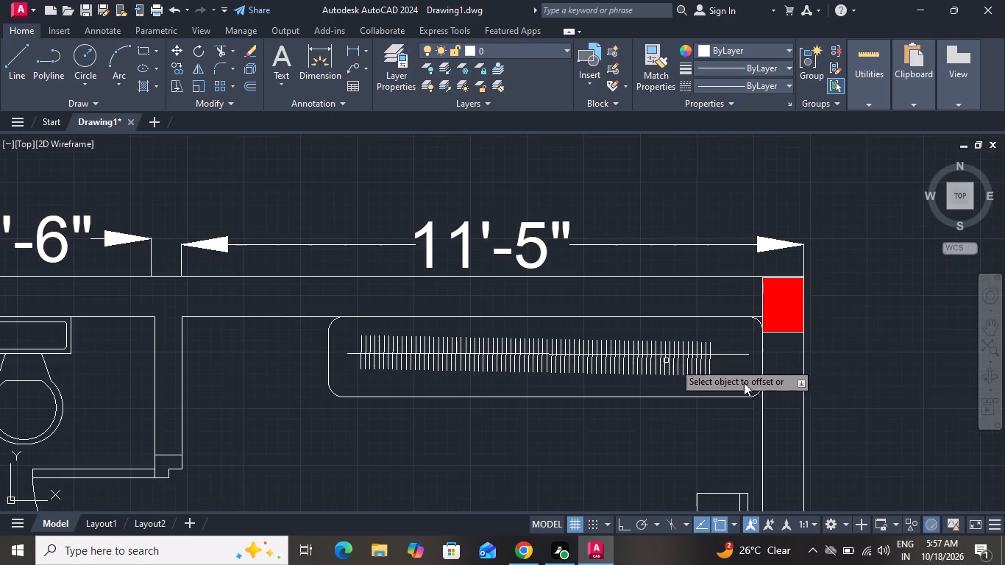
scroll(862, 396, up, 2)
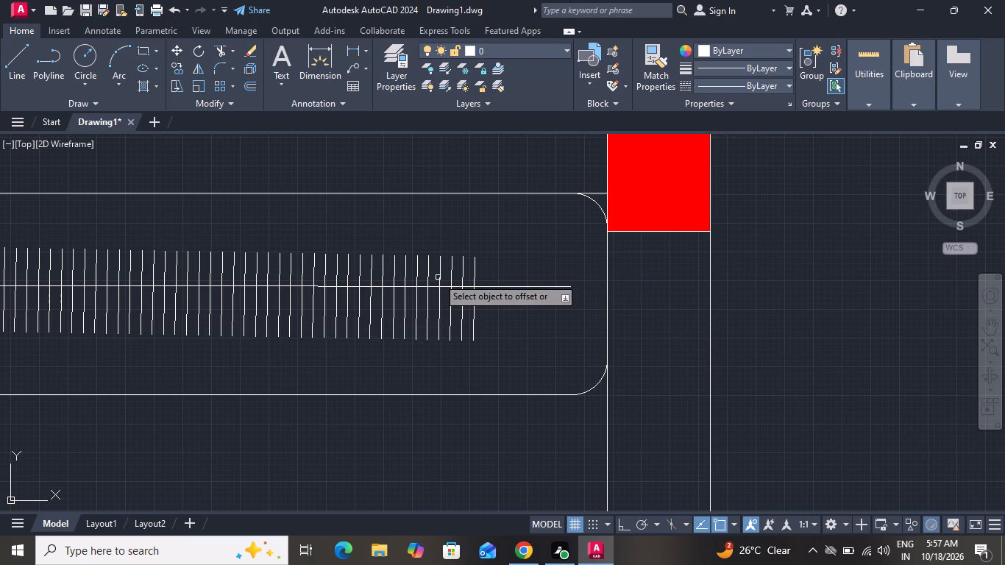
scroll(438, 277, up, 1)
drag(489, 315, 511, 324)
click(517, 324)
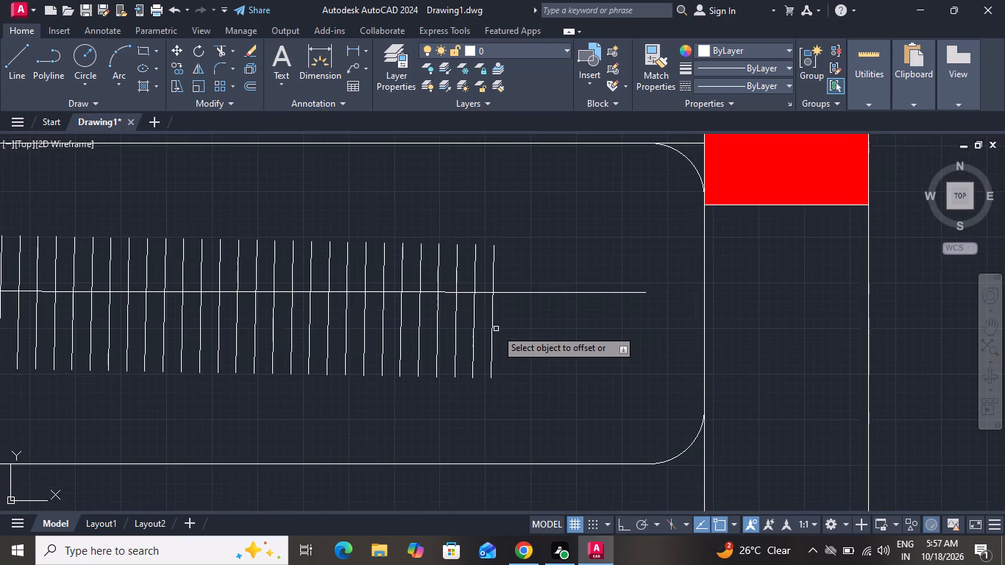
drag(493, 330, 508, 330)
click(518, 330)
click(509, 338)
click(545, 336)
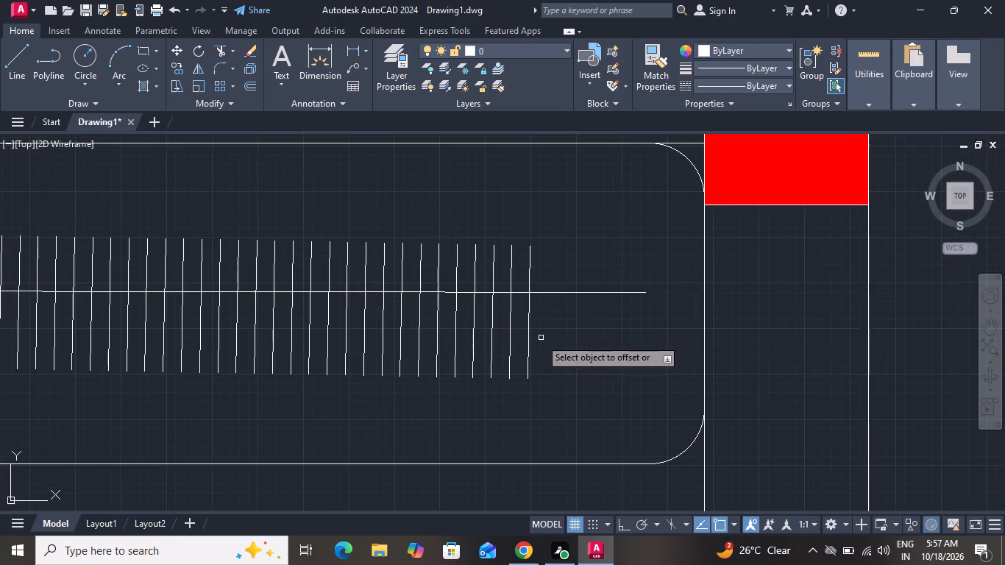
drag(527, 338, 538, 337)
click(558, 336)
click(549, 340)
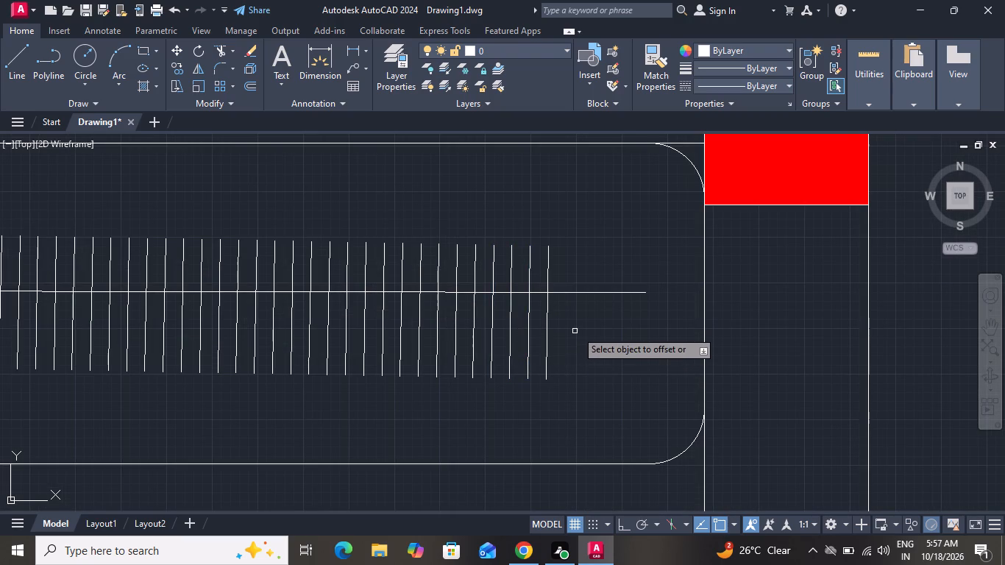
click(576, 330)
click(544, 337)
click(578, 335)
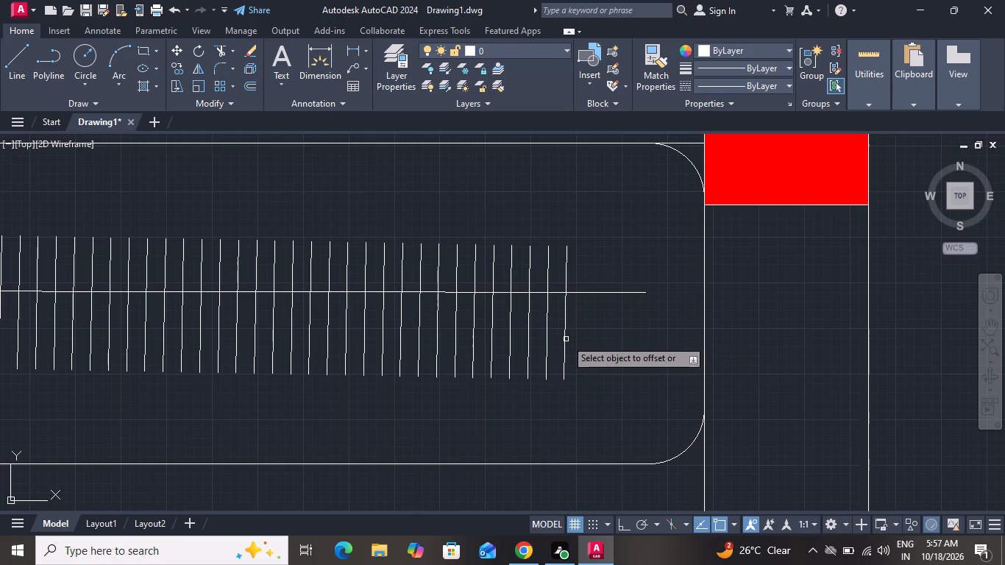
Fill the remaining right end of the wardrobe rail with four 1"-offset hanger lines and finish the Offset command.
drag(566, 339, 575, 334)
click(586, 327)
drag(582, 330, 589, 326)
click(601, 319)
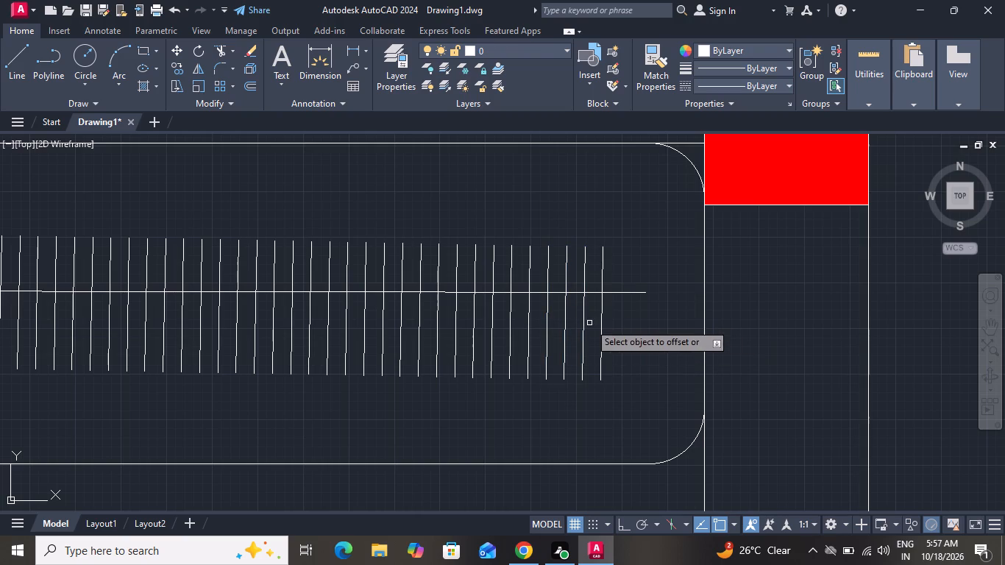
click(601, 317)
click(627, 315)
drag(619, 321, 626, 323)
click(628, 323)
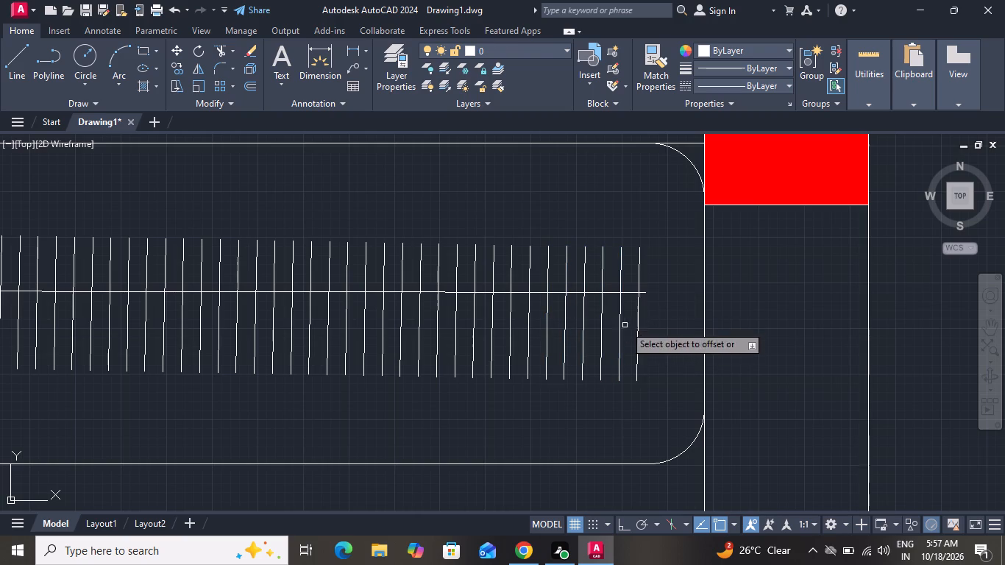
scroll(642, 206, down, 2)
right_click(647, 205)
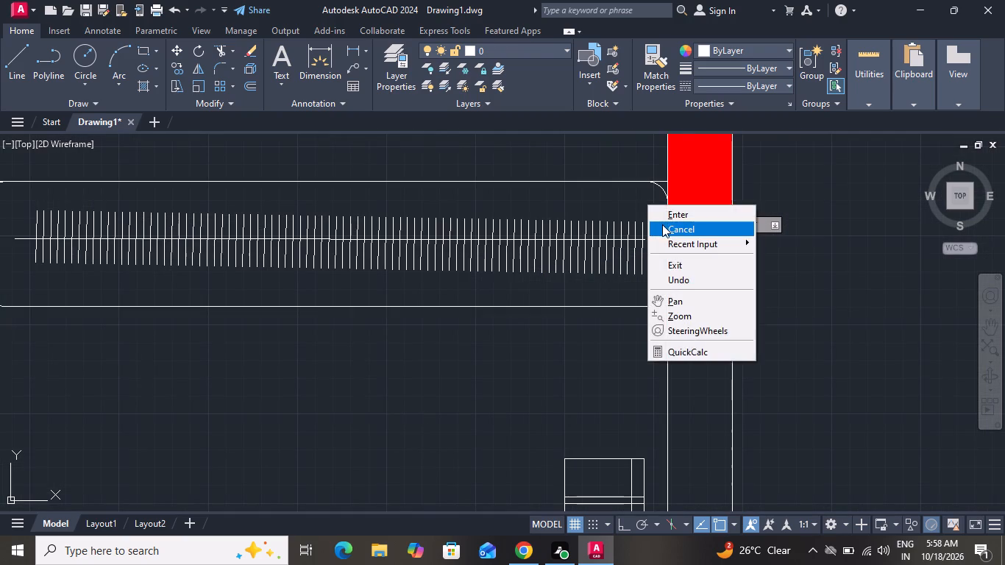
click(662, 224)
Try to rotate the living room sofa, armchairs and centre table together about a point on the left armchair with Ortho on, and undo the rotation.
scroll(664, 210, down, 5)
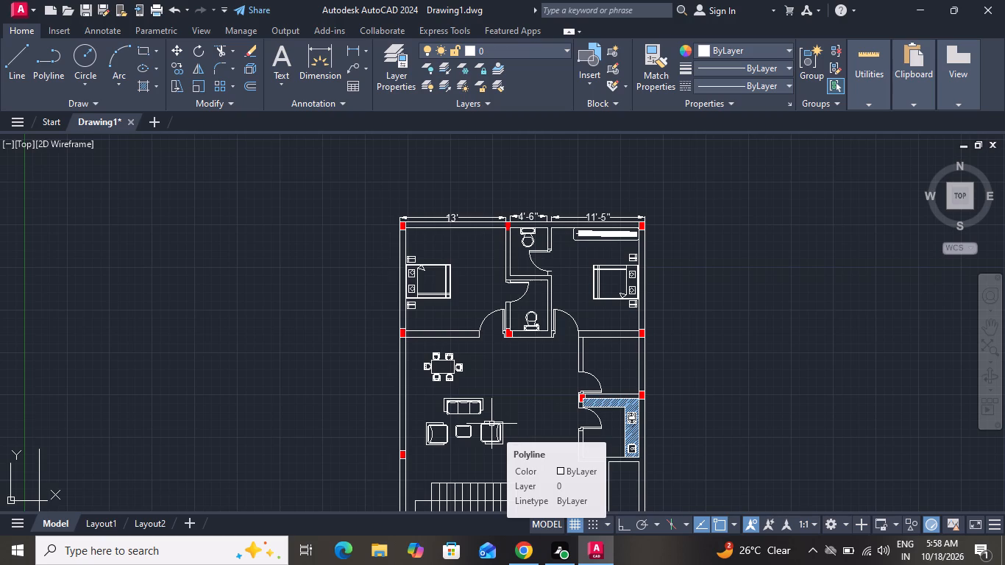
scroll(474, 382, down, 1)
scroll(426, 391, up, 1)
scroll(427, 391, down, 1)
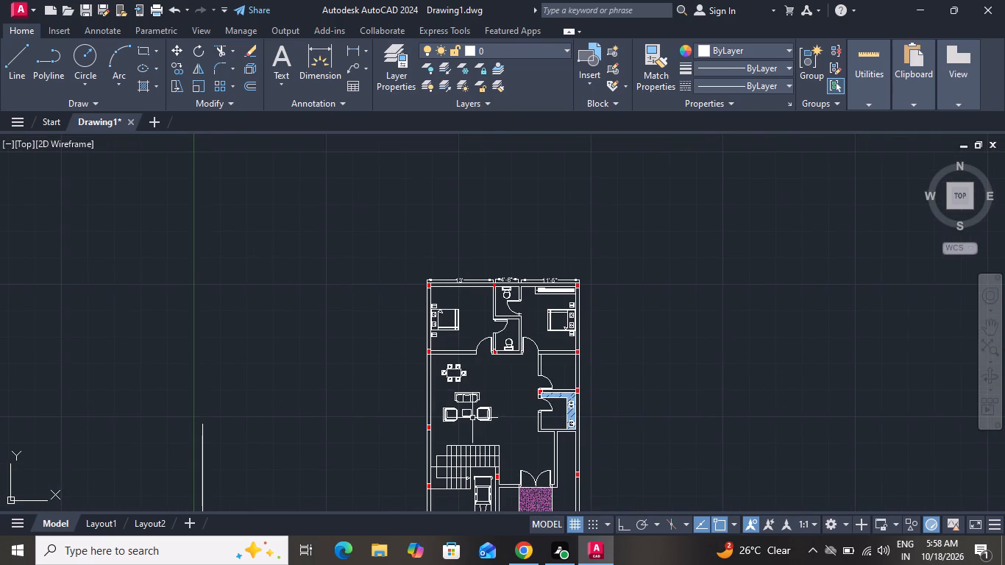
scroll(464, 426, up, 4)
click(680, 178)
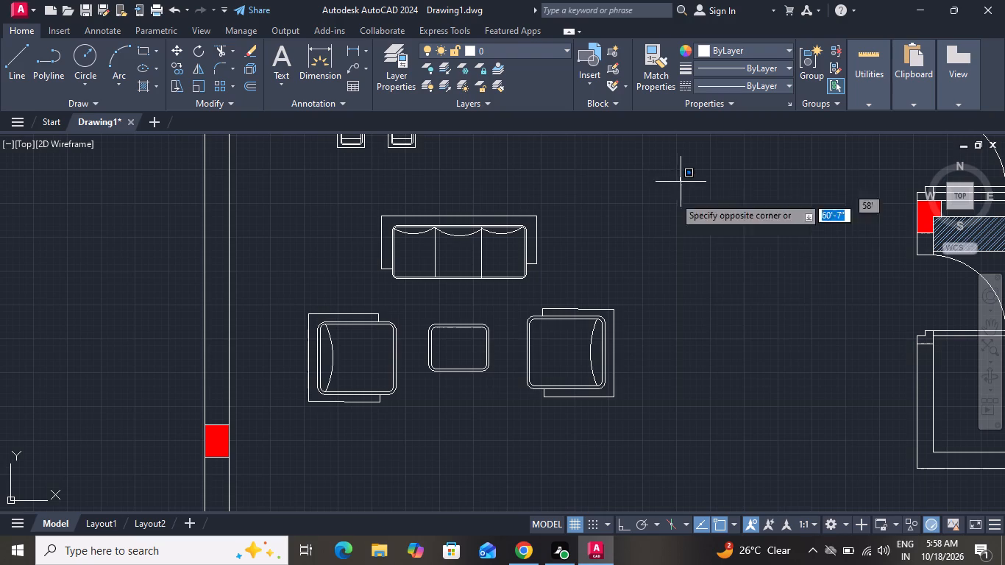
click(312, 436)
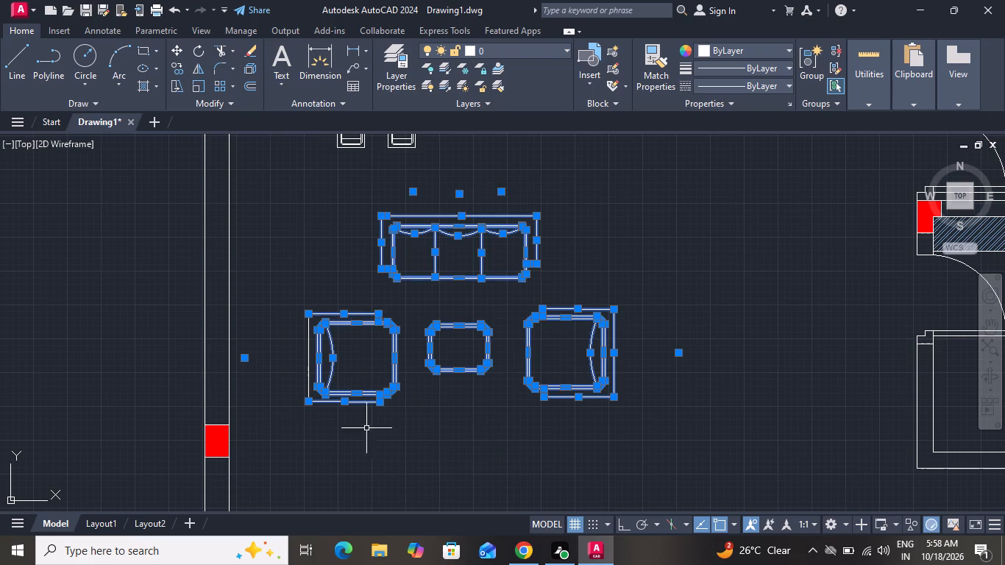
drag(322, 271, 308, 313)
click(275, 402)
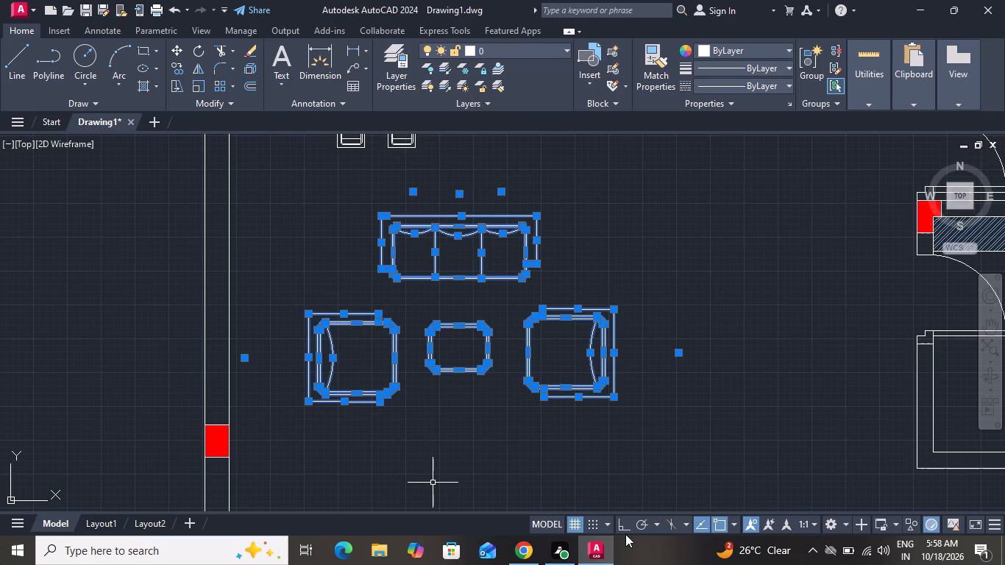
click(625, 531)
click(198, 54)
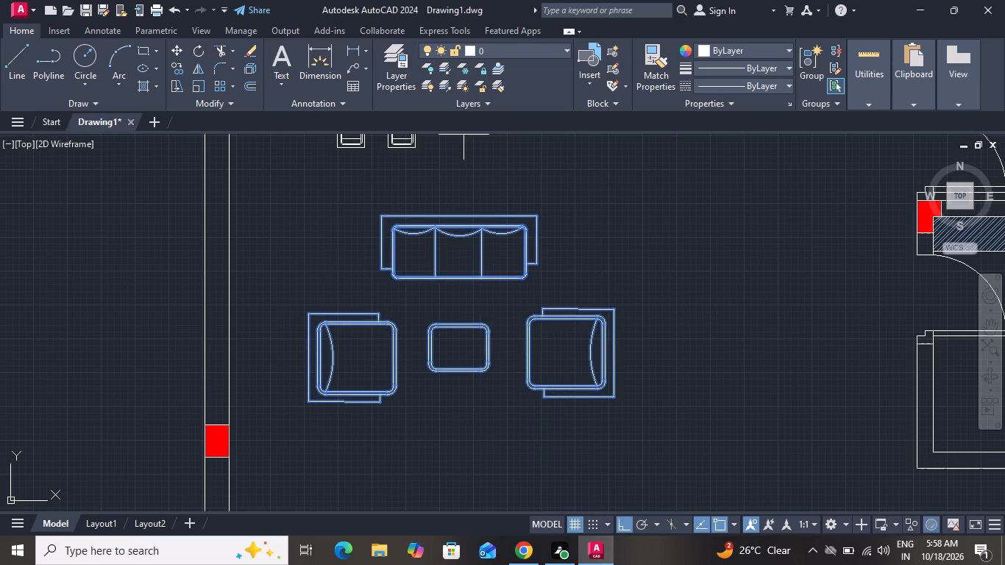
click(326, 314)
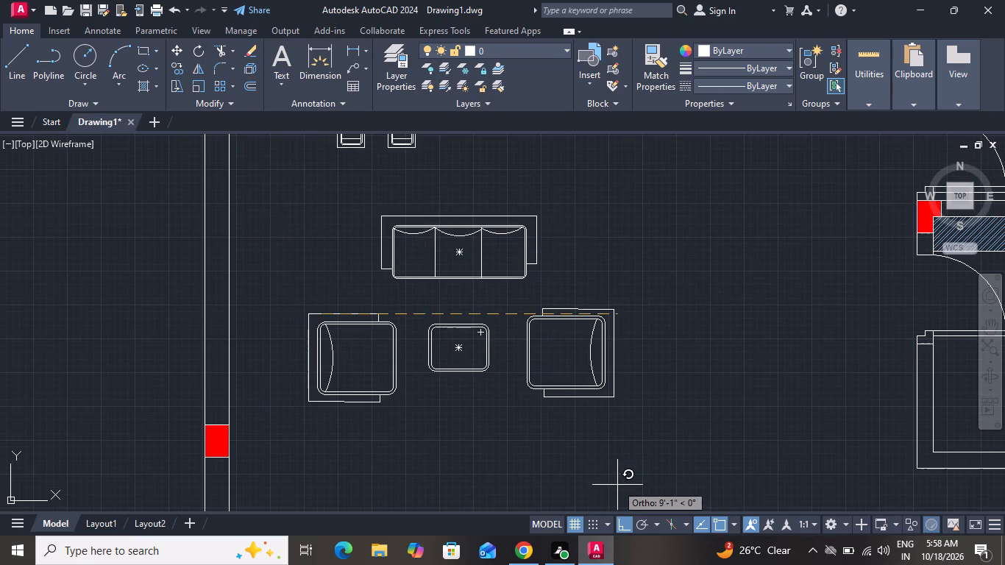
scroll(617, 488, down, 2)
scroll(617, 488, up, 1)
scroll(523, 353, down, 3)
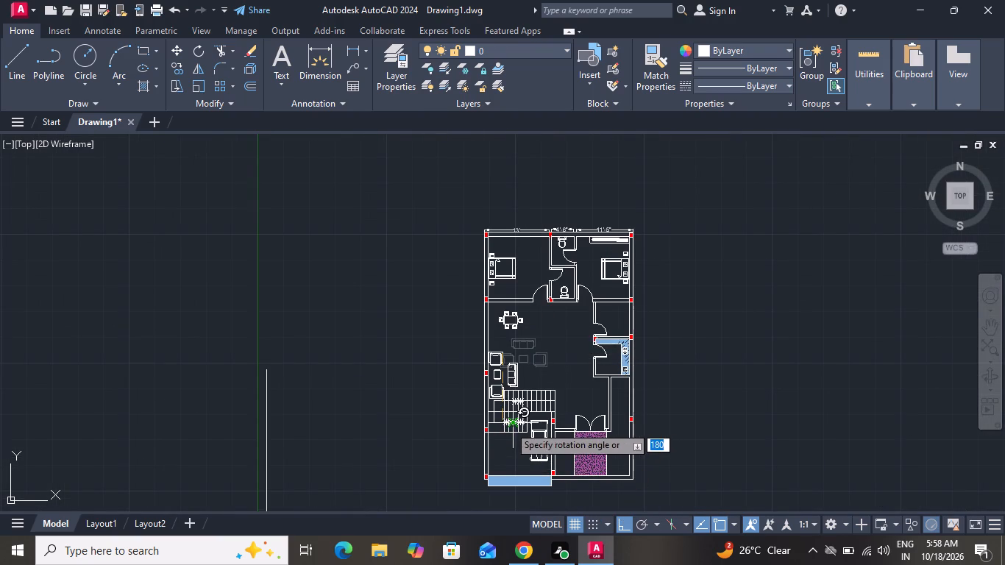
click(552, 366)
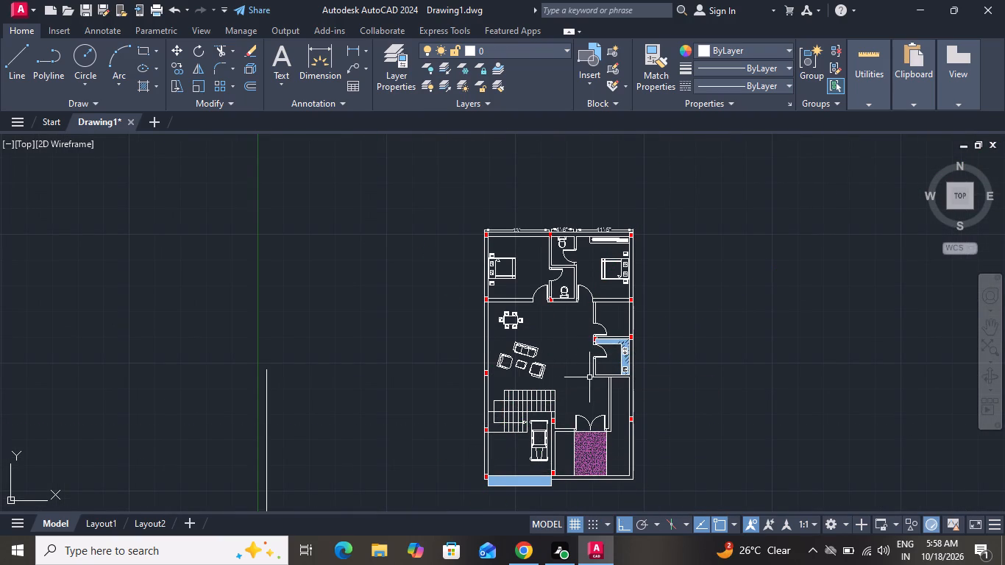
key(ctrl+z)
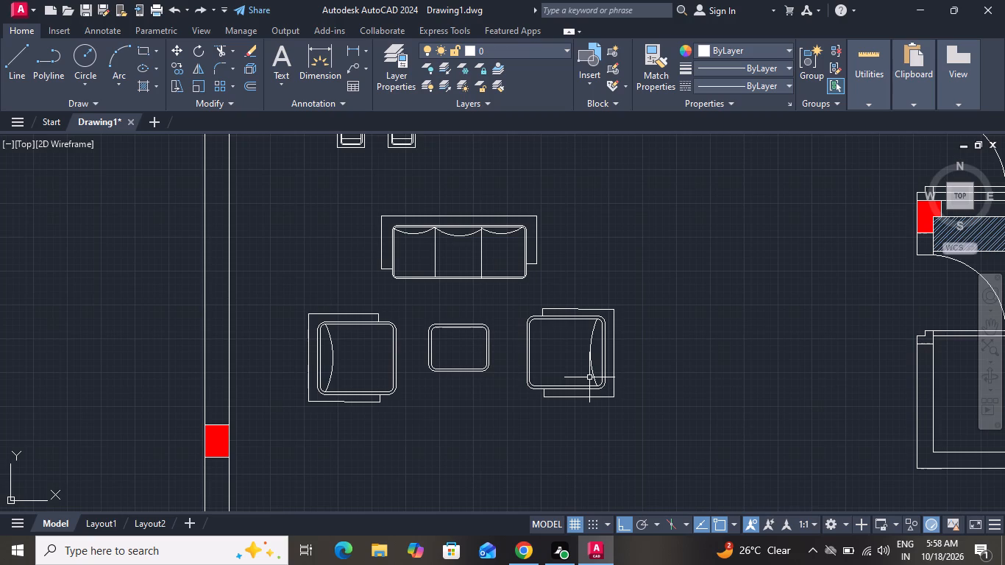
Review the living area, kitchen, staircase and overall layout of the floor plan.
scroll(722, 227, up, 1)
scroll(722, 227, down, 3)
scroll(722, 227, up, 1)
scroll(722, 227, down, 1)
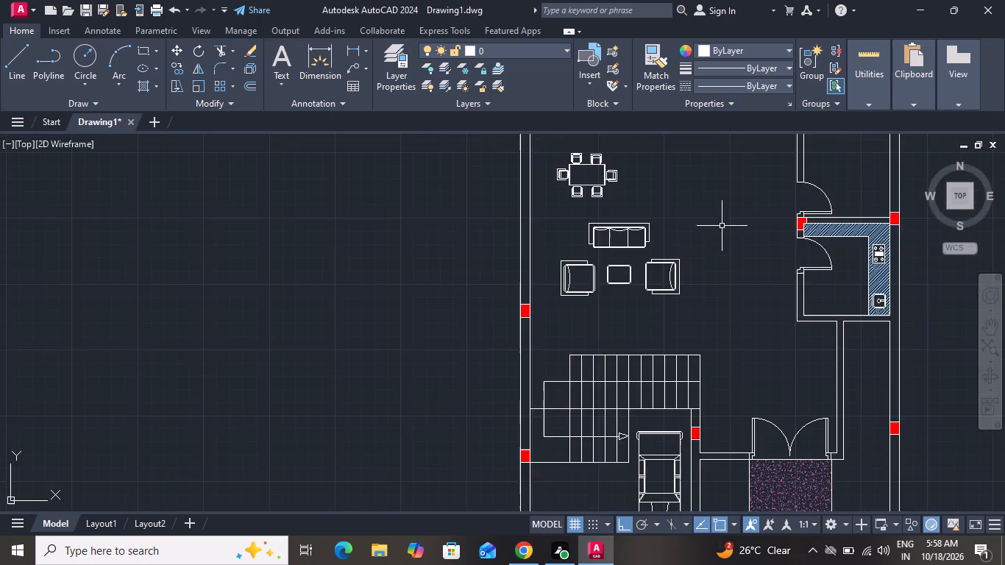
scroll(708, 254, up, 1)
scroll(711, 255, down, 2)
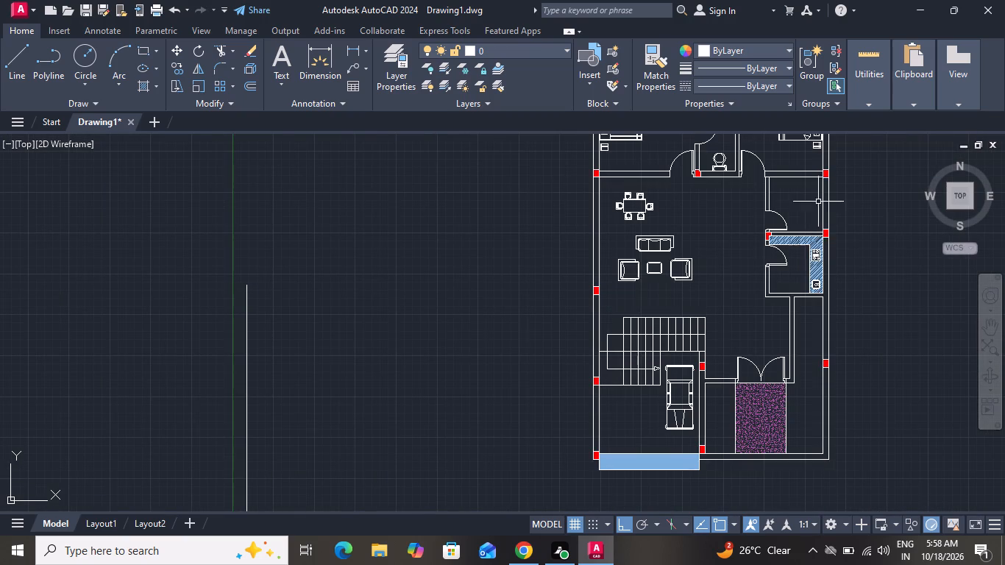
scroll(819, 189, up, 2)
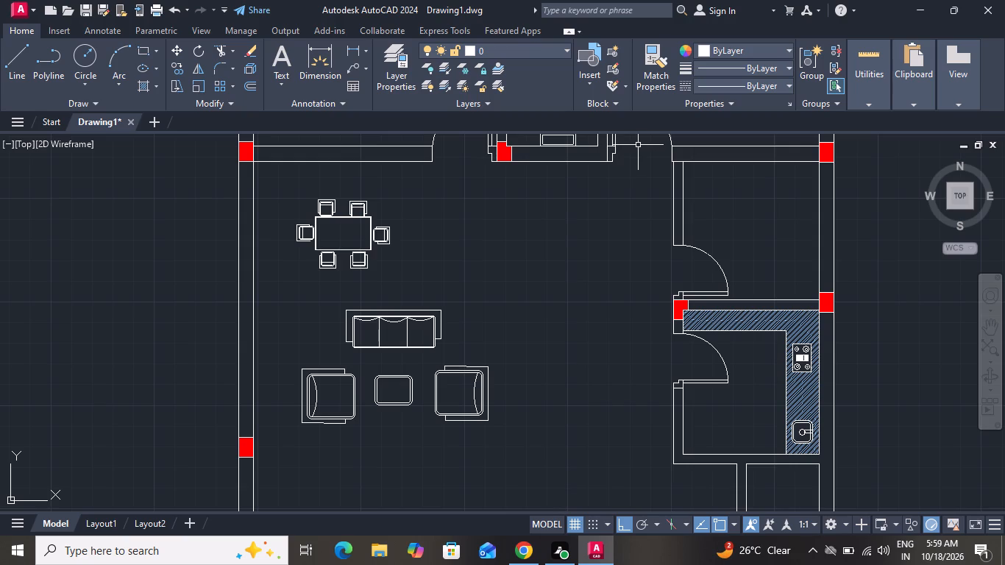
scroll(632, 157, down, 3)
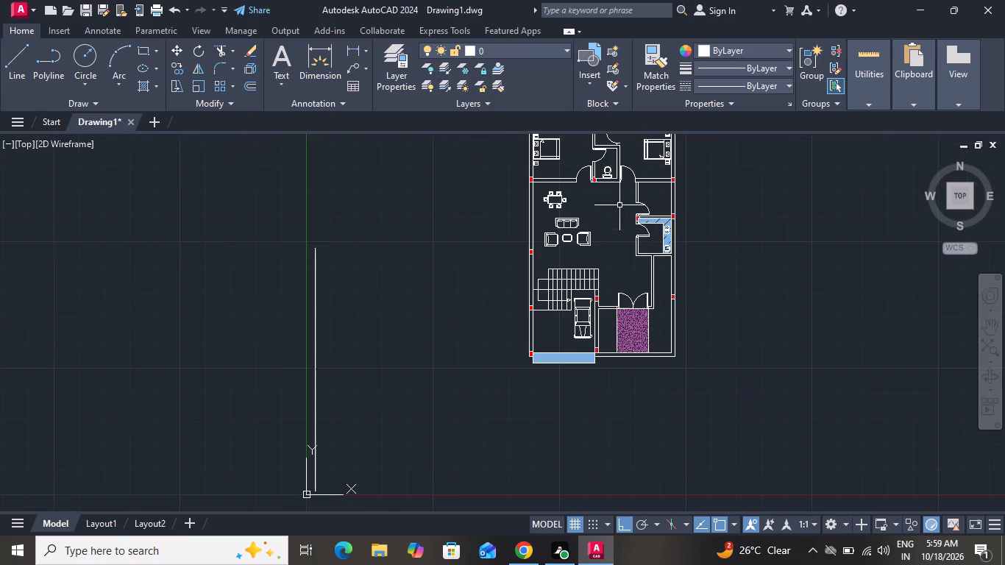
scroll(611, 234, up, 2)
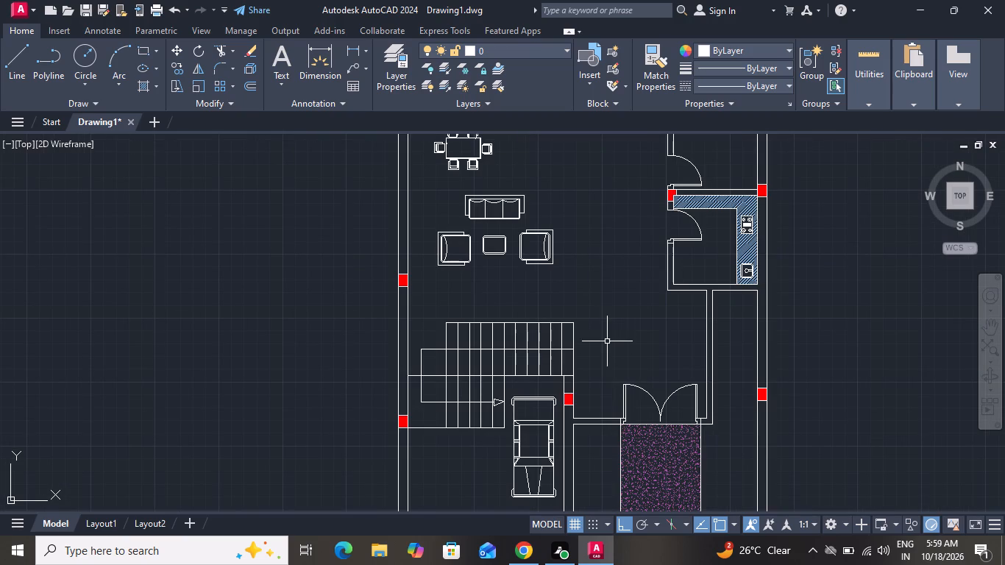
scroll(607, 341, down, 4)
scroll(632, 305, up, 3)
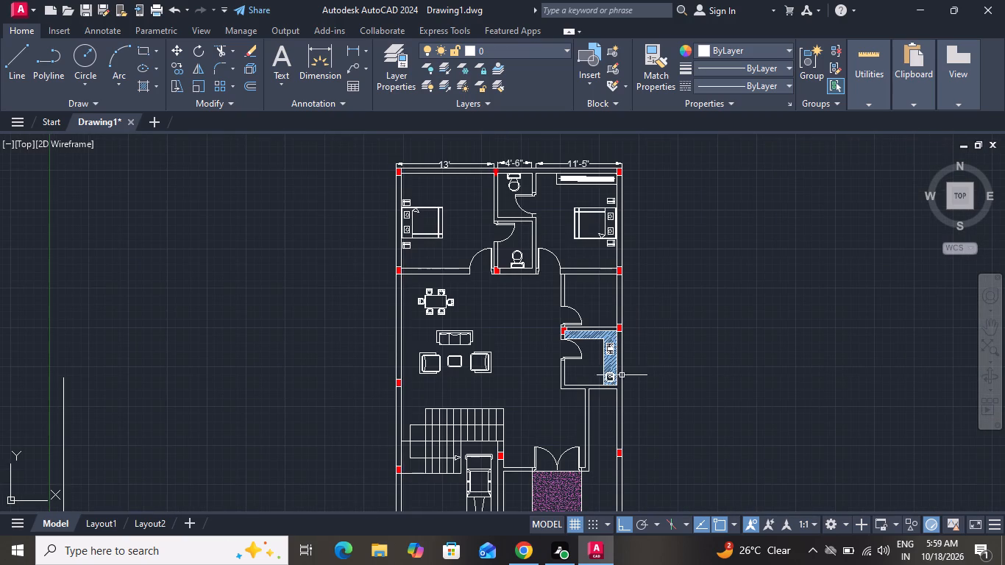
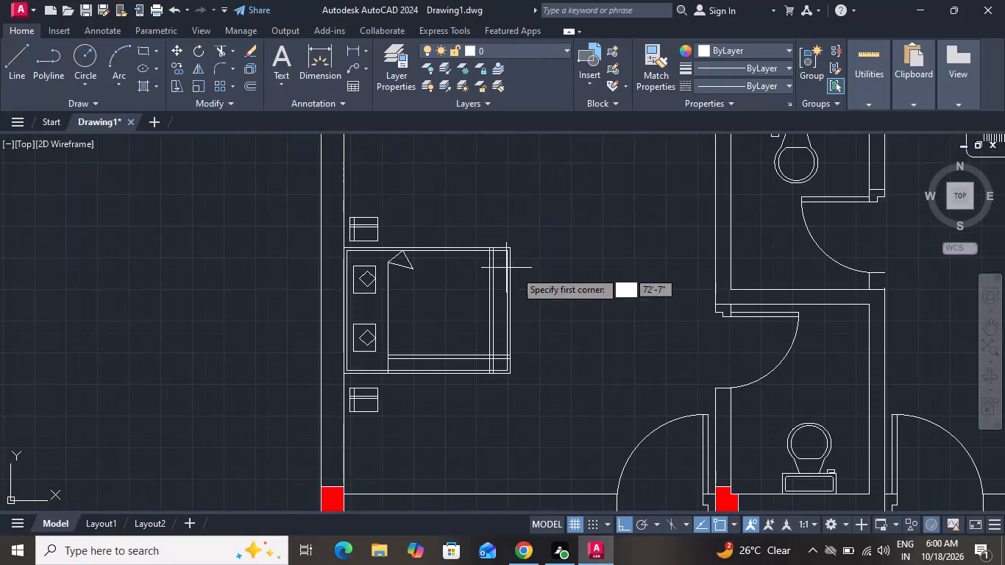
Add a two-line text label reading bedroom and 12'3"x12'6" beside the bed in the upper-left bedroom.
click(514, 193)
click(632, 227)
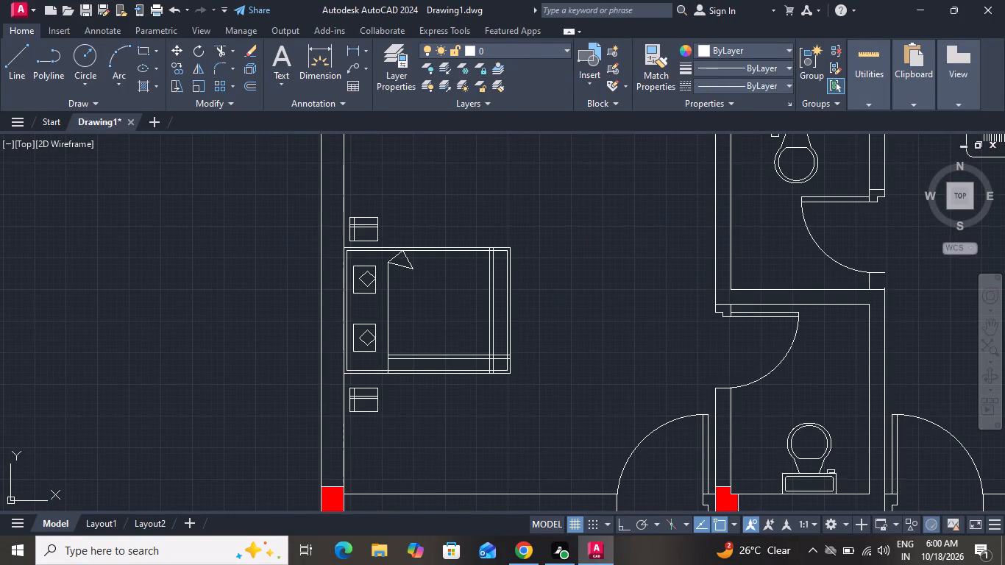
text(bedroo)
key(m)
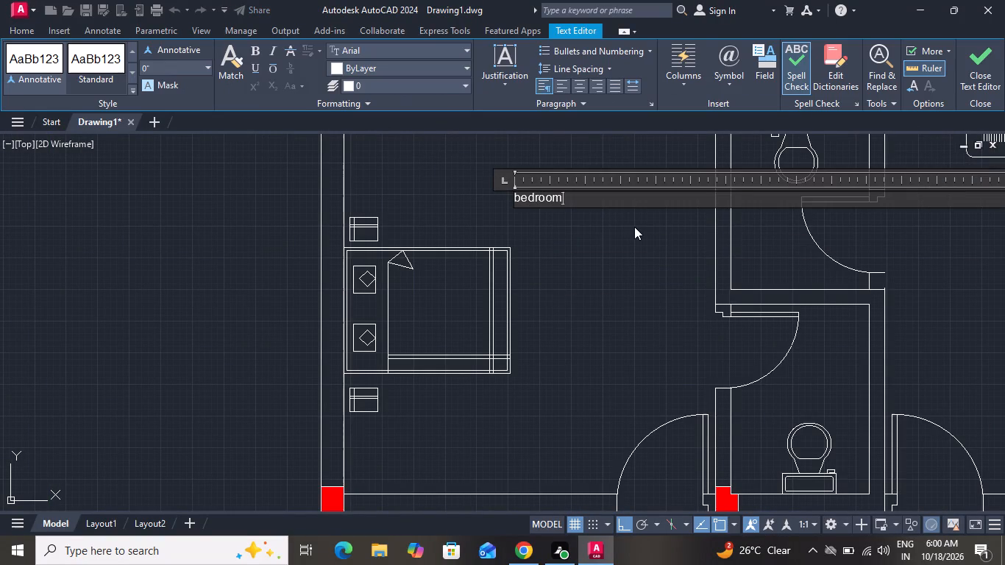
key(Return)
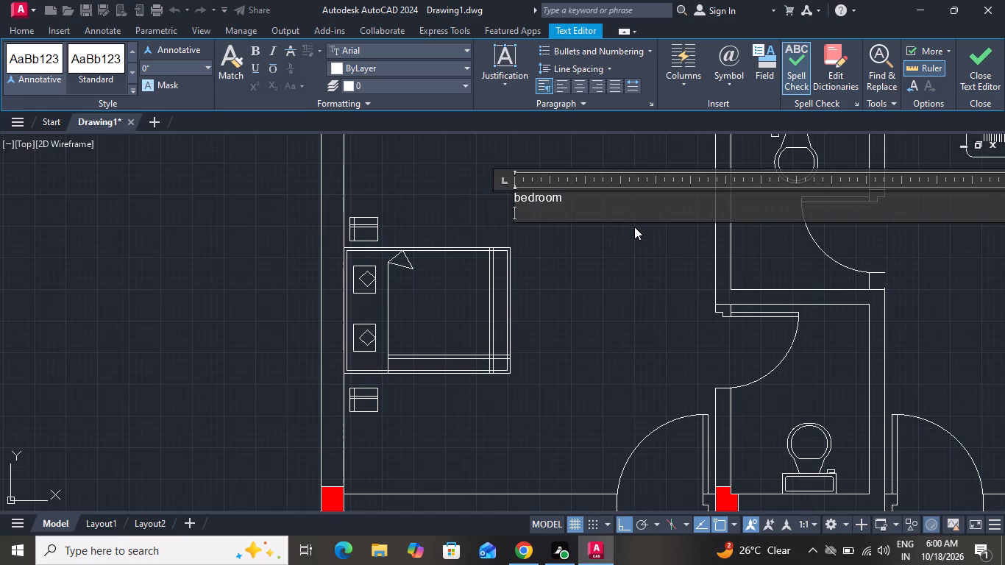
text(12')
key(3)
key(shift+quotedbl)
key(x)
text(12'6)
key(shift+quotedbl)
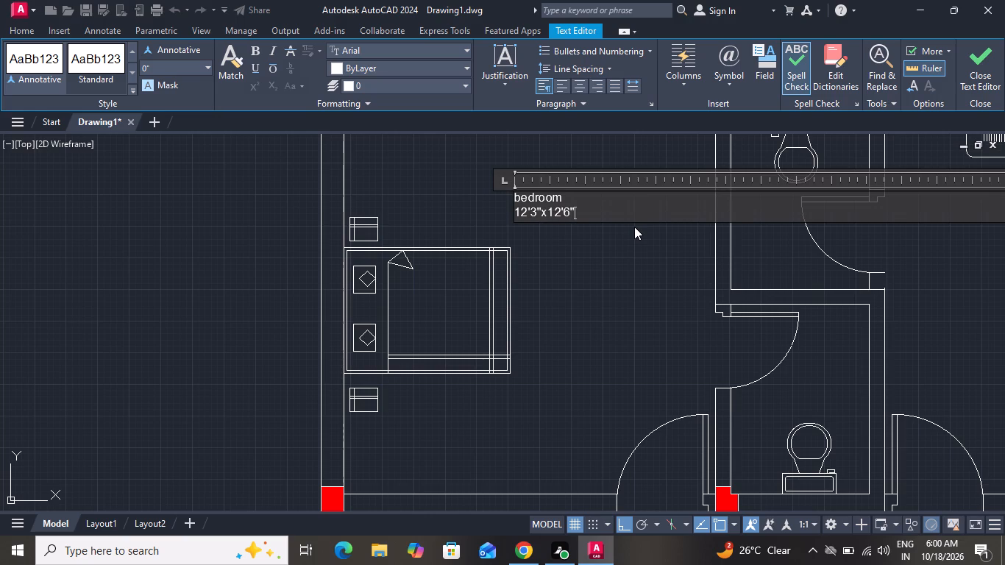
click(624, 239)
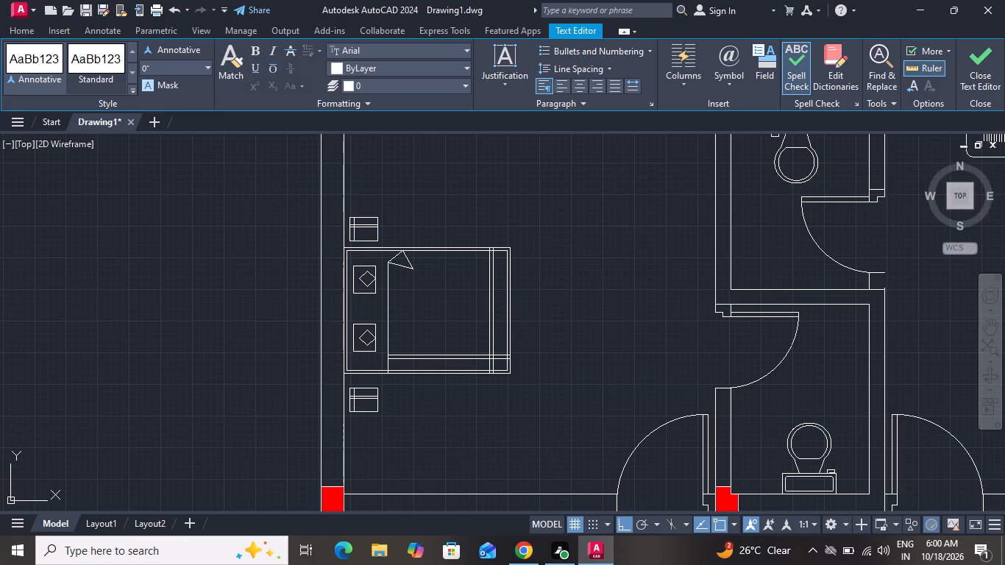
Set the bedroom label's text height to 8".
click(564, 158)
click(497, 205)
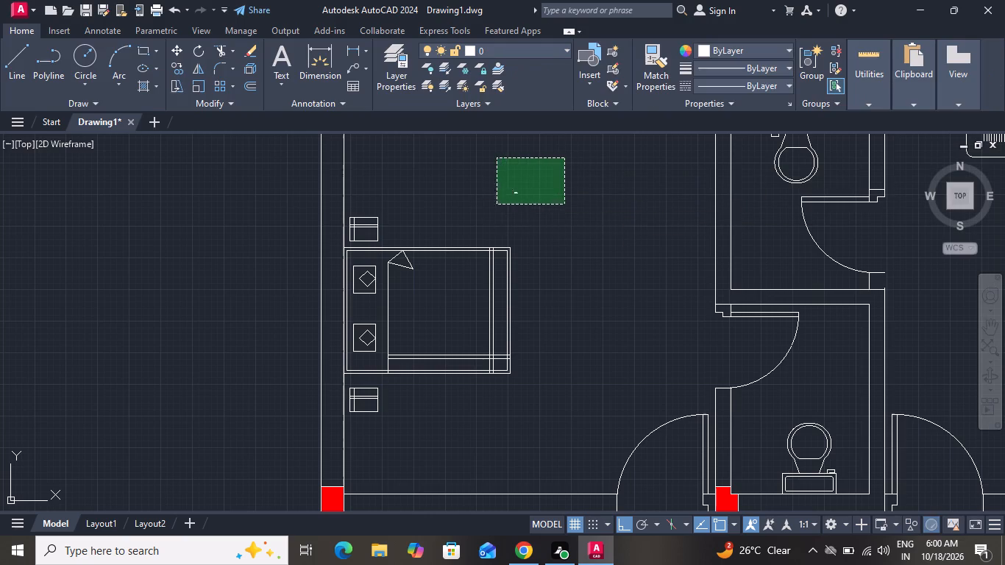
right_click(495, 206)
click(544, 505)
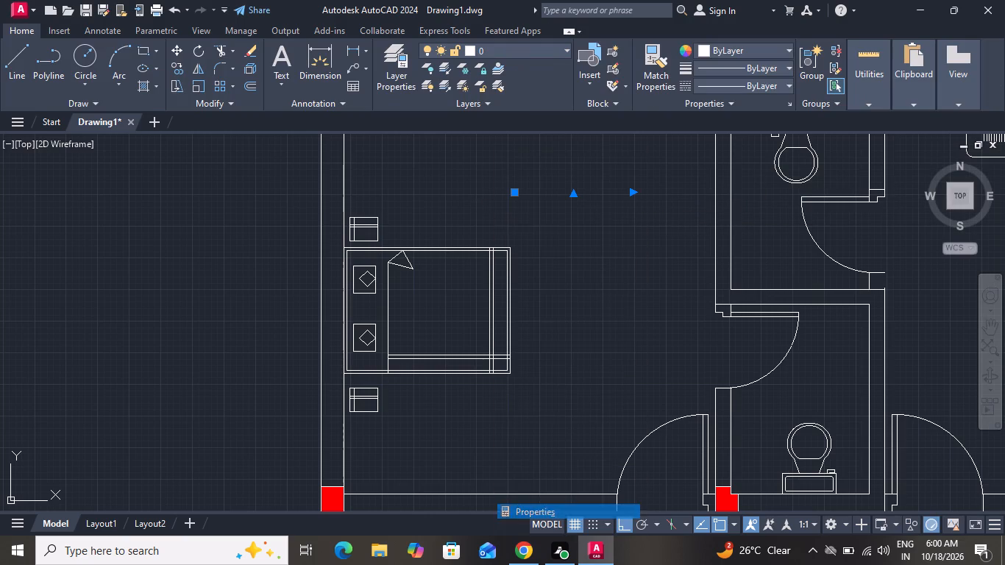
scroll(74, 177, down, 2)
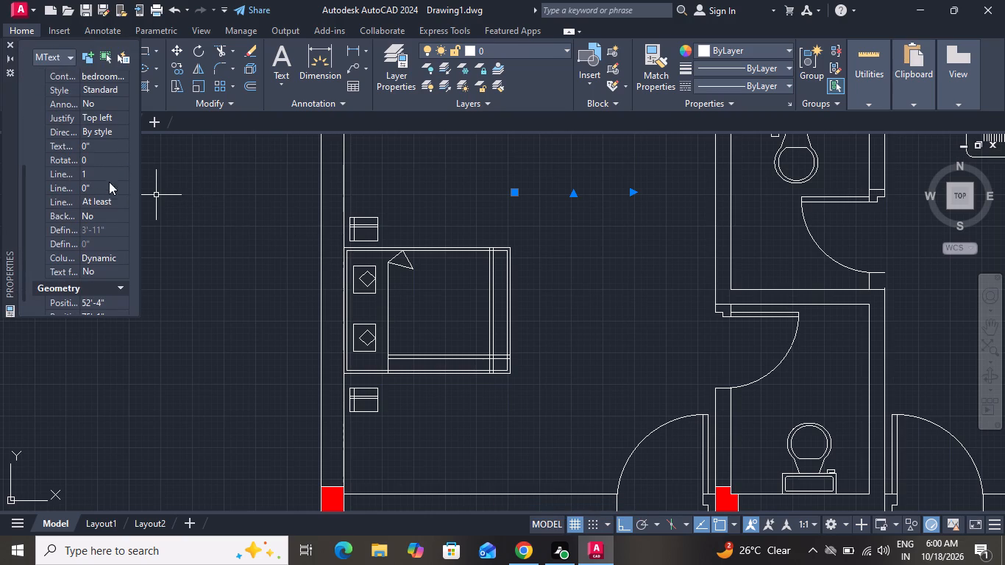
click(115, 143)
key(BackSpace)
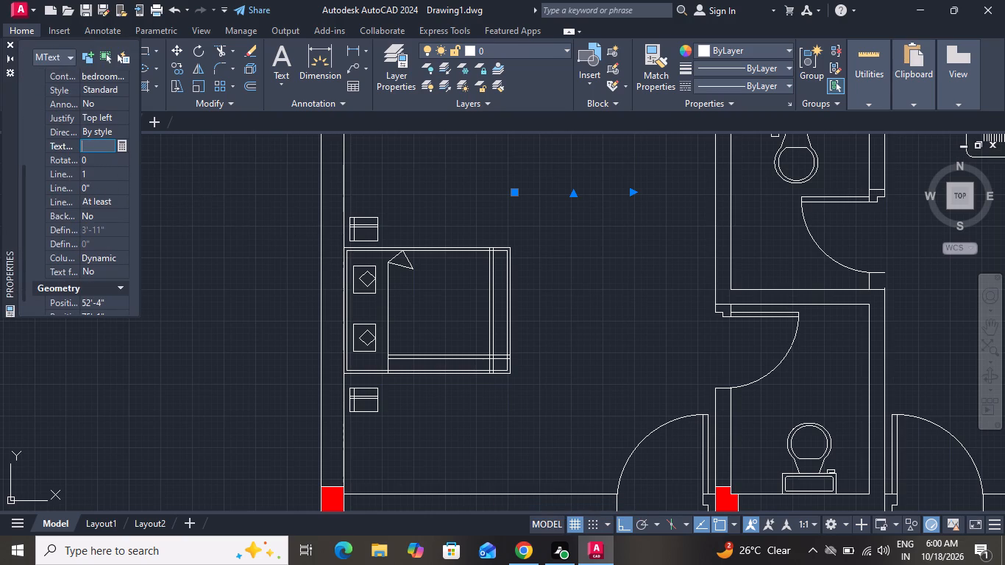
key(8)
key(shift+quotedbl)
click(13, 40)
With ortho off, copy the bedroom label into the second bedroom and beside the dining table.
scroll(106, 181, down, 2)
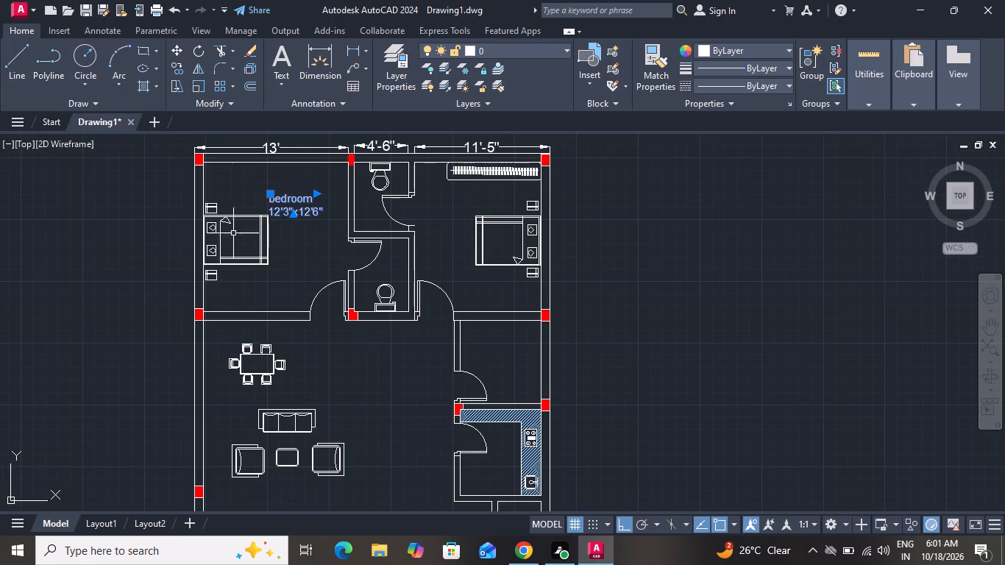
click(179, 64)
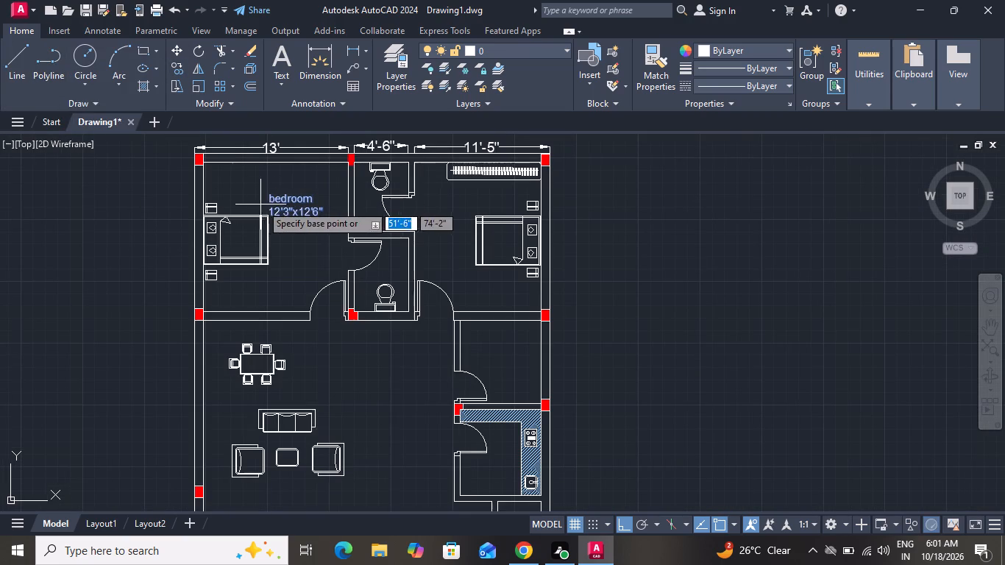
click(280, 209)
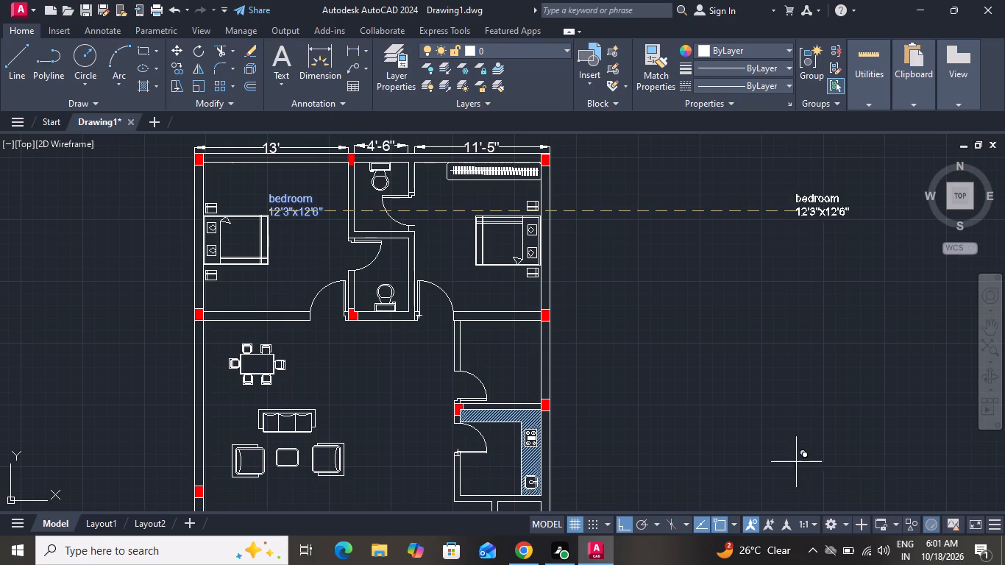
click(630, 522)
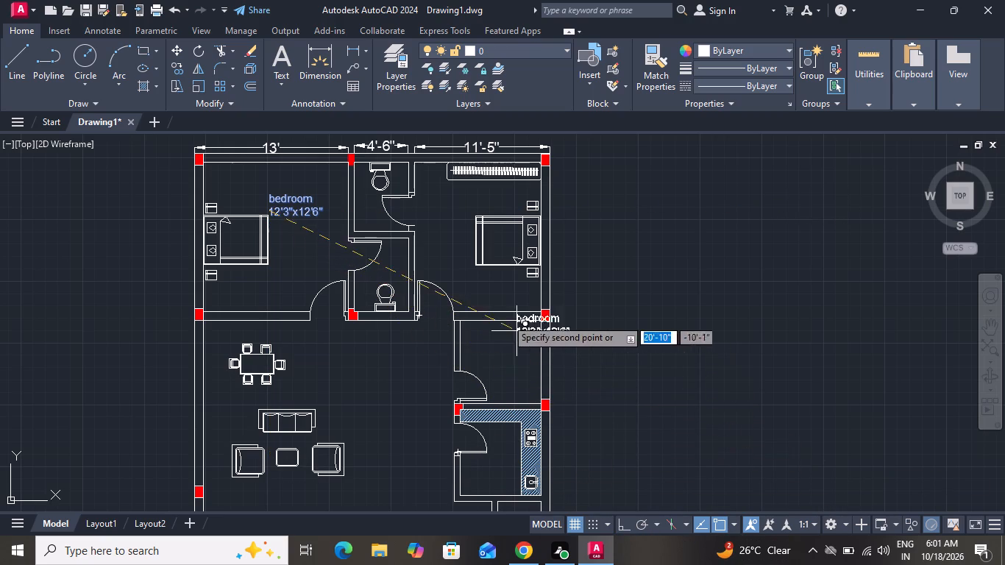
scroll(431, 237, up, 1)
click(416, 250)
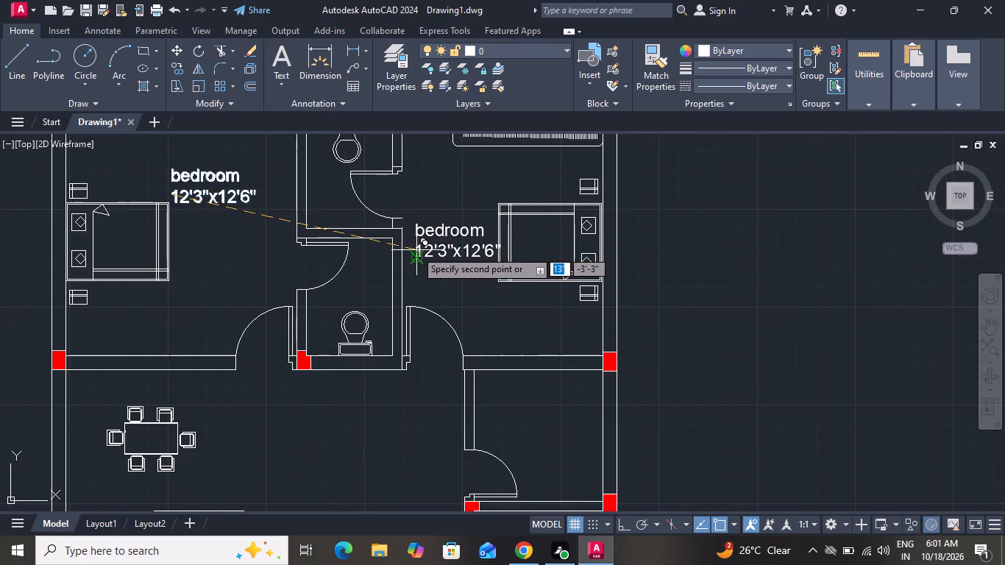
scroll(366, 330, down, 1)
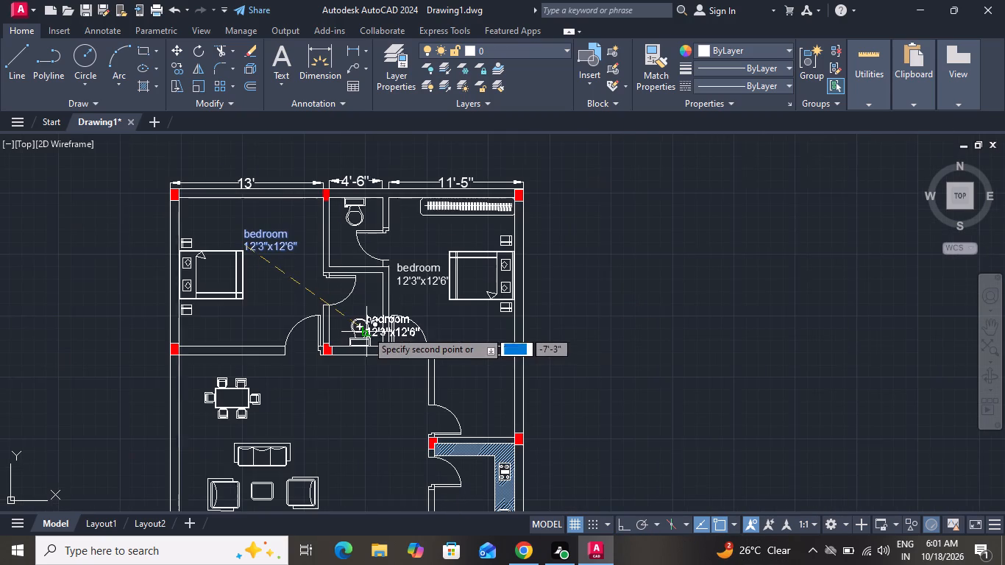
click(277, 402)
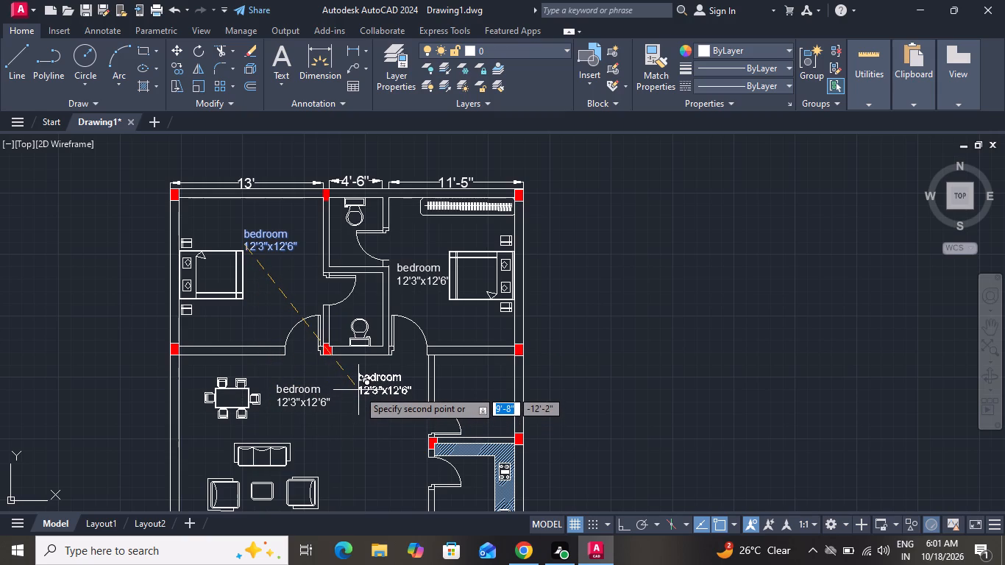
Place further copies of the label in the small room above the kitchen and in the kitchen.
scroll(350, 384, down, 3)
scroll(384, 391, up, 2)
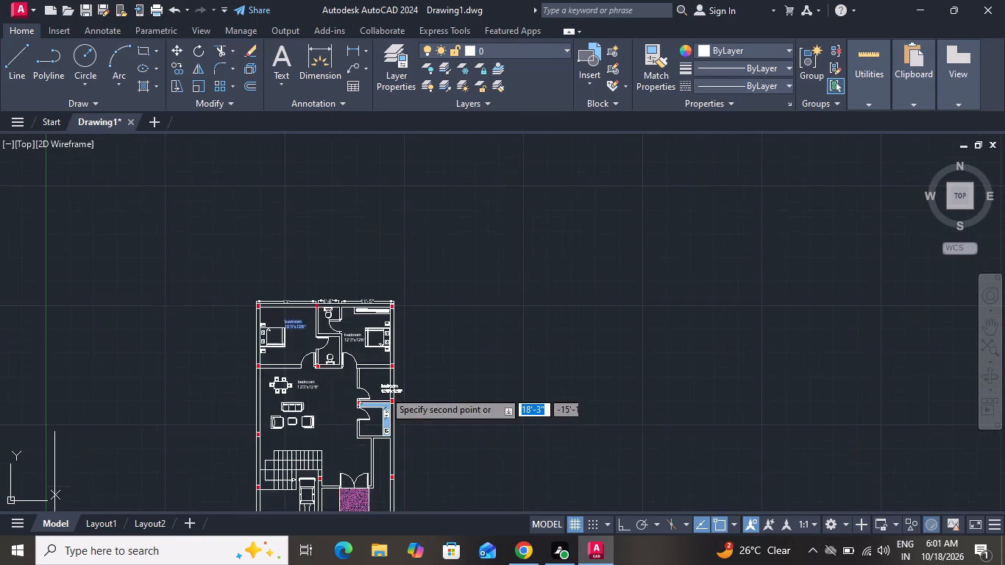
scroll(384, 391, up, 2)
click(334, 369)
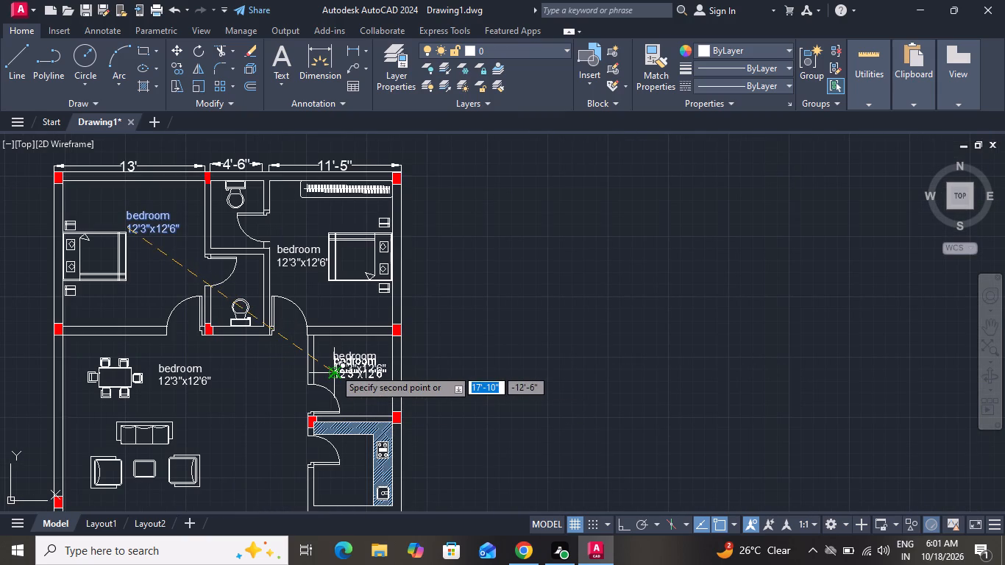
scroll(334, 326, down, 2)
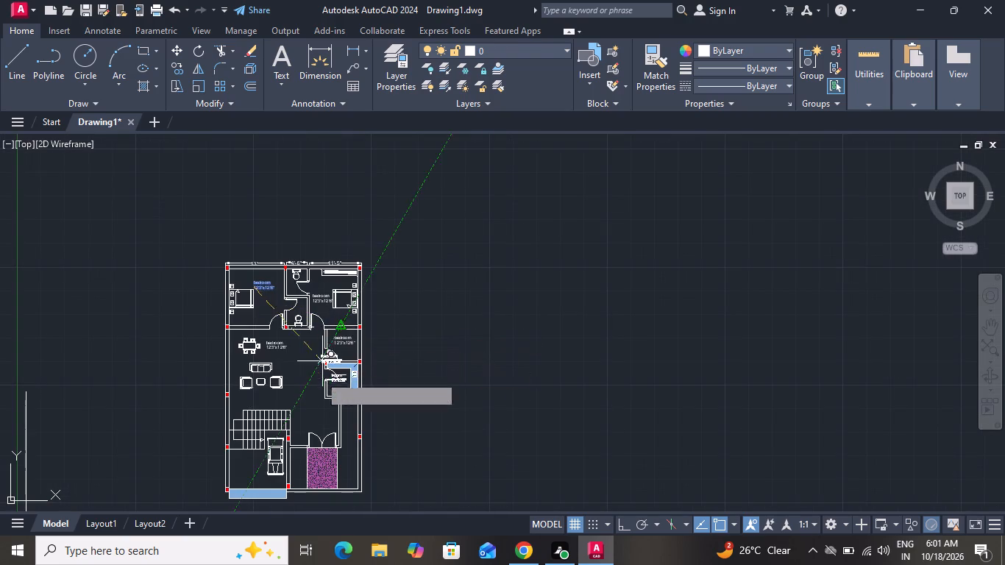
scroll(319, 377, up, 4)
click(352, 418)
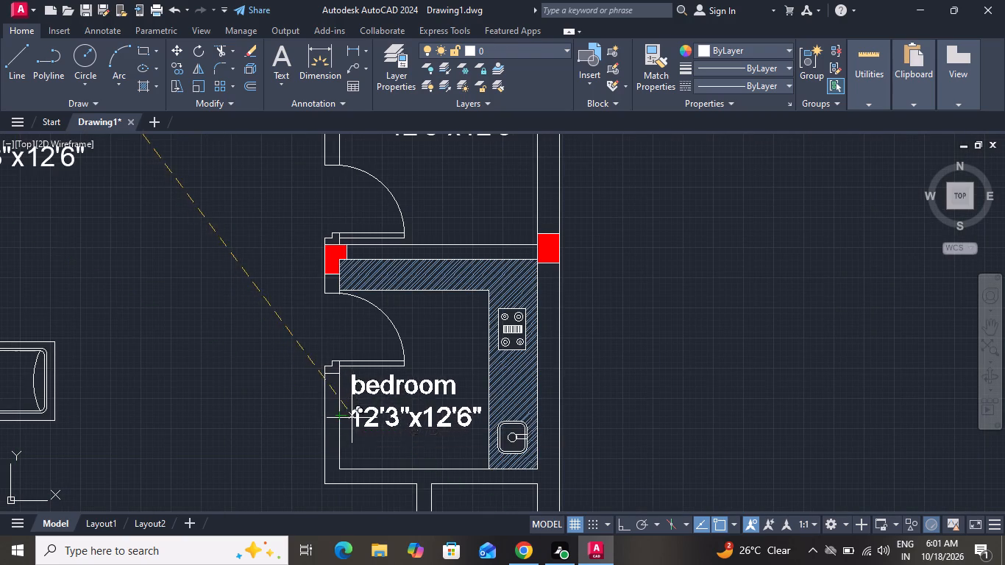
Place copies of the label on both sides of the hatched entrance area and beside the parked car, and end the copying.
scroll(371, 365, down, 4)
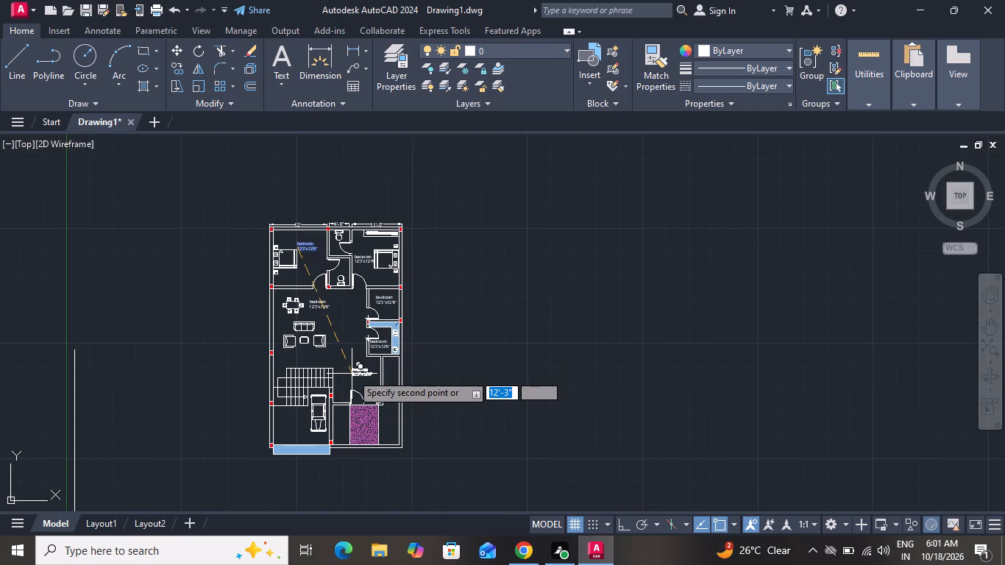
scroll(351, 359, down, 2)
scroll(353, 390, up, 2)
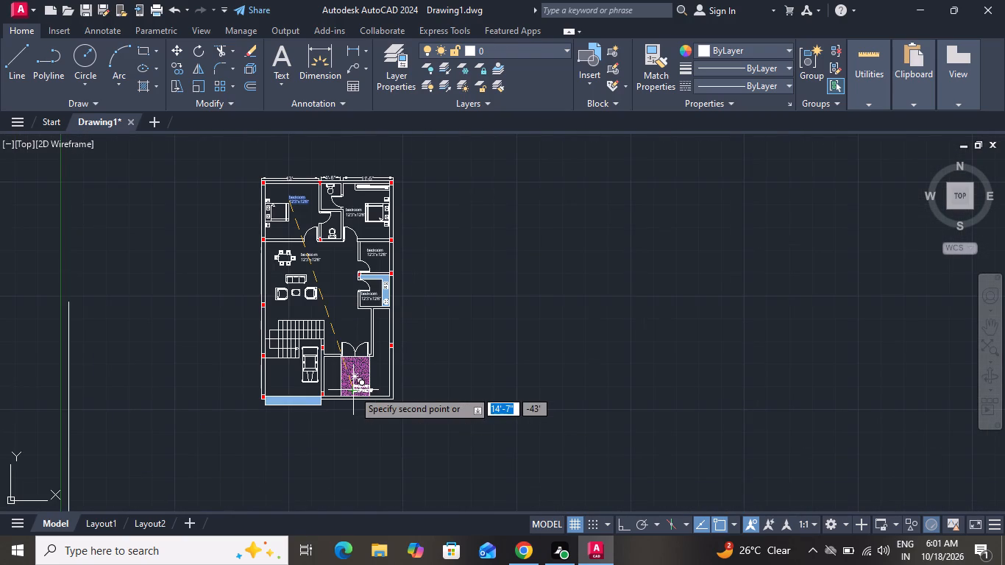
scroll(369, 383, up, 4)
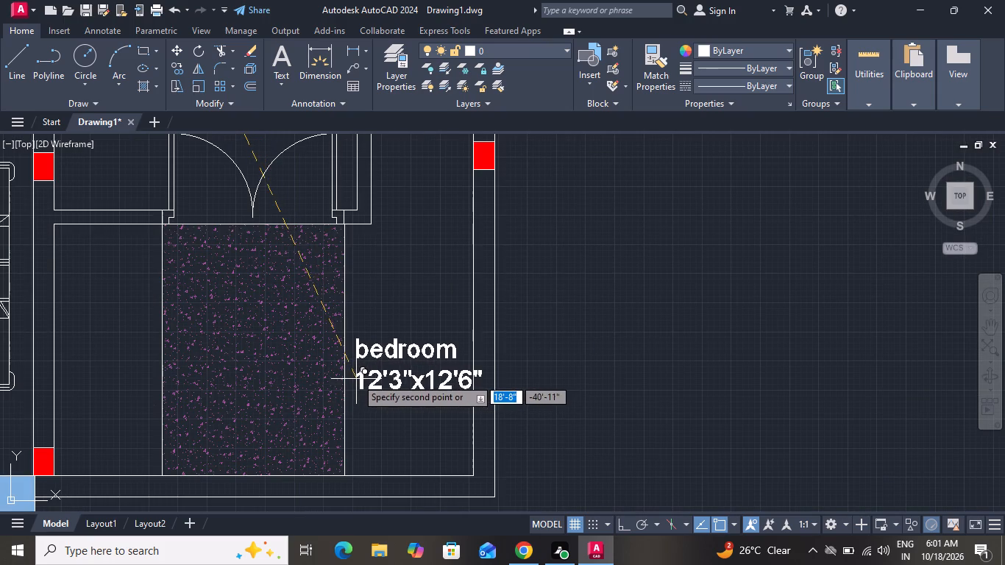
click(356, 378)
scroll(374, 341, up, 1)
scroll(374, 341, down, 1)
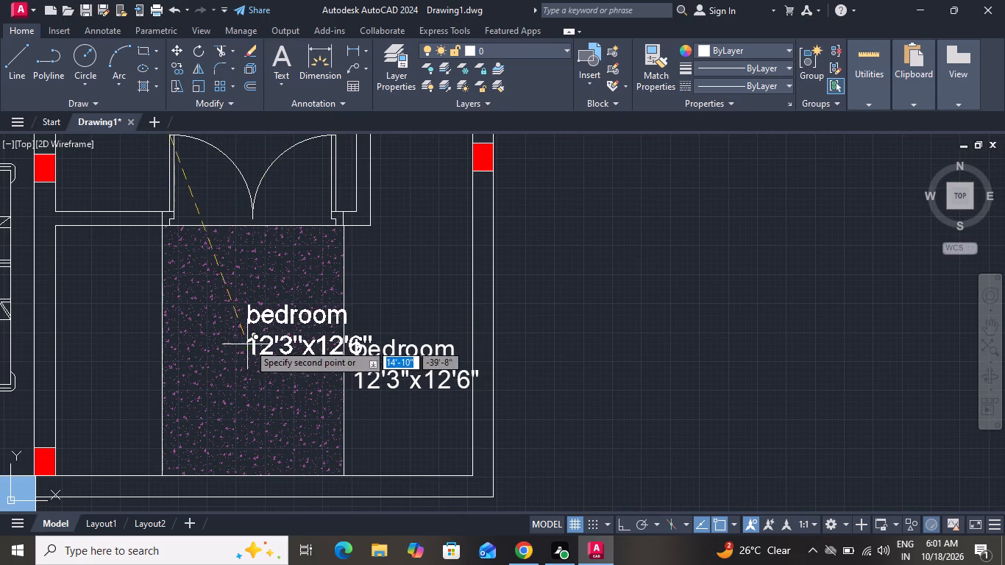
scroll(249, 343, down, 2)
click(182, 348)
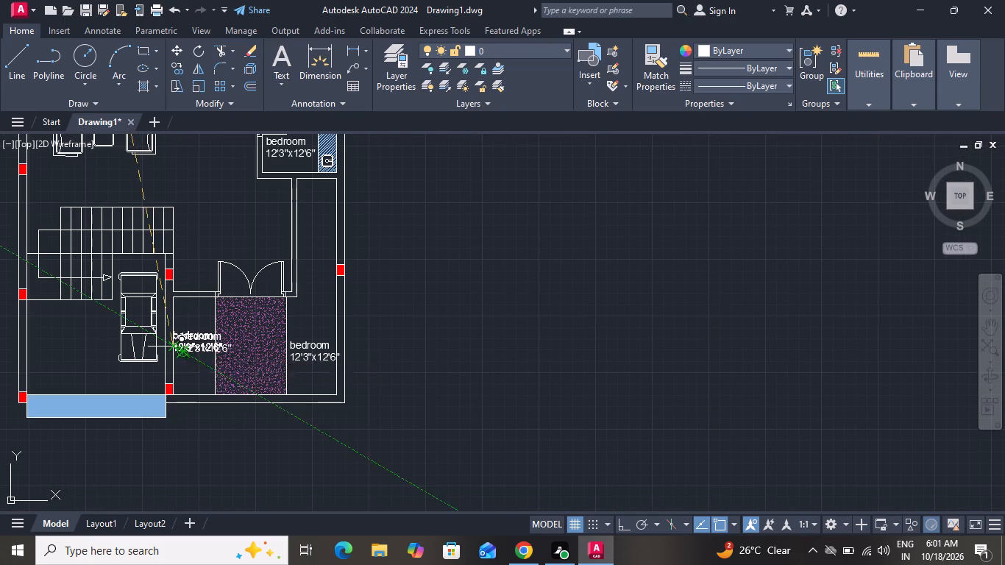
click(70, 341)
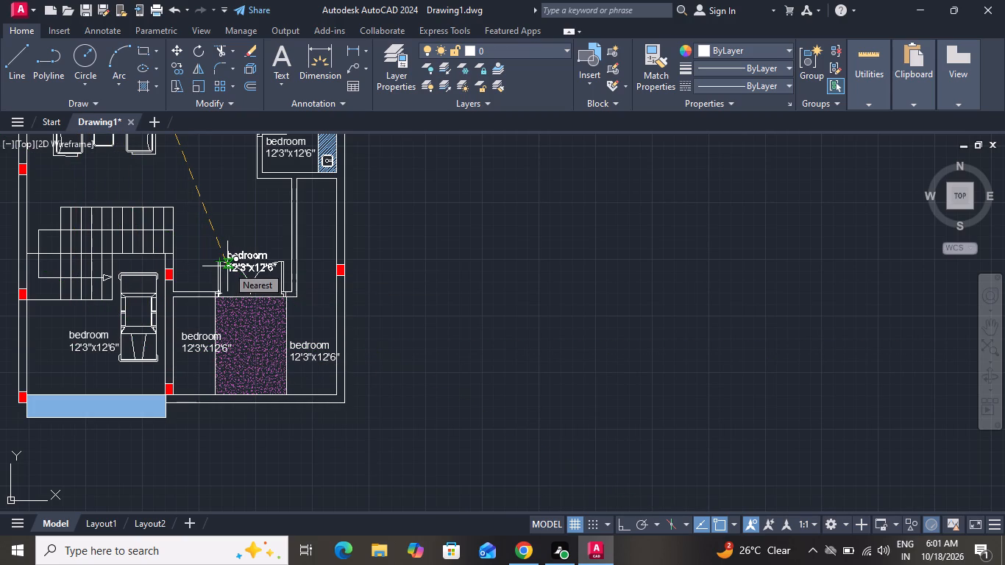
scroll(227, 266, down, 1)
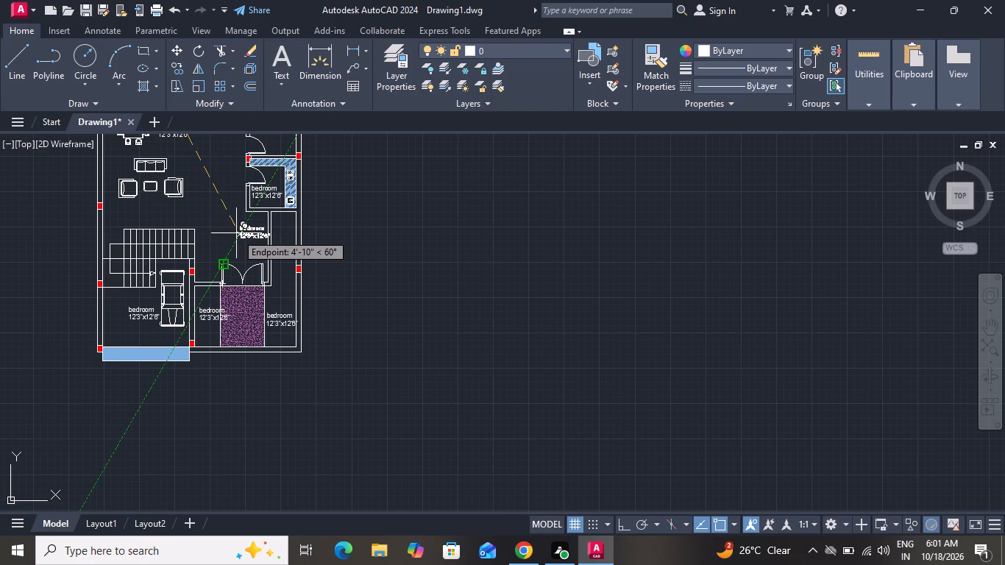
right_click(330, 302)
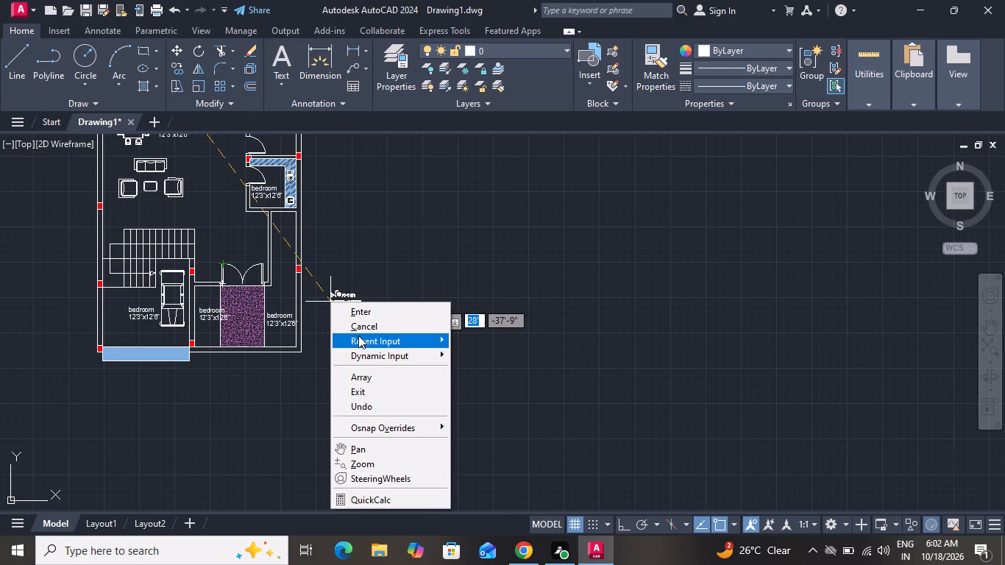
click(361, 330)
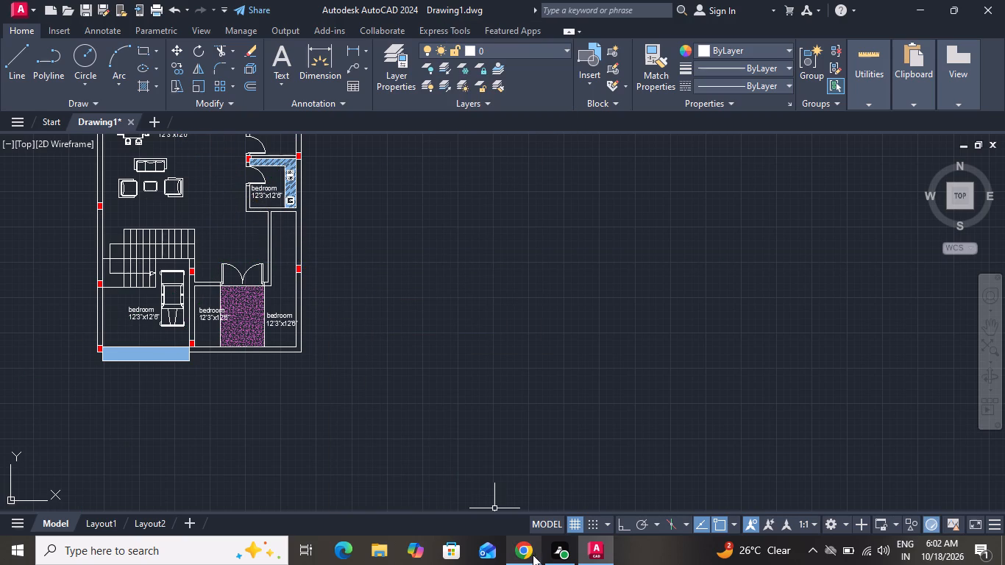
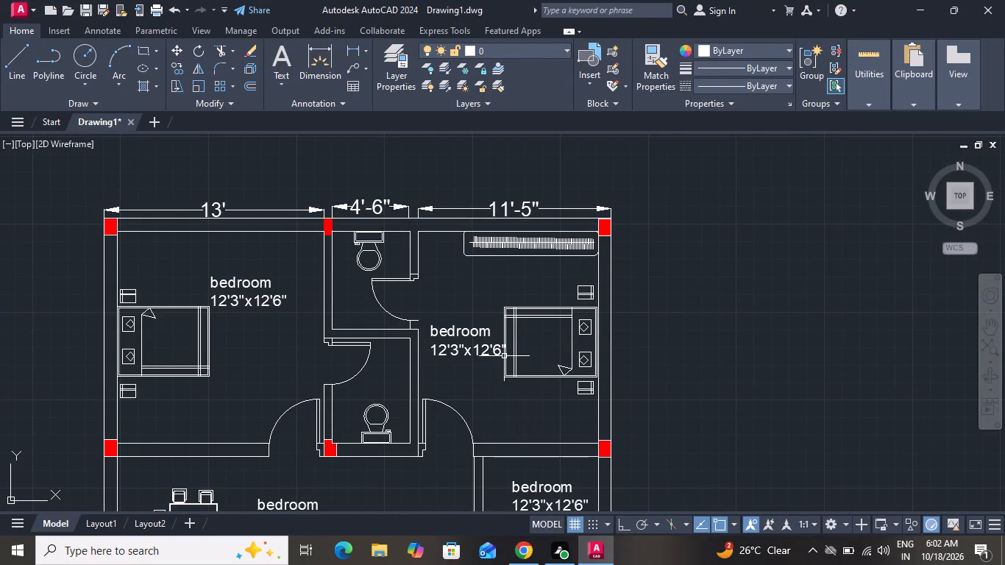
Change the size line of the second bedroom's label, beside the wardrobe-side bed, to 10'11"x12'6".
scroll(504, 356, up, 1)
double_click(492, 347)
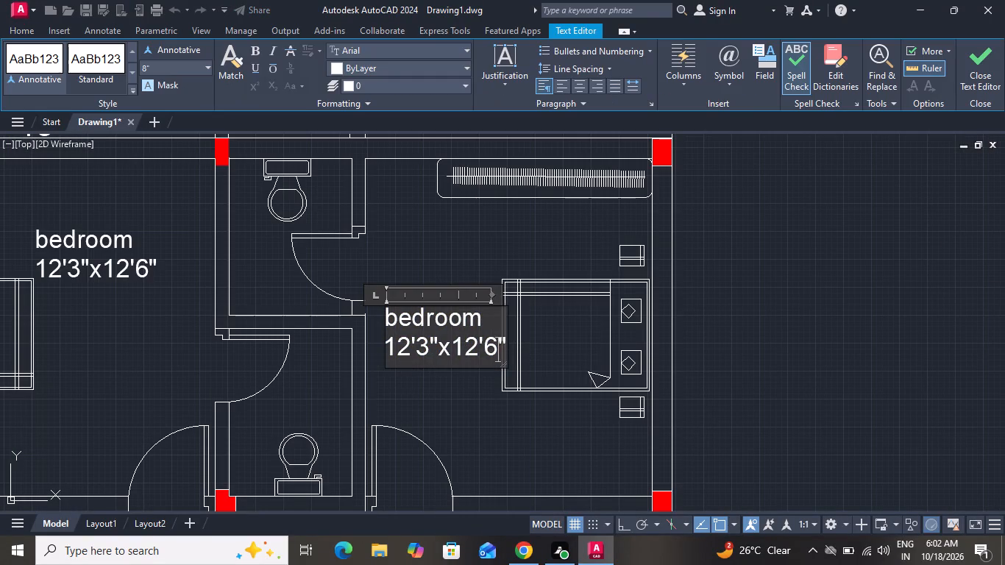
click(503, 349)
key(BackSpace)
key(BackSpace)
key(BackSpace)
key(BackSpace)
key(BackSpace)
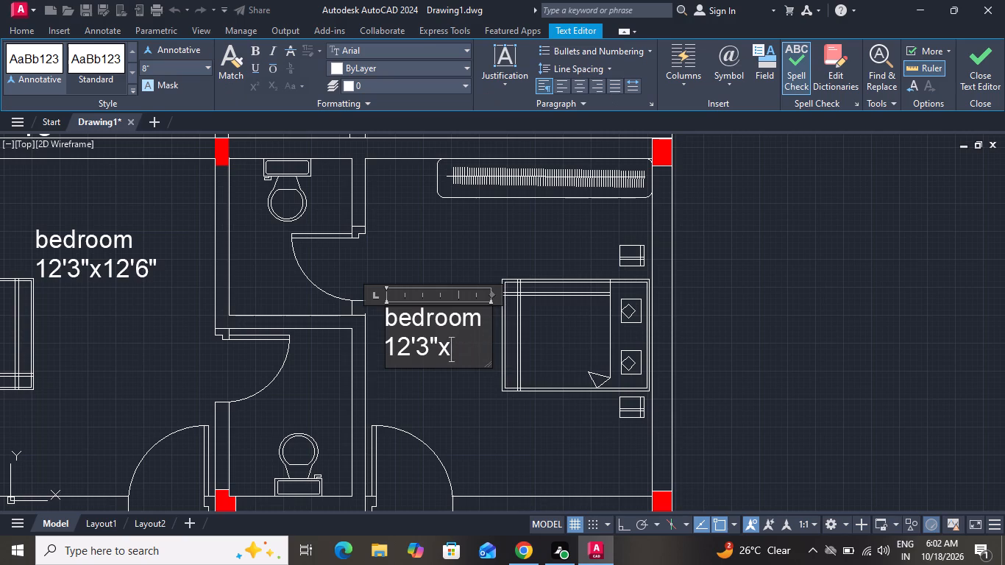
key(BackSpace)
key(BackSpace)
key(BackSpace)
key(BackSpace)
key(BackSpace)
key(BackSpace)
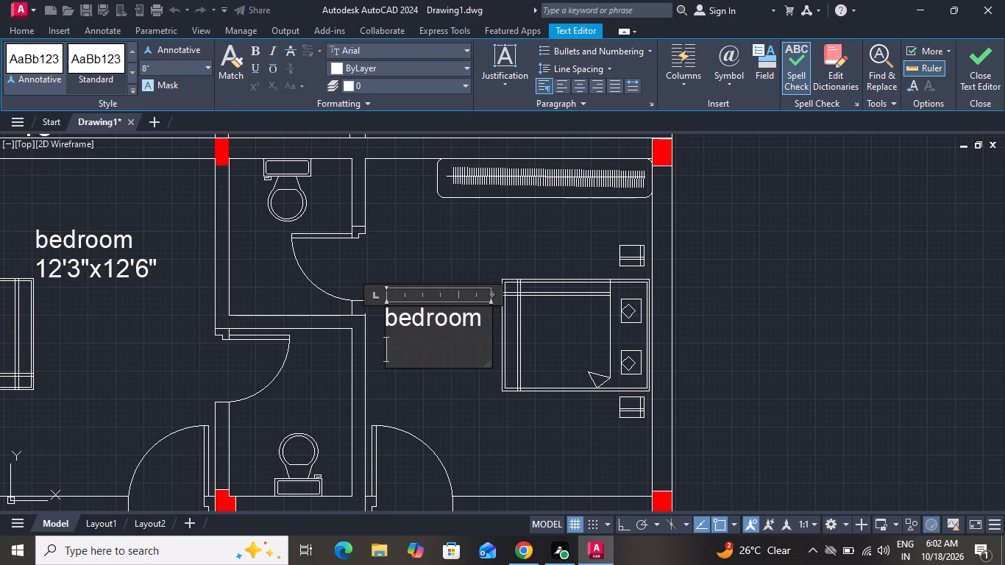
text(10')
text(11)
key(shift+quotedbl)
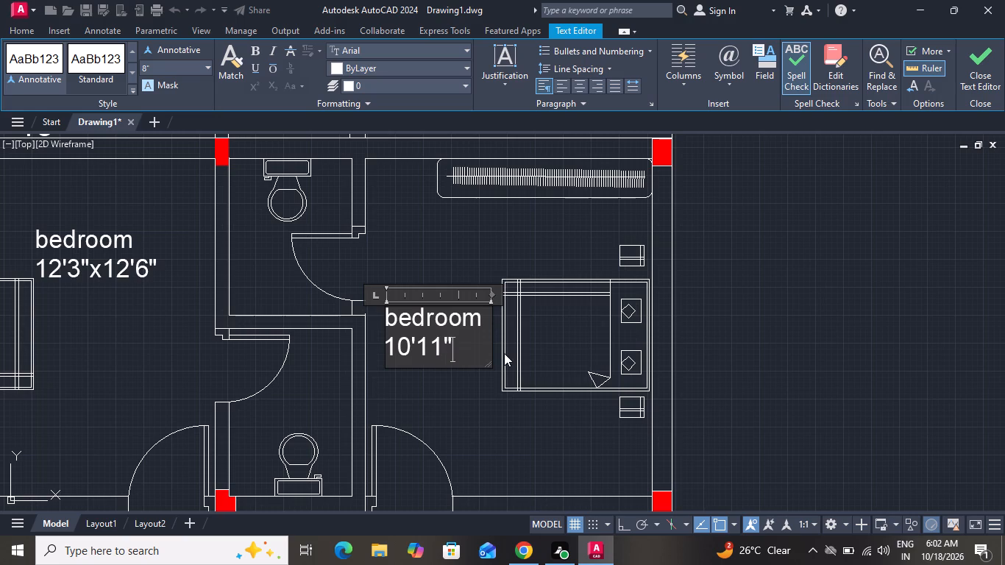
key(x)
text(12)
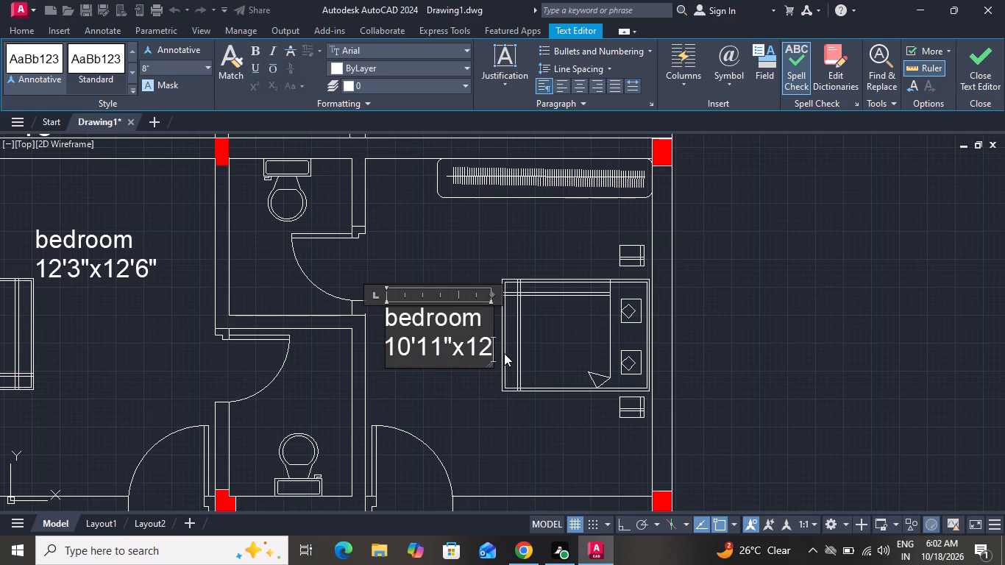
key(apostrophe)
key(6)
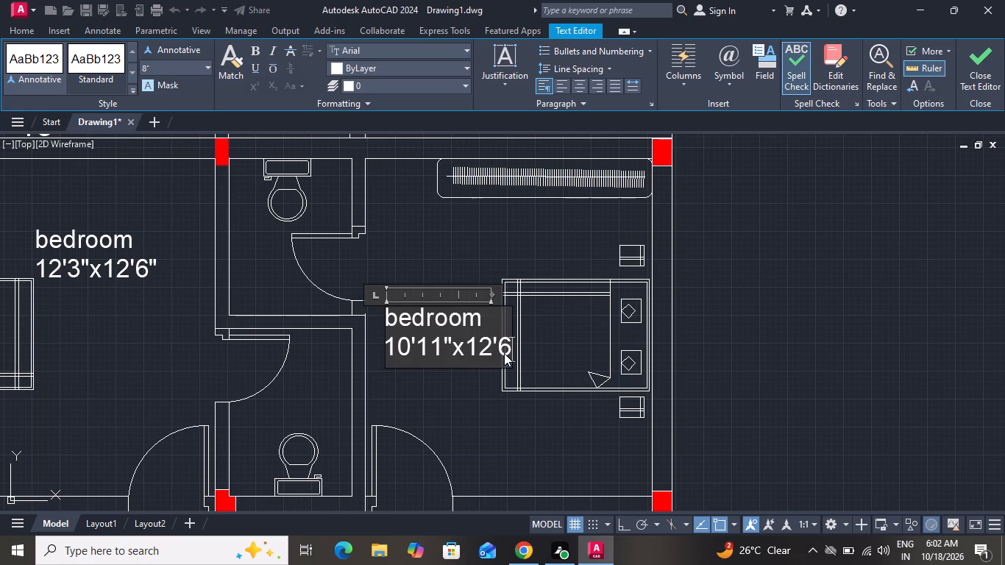
key(shift+quotedbl)
click(530, 414)
Move the second bedroom's label about 3'-10" across and 4'-2" down, into the clear space below the bed.
click(408, 316)
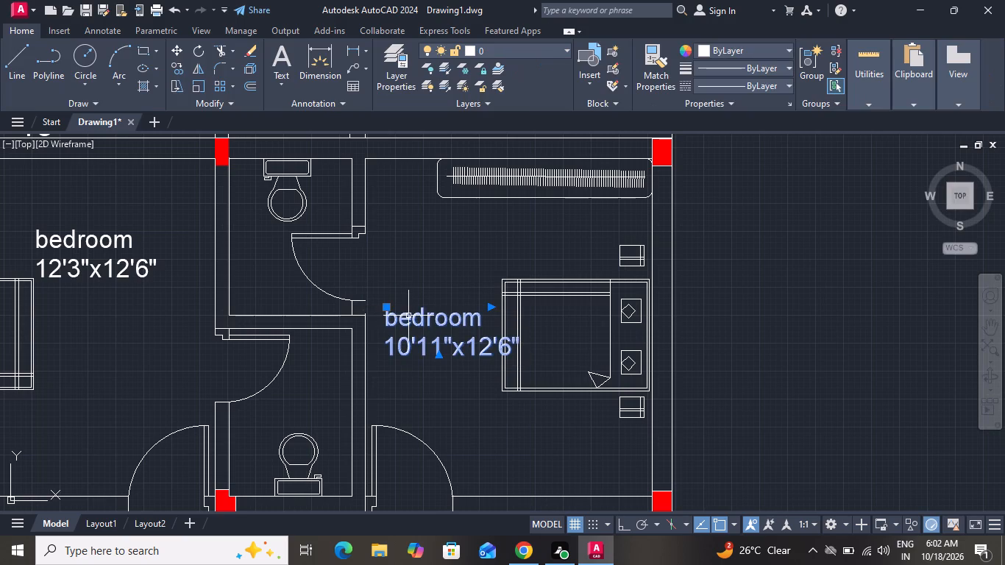
click(183, 51)
drag(422, 324, 427, 335)
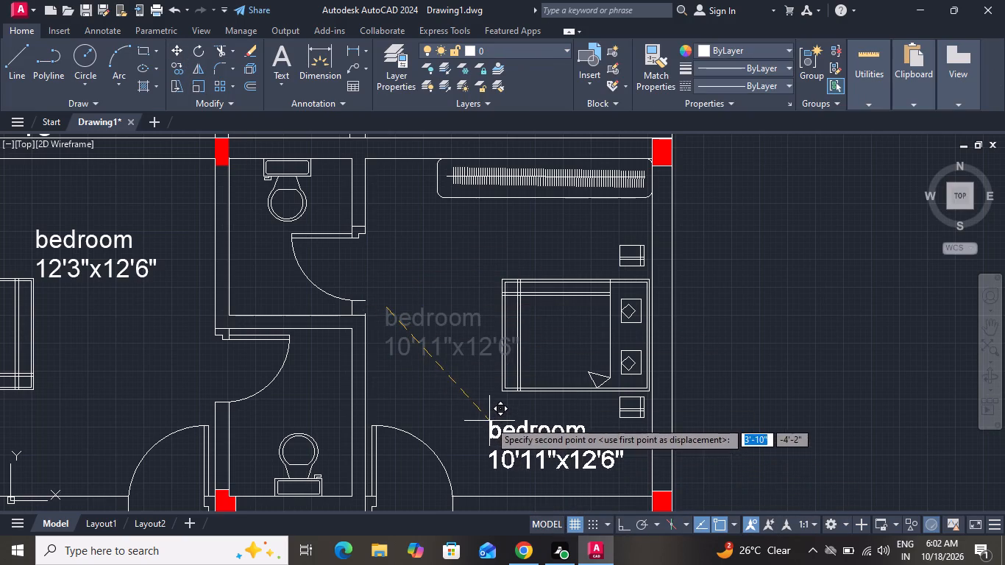
click(489, 421)
scroll(531, 383, down, 2)
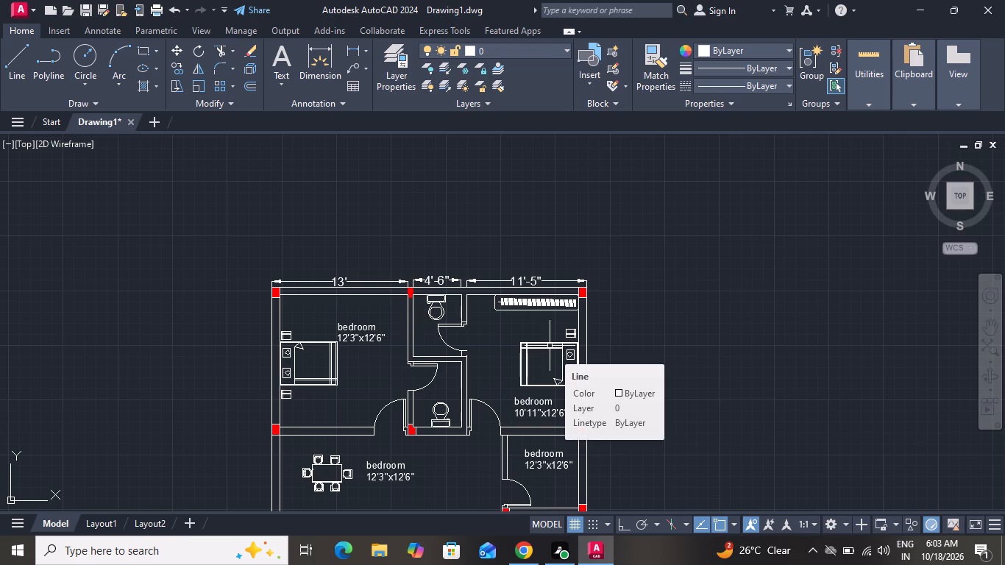
double_click(659, 334)
double_click(659, 334)
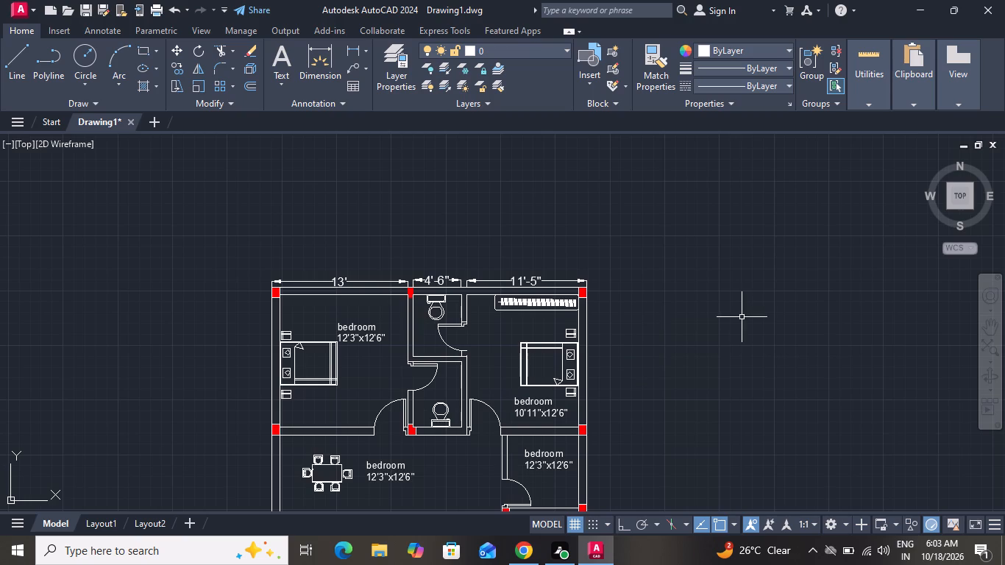
Replace the name "bedroom" with "study room" in the label of the small room above the kitchen.
scroll(695, 345, up, 2)
scroll(562, 329, down, 4)
scroll(341, 375, up, 3)
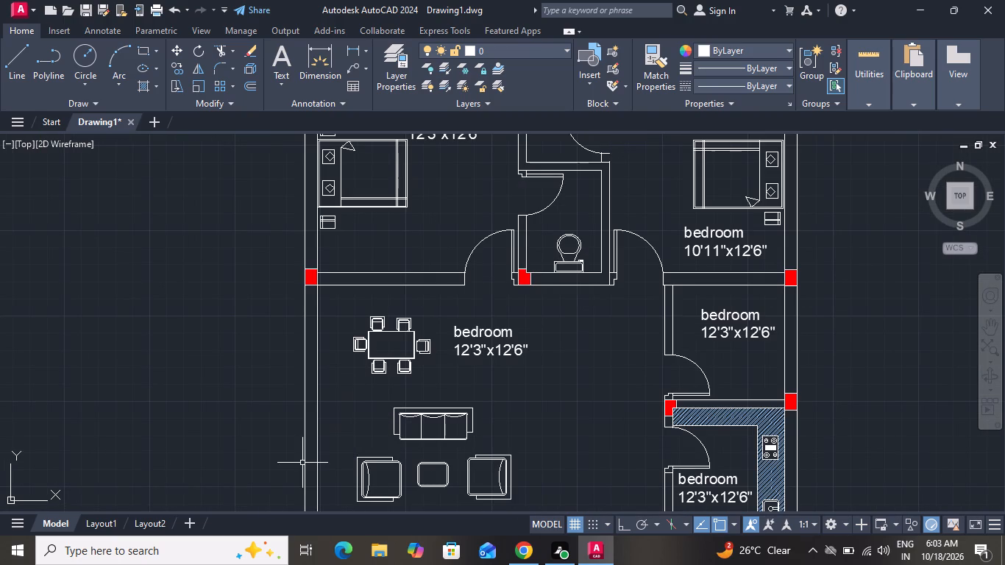
scroll(787, 358, up, 1)
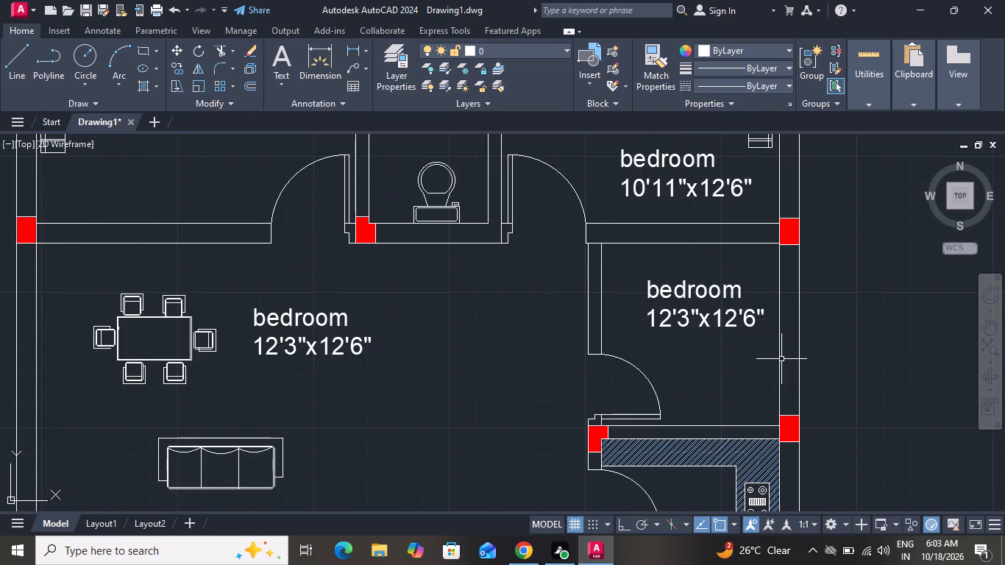
scroll(734, 266, up, 2)
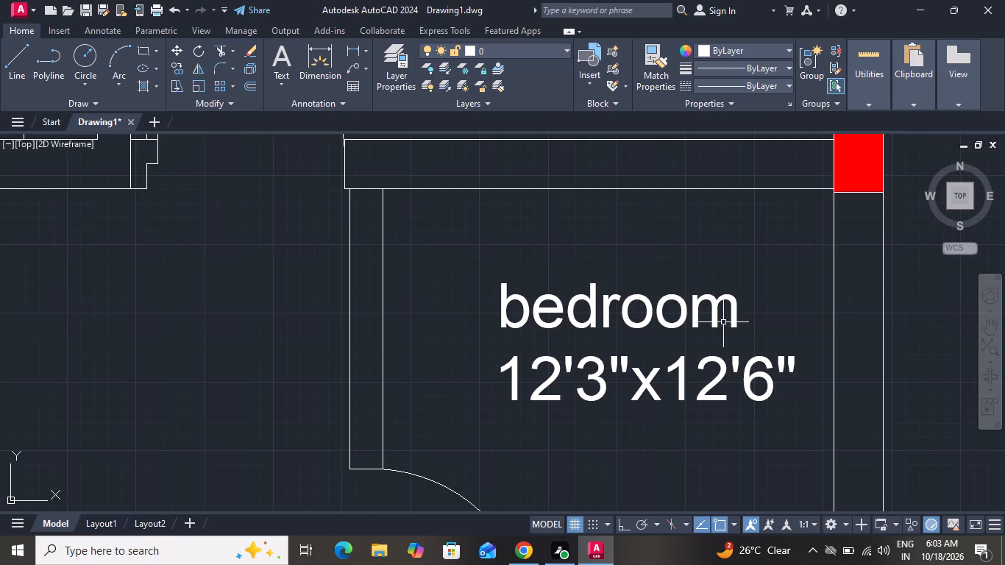
double_click(737, 316)
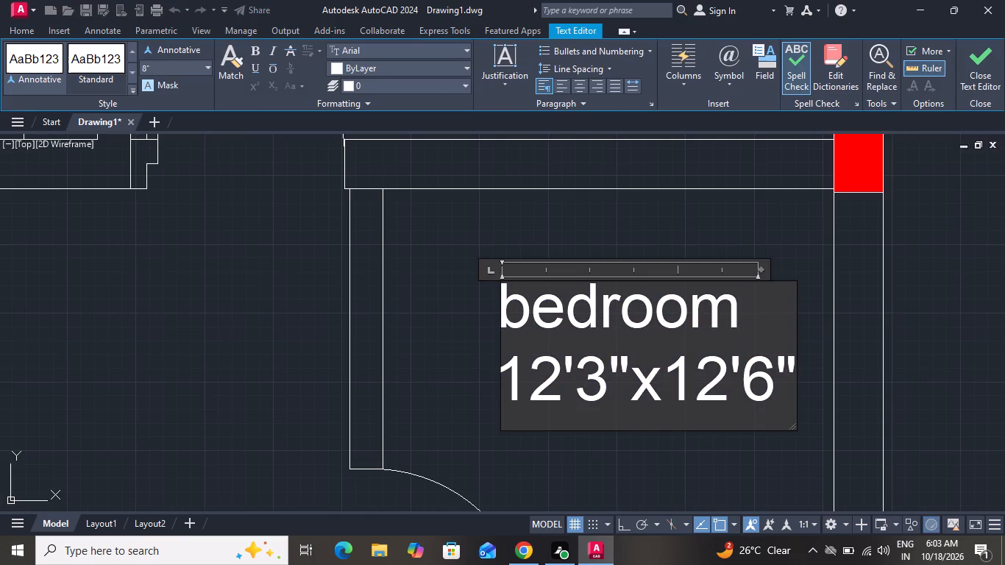
key(BackSpace)
key(BackSpace)
key(BackSpace)
key(BackSpace)
key(BackSpace)
key(BackSpace)
key(BackSpace)
key(BackSpace)
key(BackSpace)
key(BackSpace)
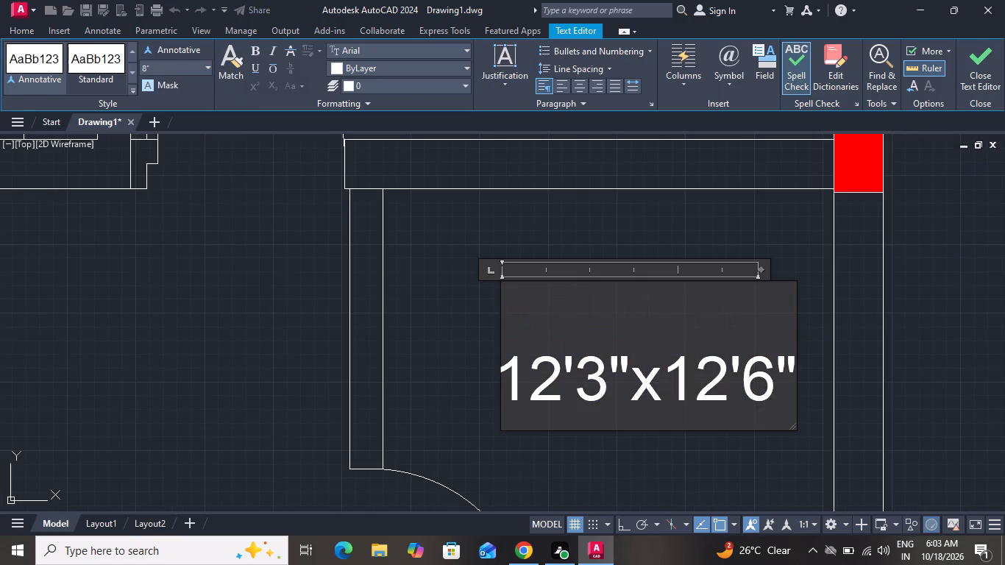
text(study r)
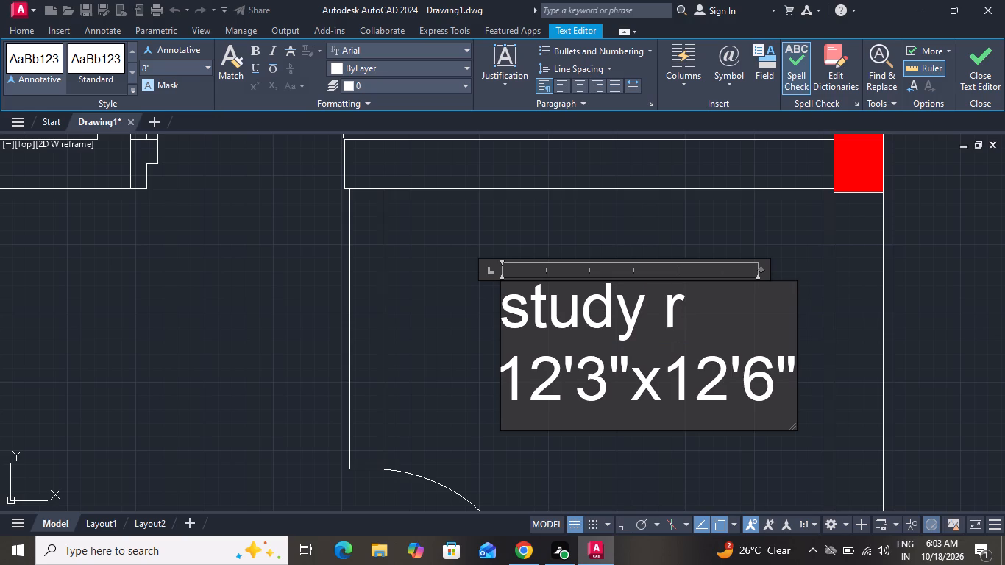
text(oom)
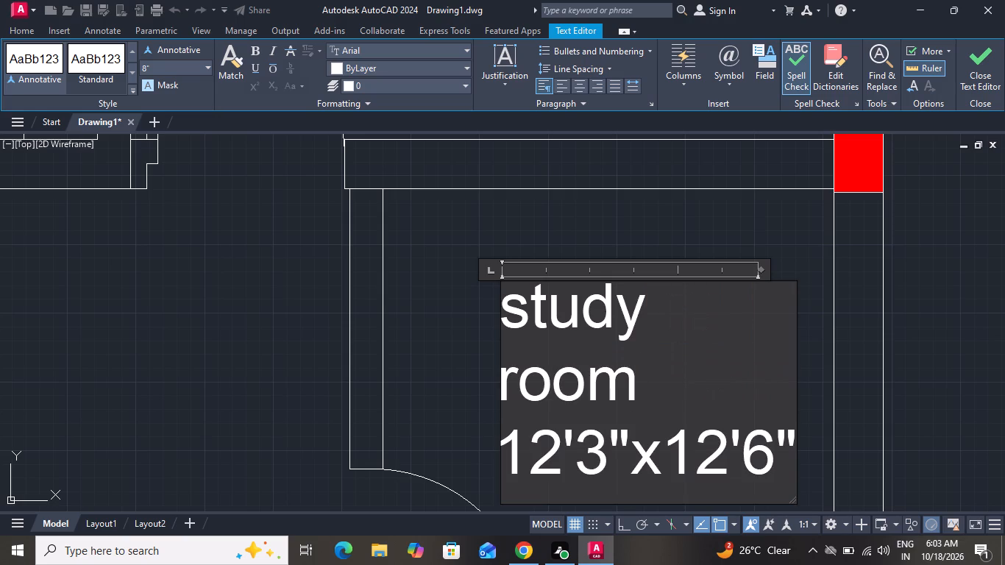
Change the size line of the study room label to 10'9"x7'3".
click(792, 455)
key(BackSpace)
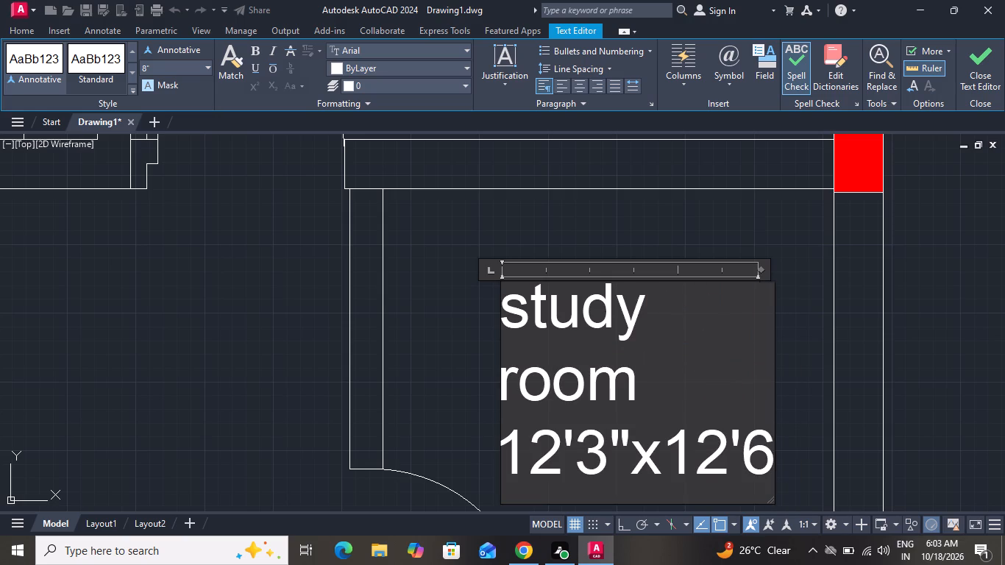
key(BackSpace)
key(BackSpace)
key(BackSpace)
key(BackSpace)
key(BackSpace)
key(BackSpace)
key(BackSpace)
key(BackSpace)
key(BackSpace)
key(BackSpace)
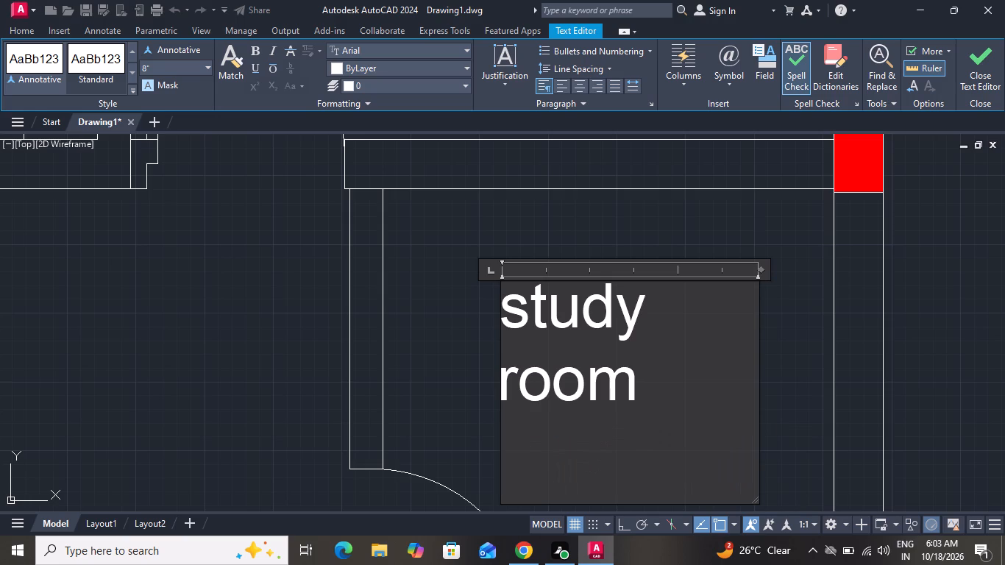
text(10'9)
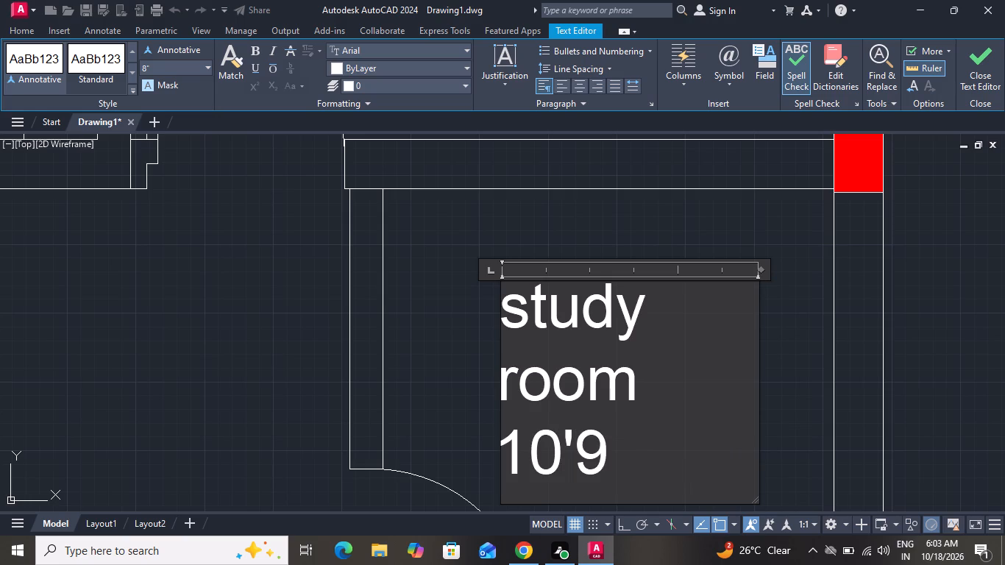
key(shift+quotedbl)
key(x)
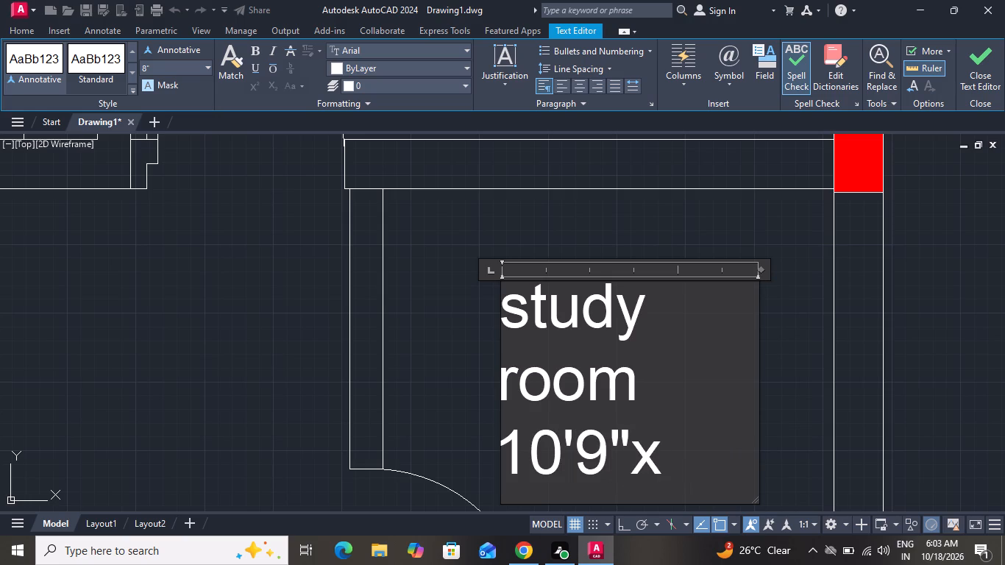
key(7)
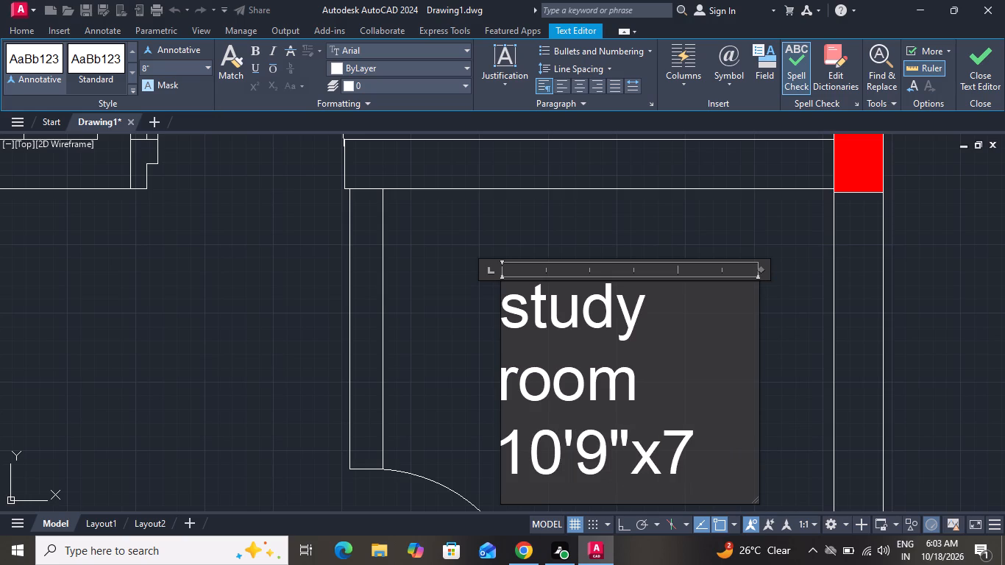
key(apostrophe)
key(3)
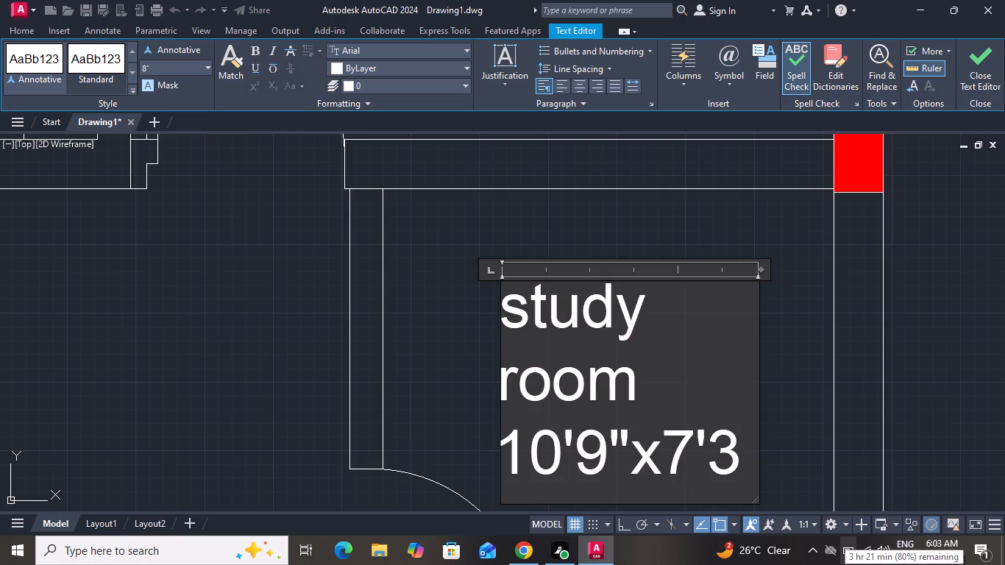
key(shift+quotedbl)
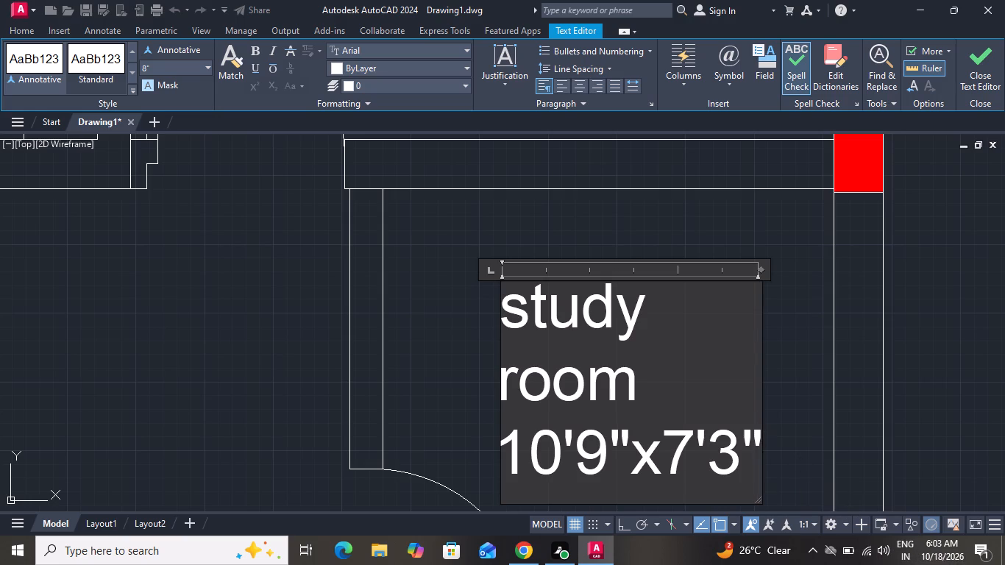
Widen the study room label's text box so the name fits on one line, and finish editing it.
drag(759, 341, 806, 300)
click(695, 238)
Replace the name "bedroom" with "HALL/DINING" in the label beside the dining table.
scroll(656, 184, down, 1)
scroll(656, 184, up, 1)
scroll(655, 184, down, 3)
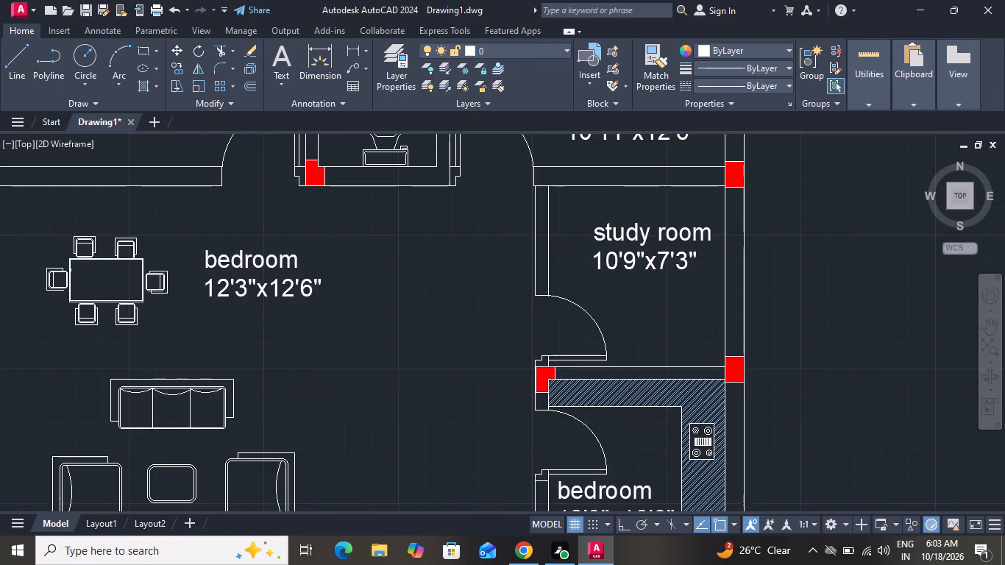
scroll(648, 206, down, 1)
scroll(478, 201, up, 3)
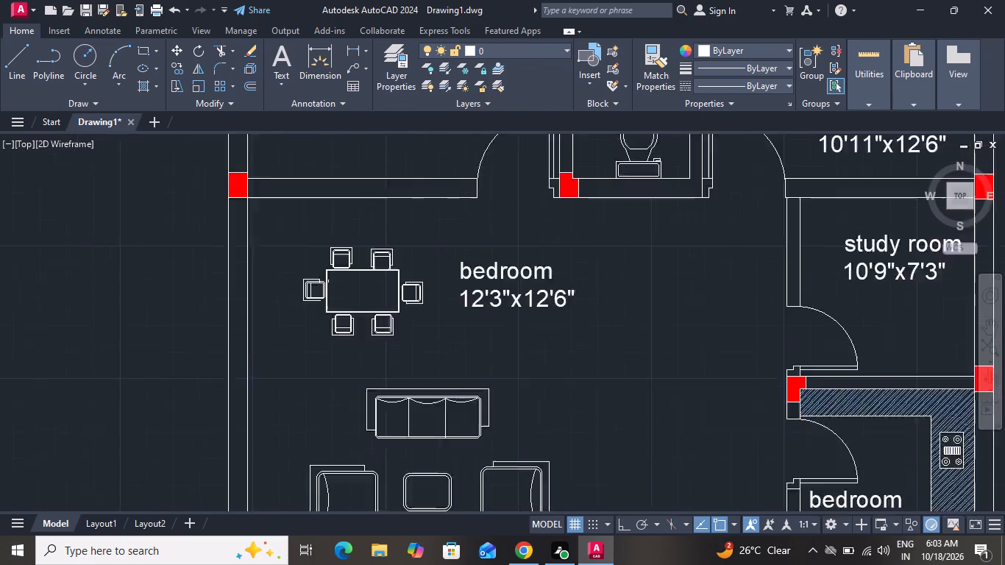
double_click(586, 299)
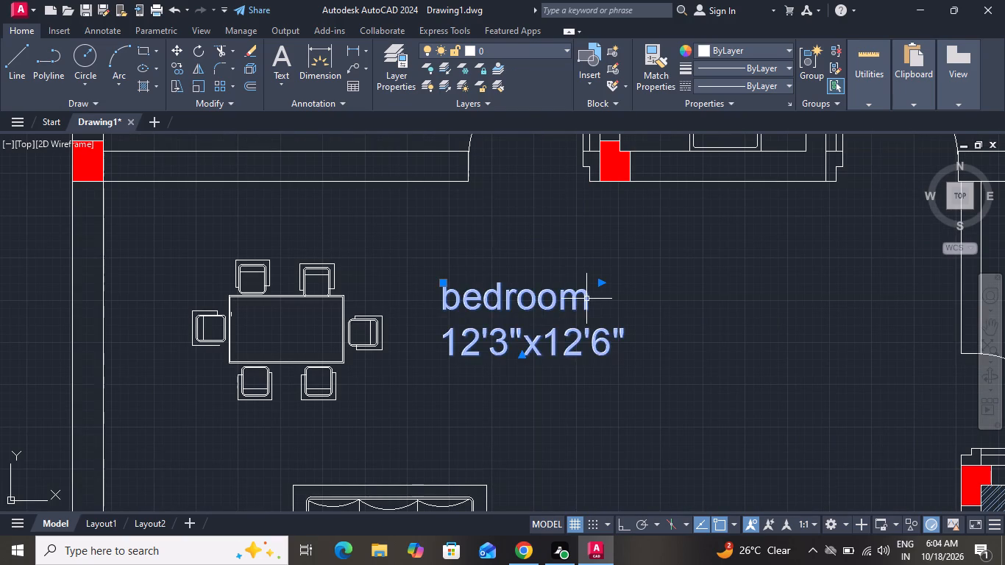
key(BackSpace)
key(BackSpace)
key(BackSpace)
key(BackSpace)
key(BackSpace)
key(BackSpace)
key(BackSpace)
key(BackSpace)
key(BackSpace)
key(BackSpace)
key(BackSpace)
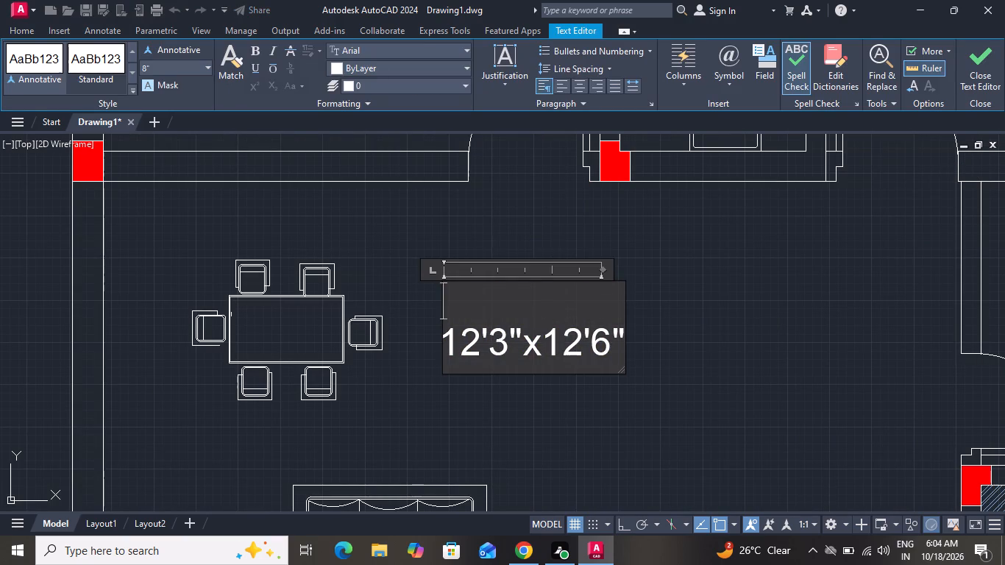
text(HA)
text(LL)
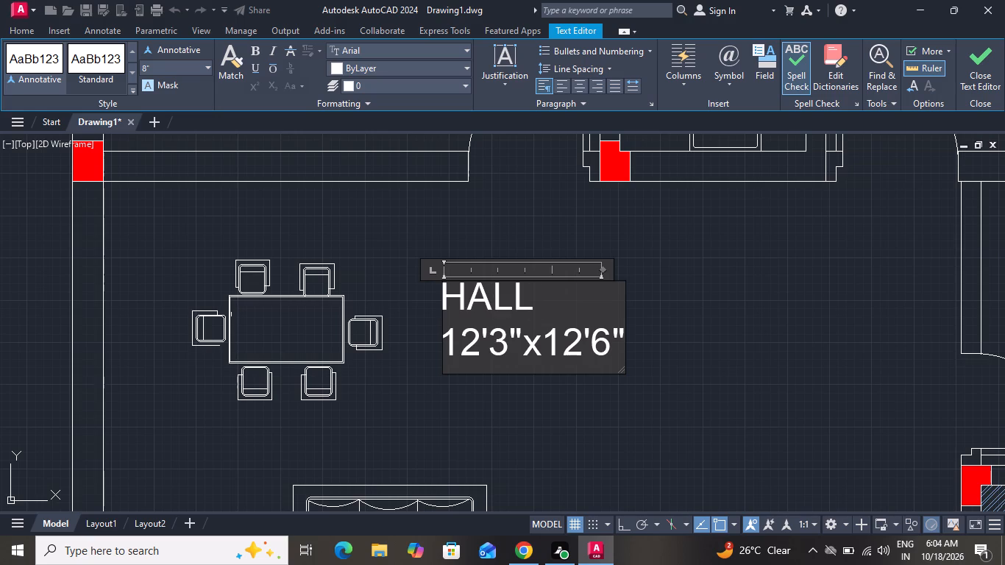
key(slash)
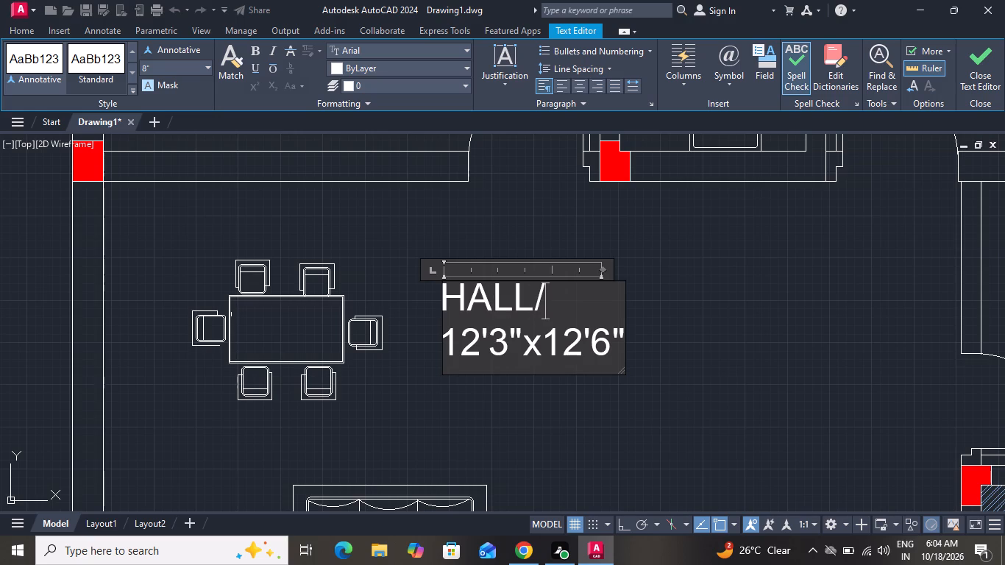
text(DINING)
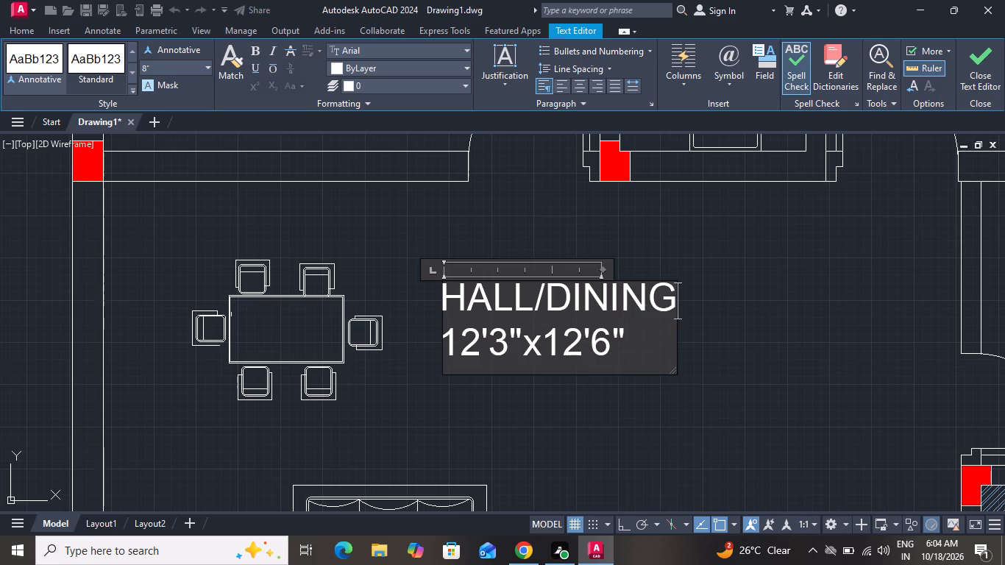
Change the size line of the HALL/DINING label to 20'9"X17'5" and finish editing the label.
click(639, 353)
click(641, 341)
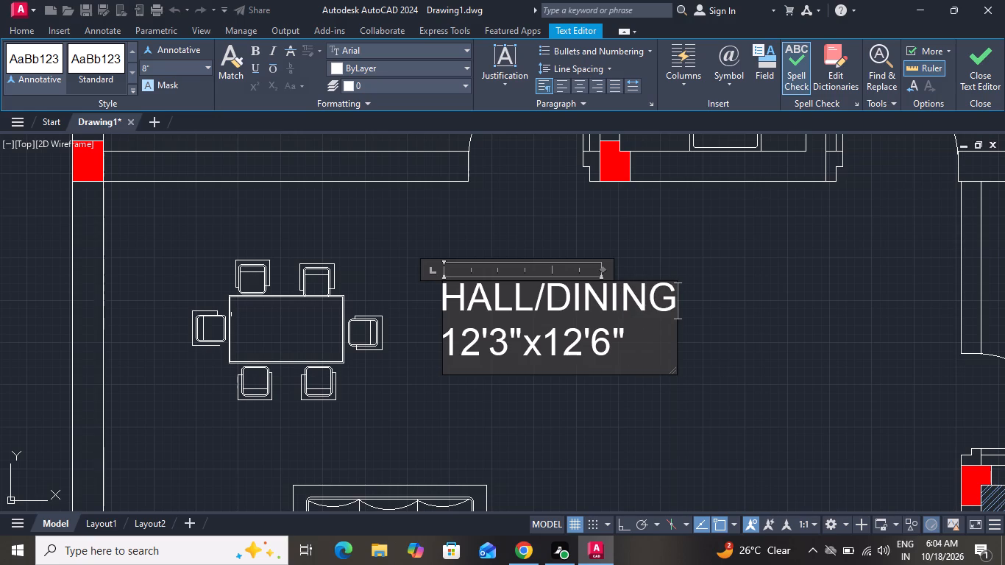
triple_click(641, 341)
scroll(647, 330, down, 3)
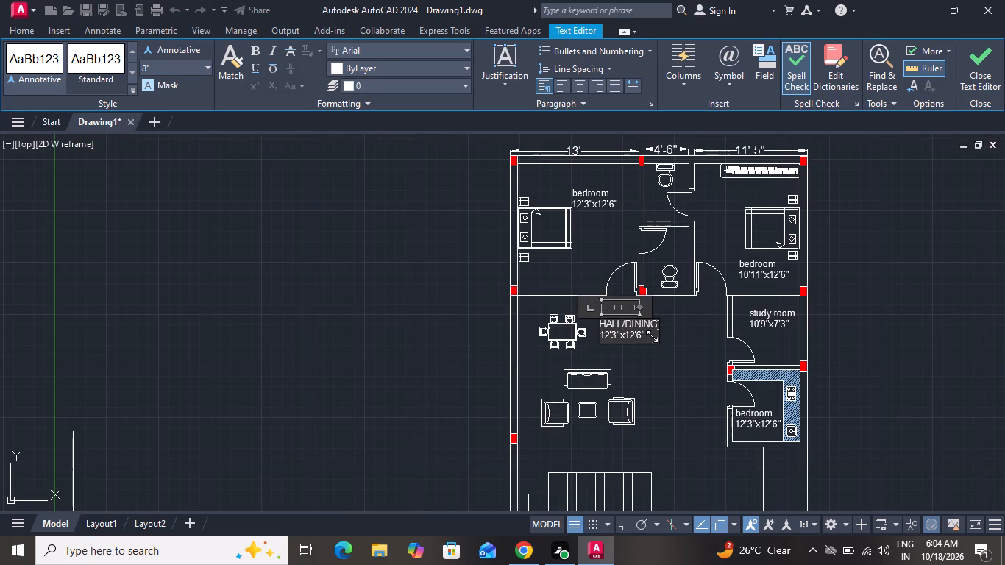
click(652, 336)
scroll(652, 336, up, 4)
click(609, 338)
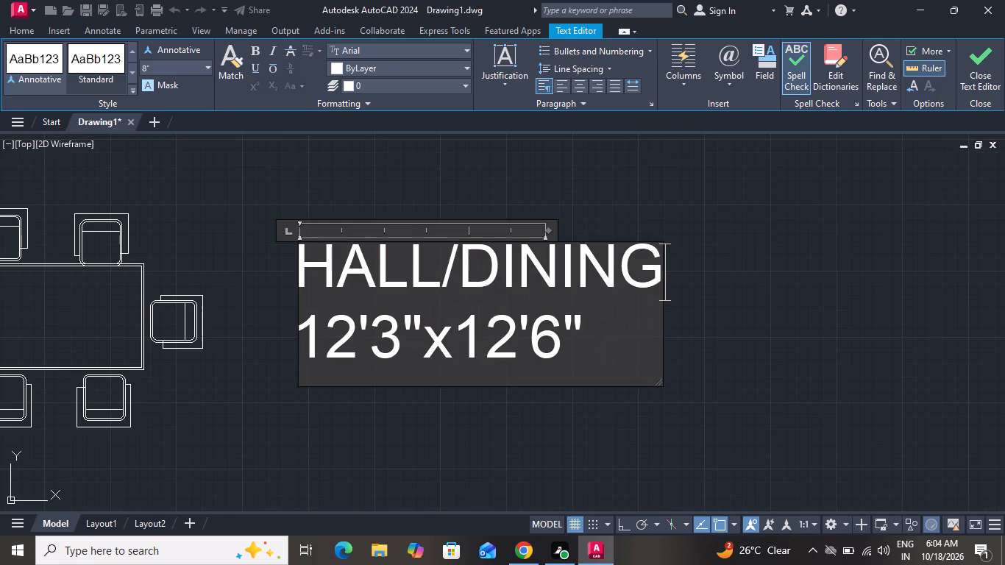
click(577, 332)
key(BackSpace)
key(BackSpace)
key(BackSpace)
key(BackSpace)
key(BackSpace)
key(BackSpace)
key(BackSpace)
key(BackSpace)
key(BackSpace)
key(BackSpace)
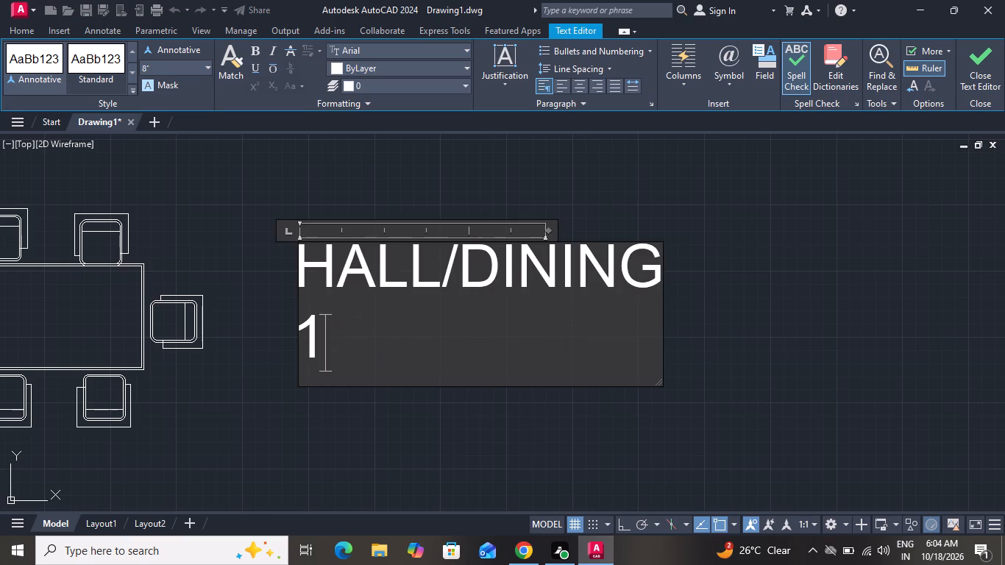
key(BackSpace)
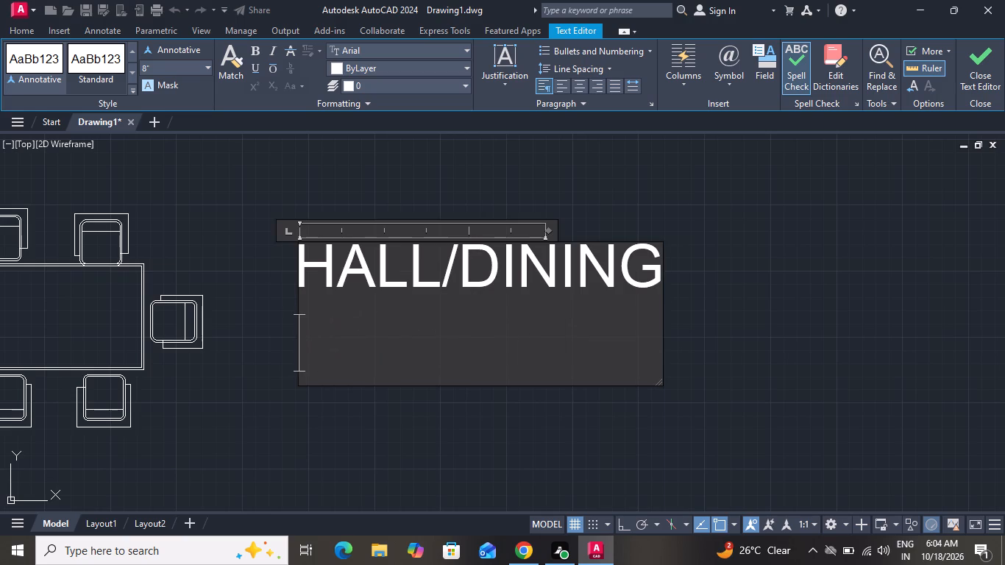
text(20')
key(9)
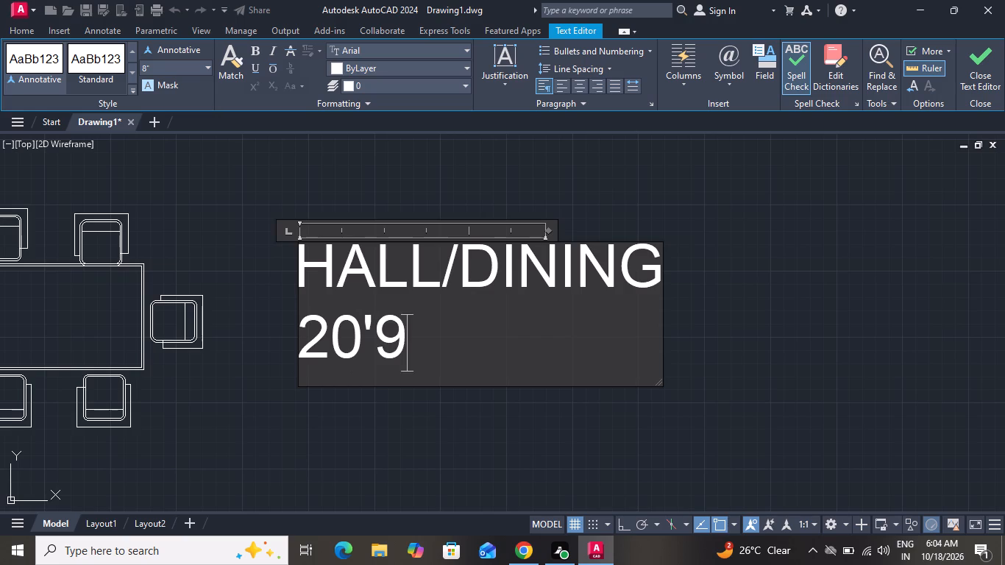
text("X)
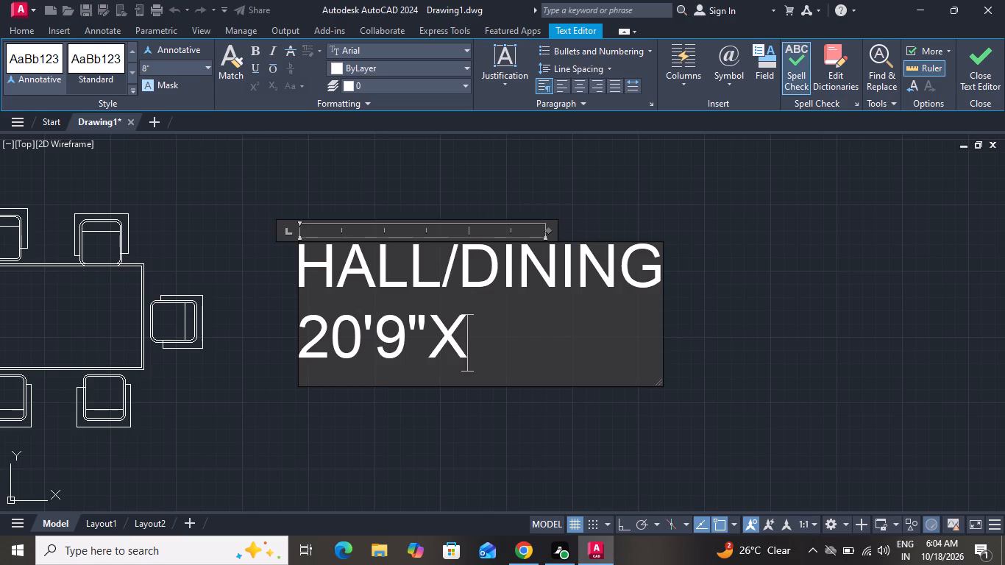
text(17')
key(5)
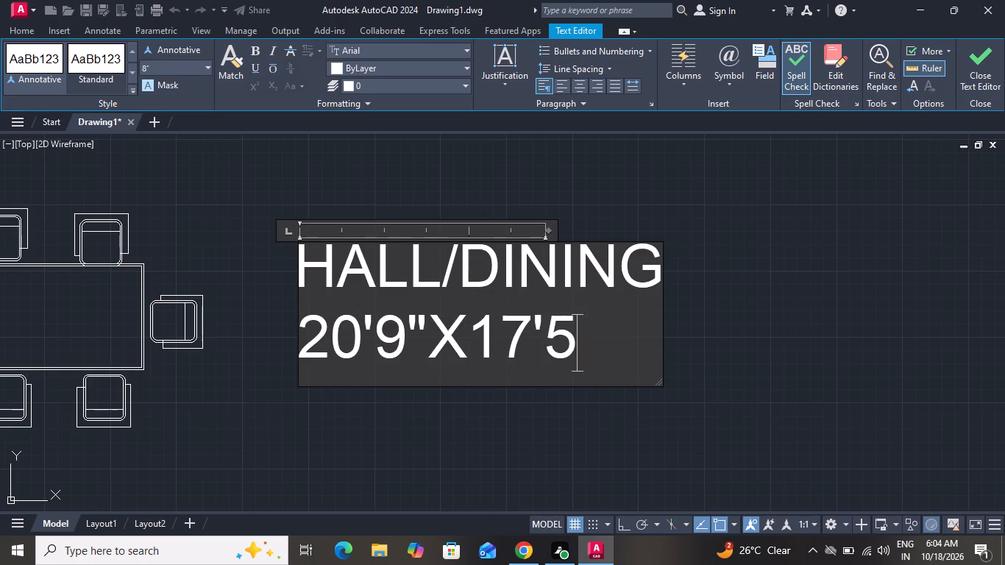
key(shift+quotedbl)
key(Return)
click(706, 366)
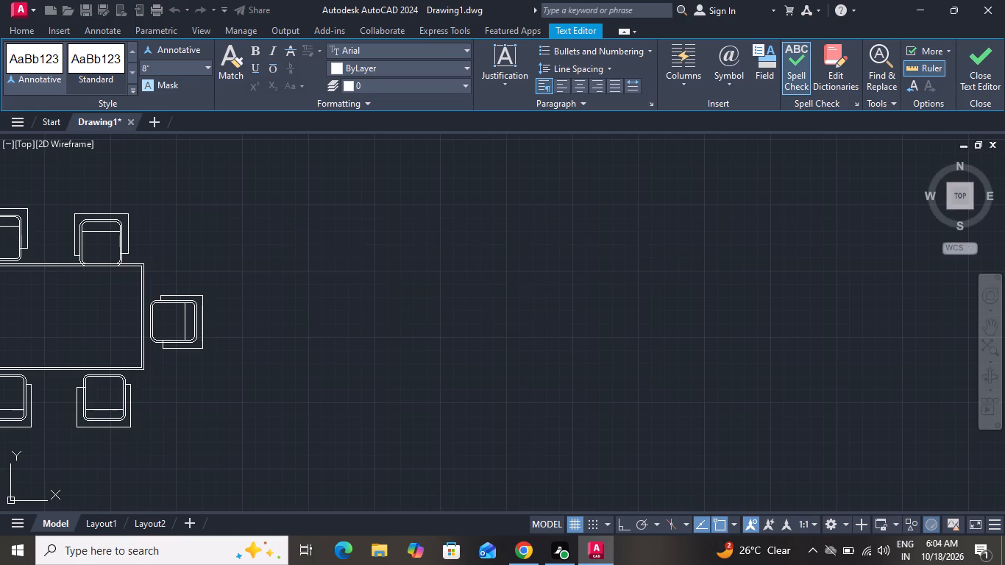
Replace the name "bedroom" with "KITCHEN" in the label beside the hatched counter with the stove and sink.
scroll(706, 366, down, 6)
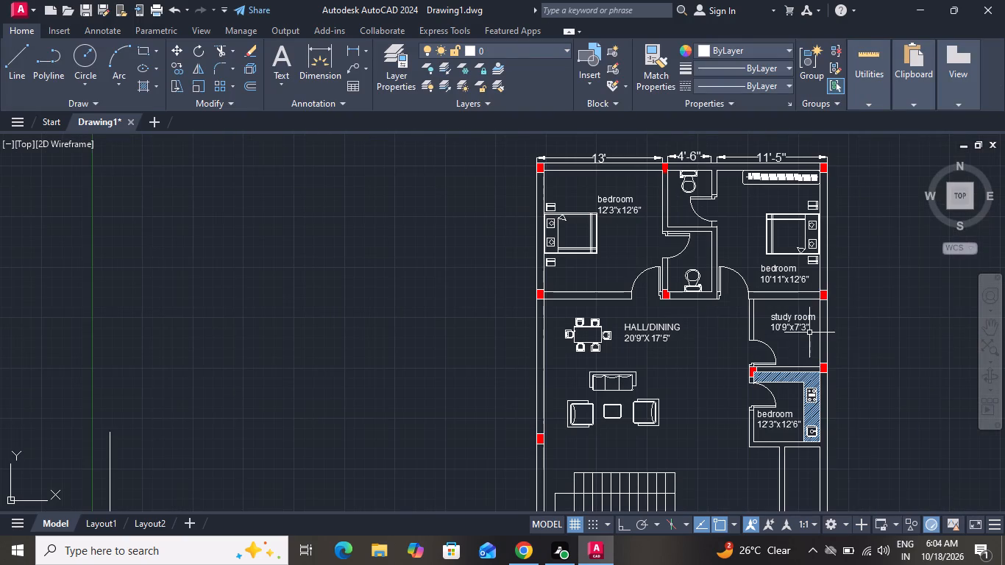
scroll(803, 267, down, 2)
scroll(800, 328, up, 5)
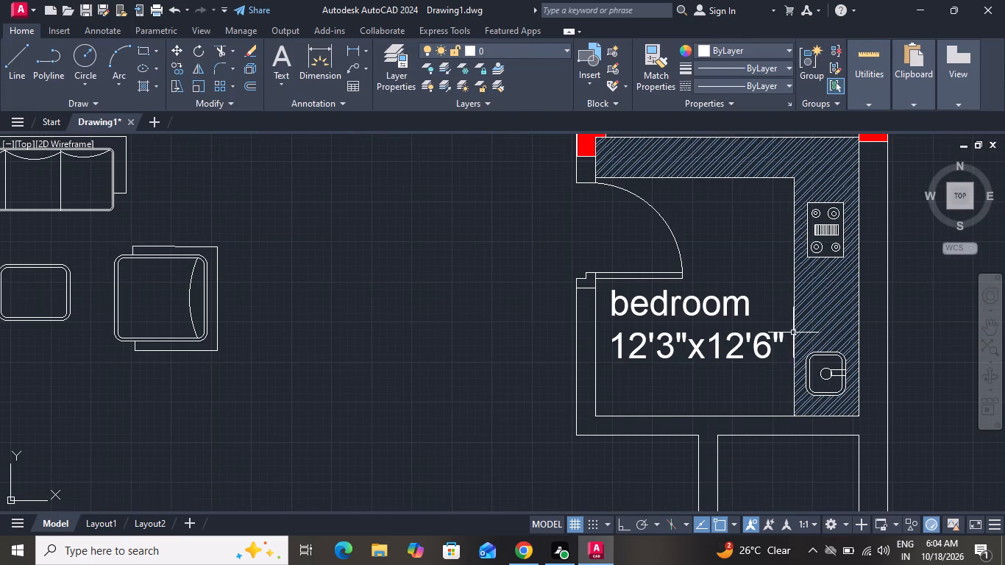
double_click(749, 308)
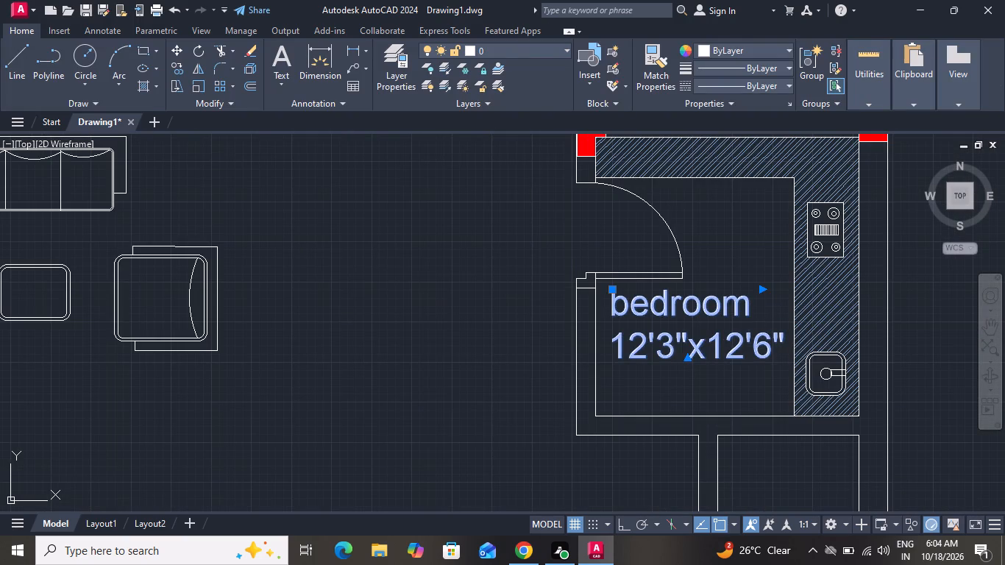
key(BackSpace)
key(BackSpace)
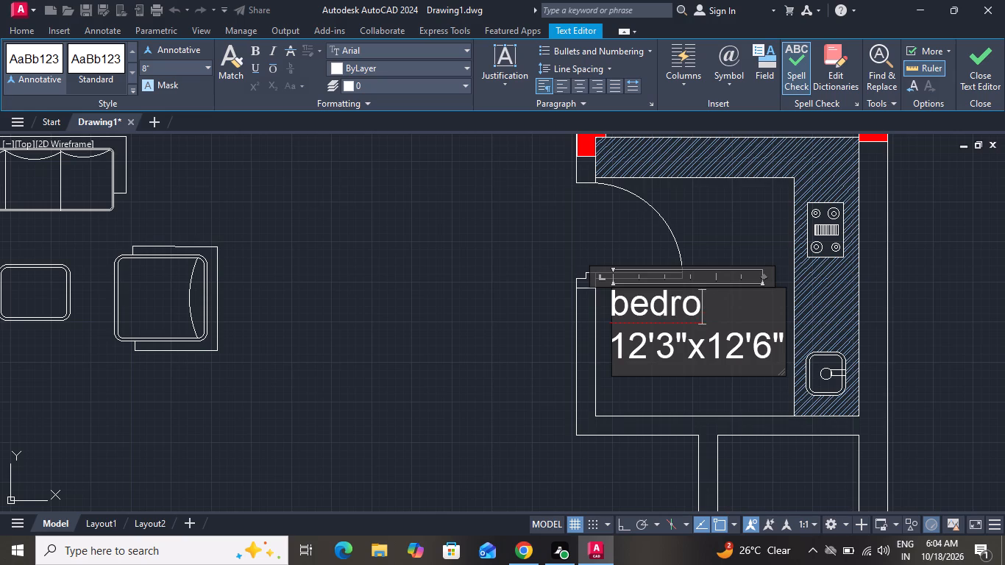
key(BackSpace)
key(BackSpace)
key(BackSpace)
key(BackSpace)
key(BackSpace)
key(BackSpace)
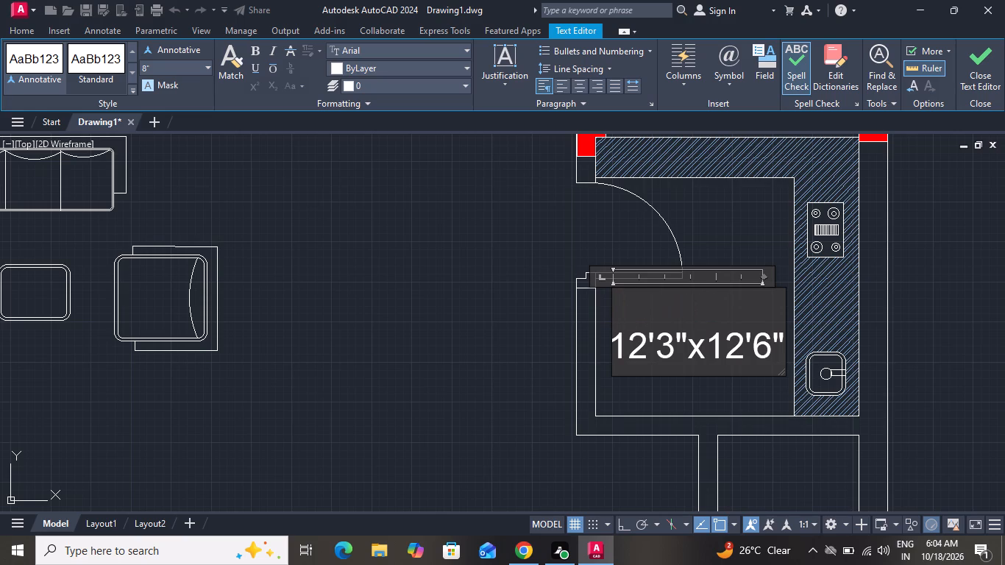
text(KITCHE)
key(n)
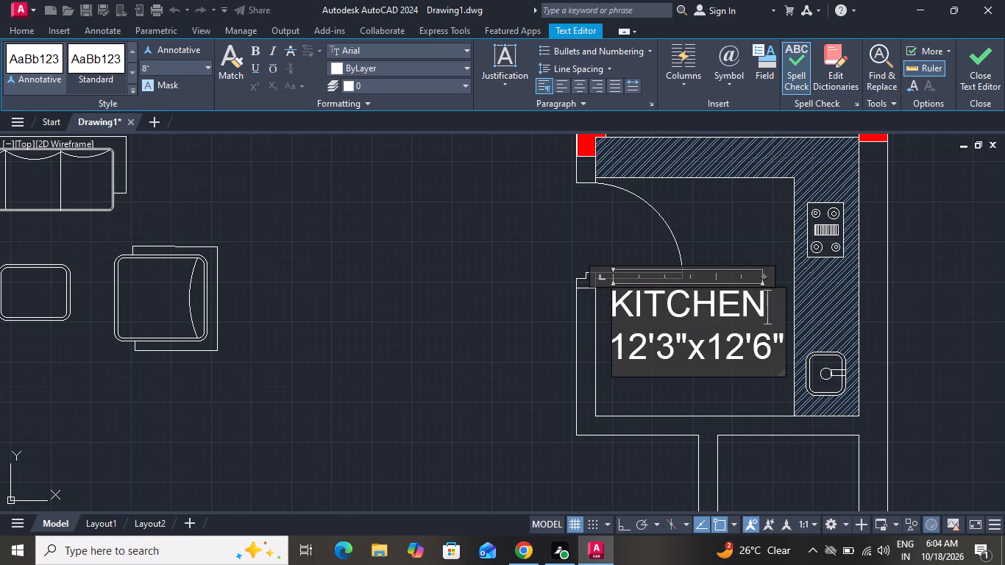
Change the size line of the KITCHEN label to 9'7"X7'3" and finish editing the label.
click(778, 344)
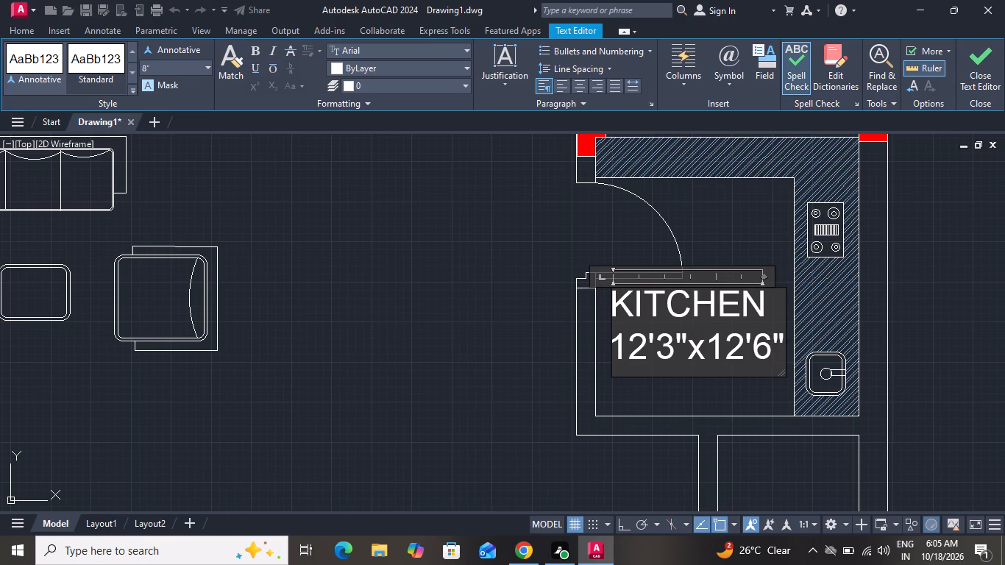
click(778, 344)
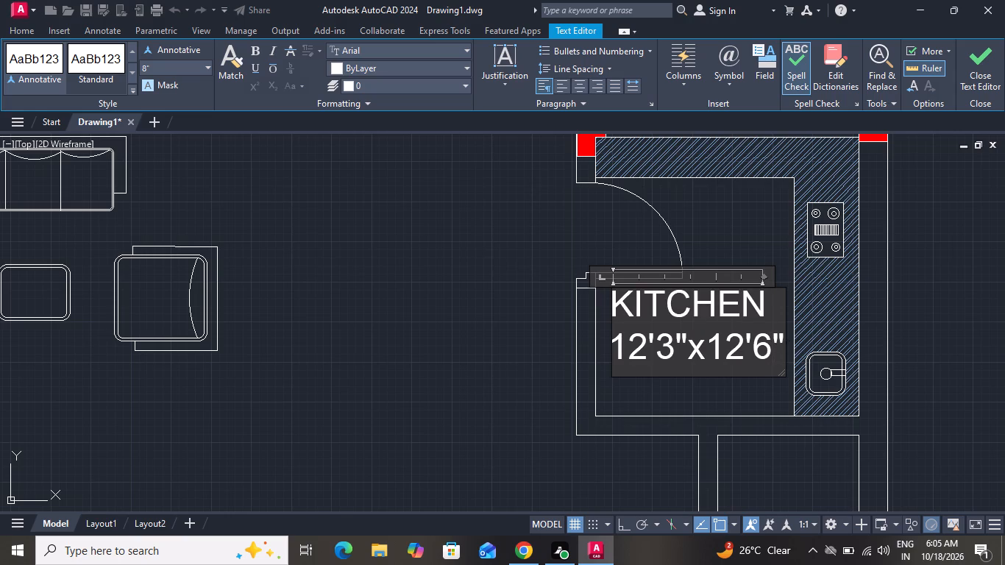
click(778, 335)
double_click(778, 335)
key(BackSpace)
key(BackSpace)
key(BackSpace)
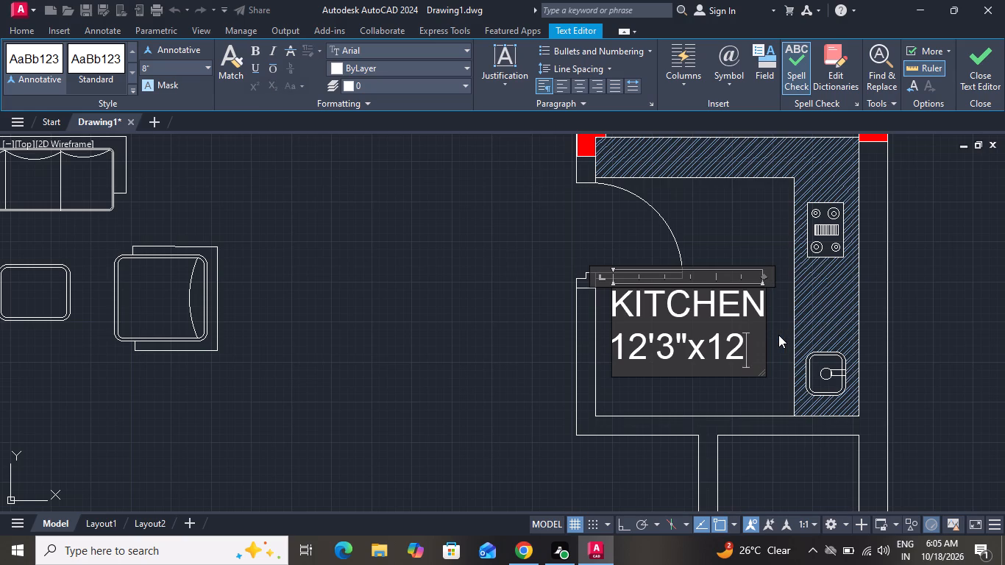
key(BackSpace)
key(BackSpace)
key(BackSpace)
key(BackSpace)
key(BackSpace)
key(BackSpace)
key(BackSpace)
key(BackSpace)
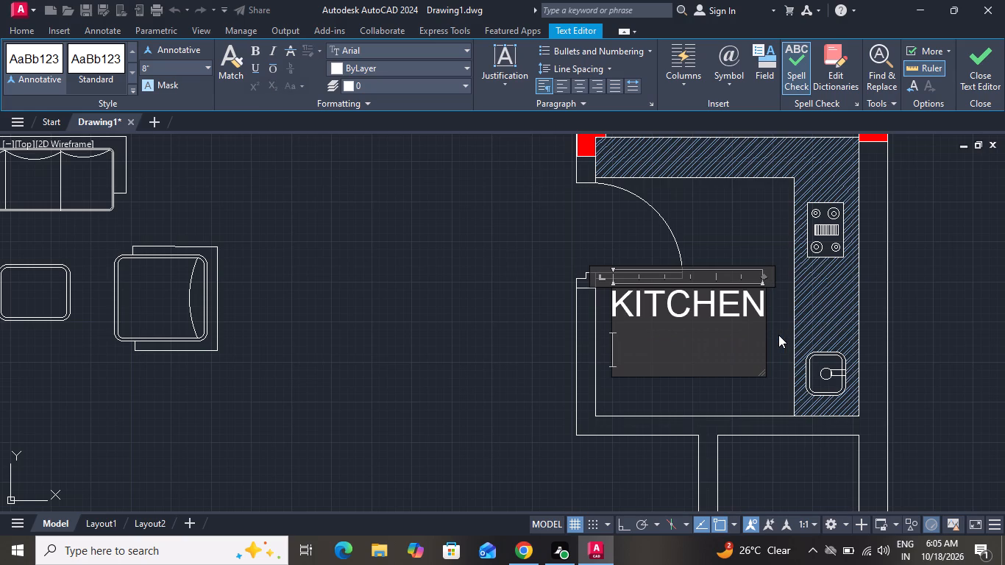
text(9'7)
text("X)
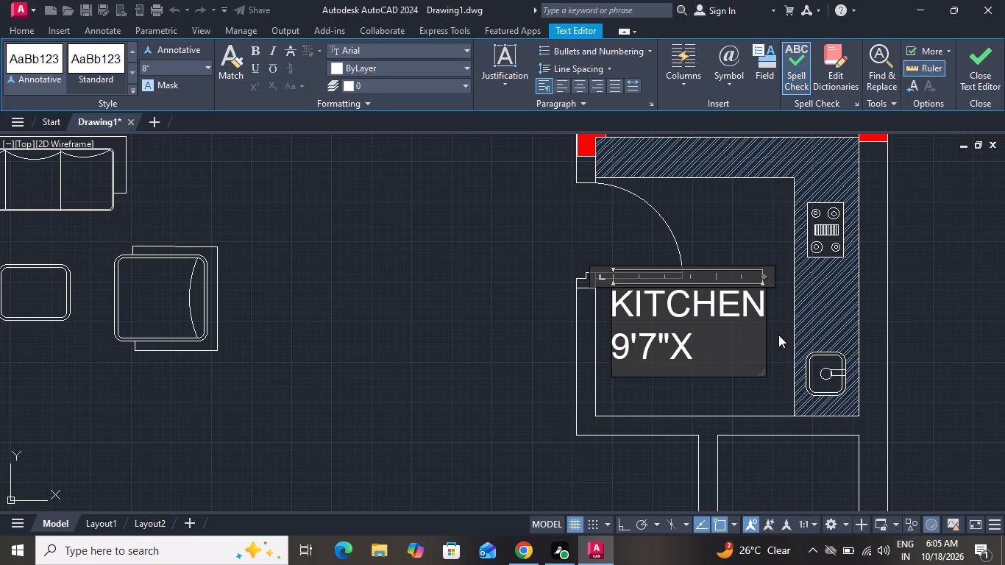
text(7')
key(3)
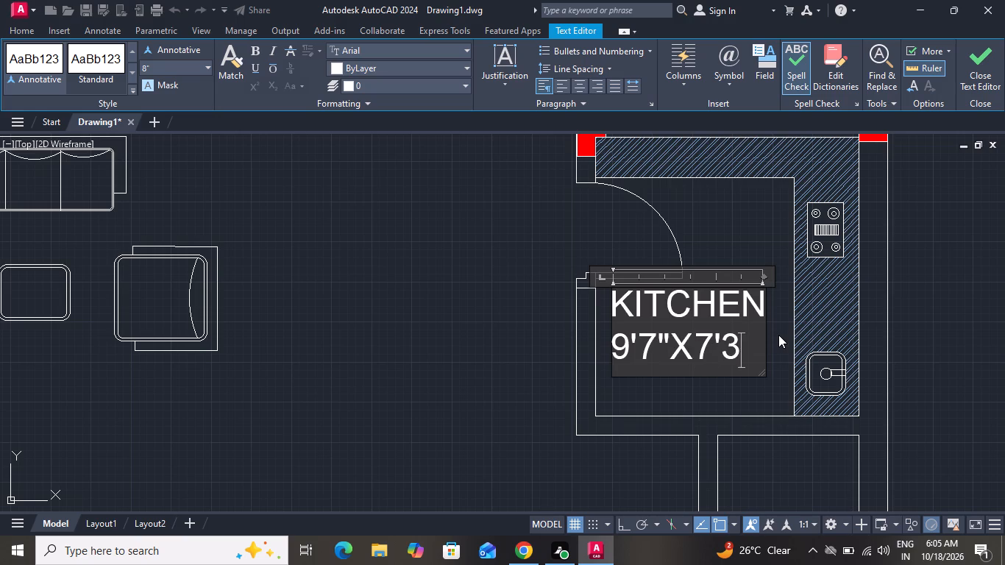
key(shift+quotedbl)
drag(255, 212, 263, 212)
Replace the name "bedroom" with "GARAGE" in the label beside the parked car.
scroll(356, 268, down, 3)
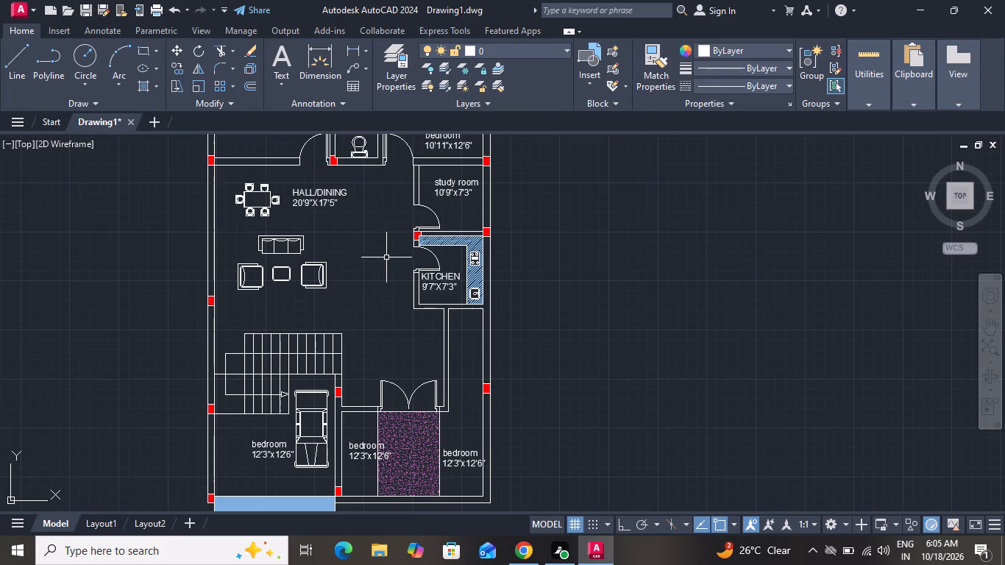
scroll(280, 461, up, 4)
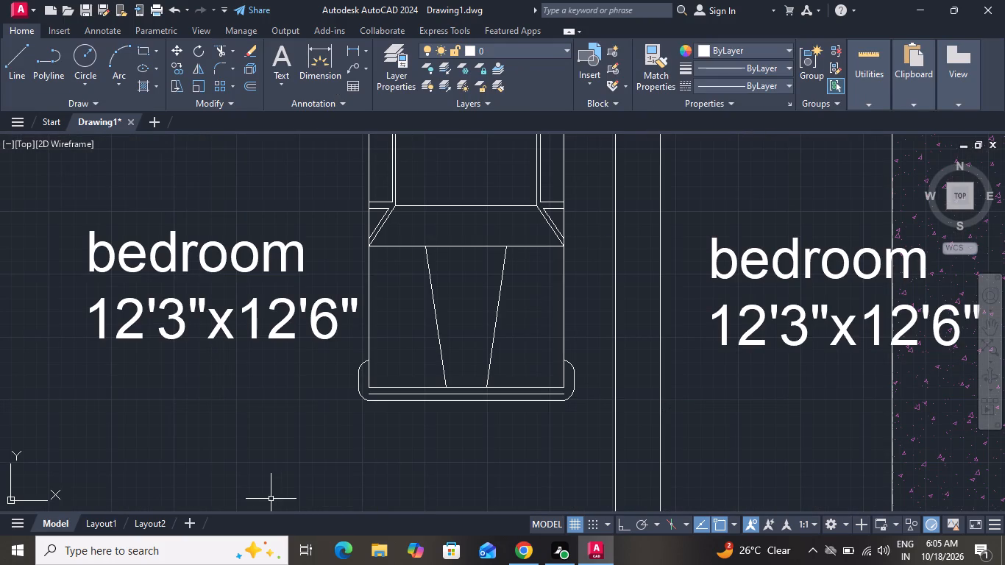
double_click(302, 246)
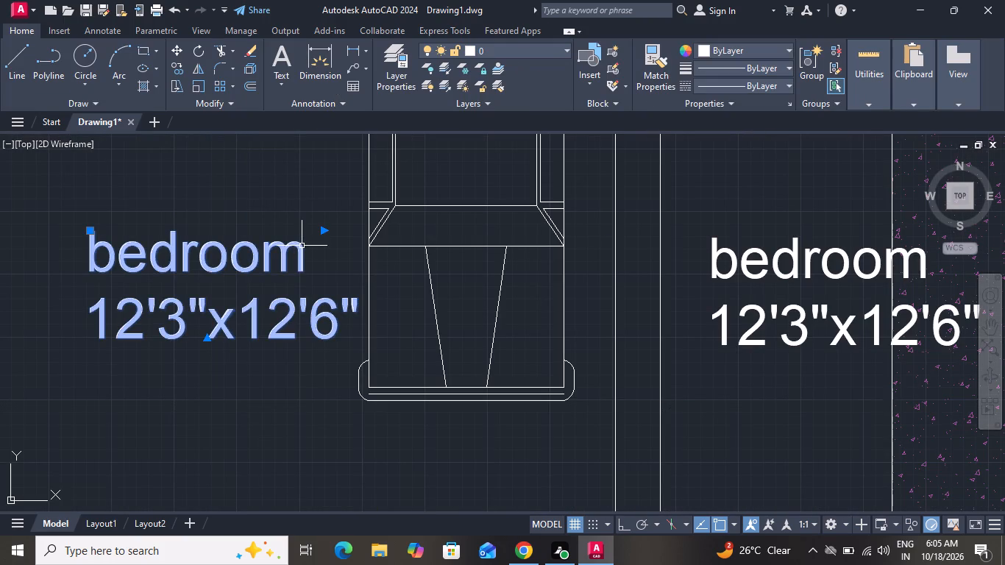
key(BackSpace)
key(BackSpace)
key(BackSpace)
key(BackSpace)
key(BackSpace)
key(BackSpace)
key(BackSpace)
key(BackSpace)
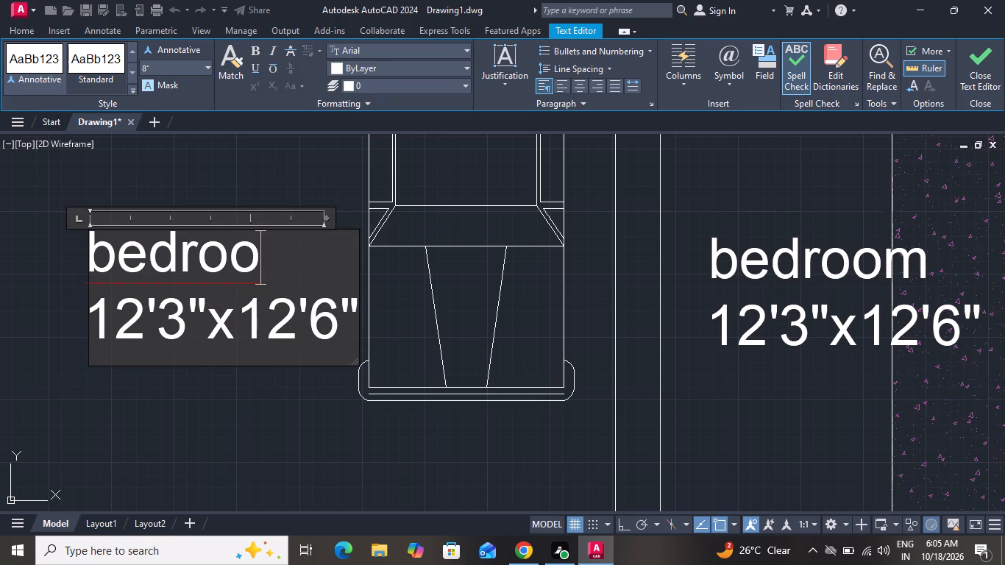
text(GA)
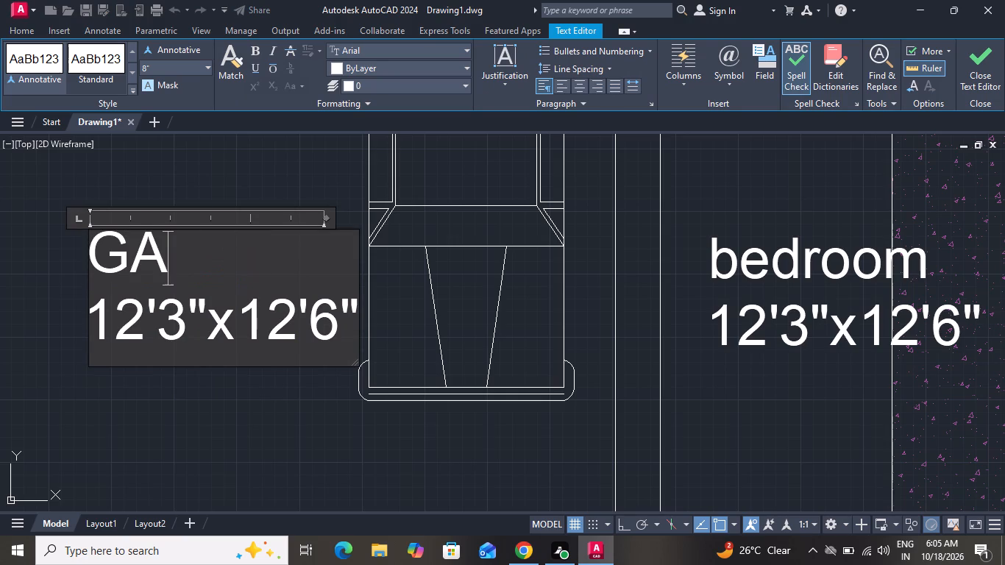
key(r)
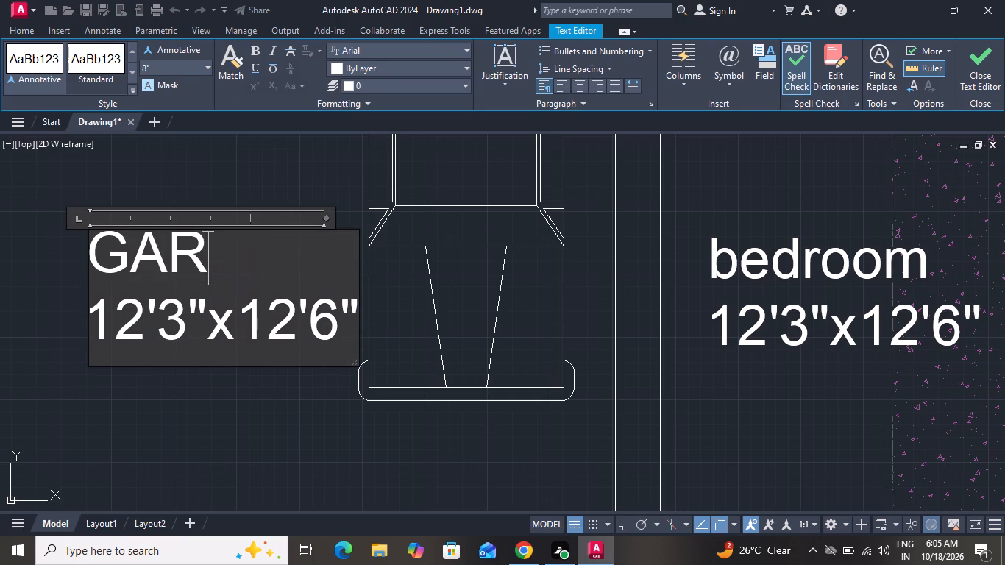
key(a)
key(g)
key(e)
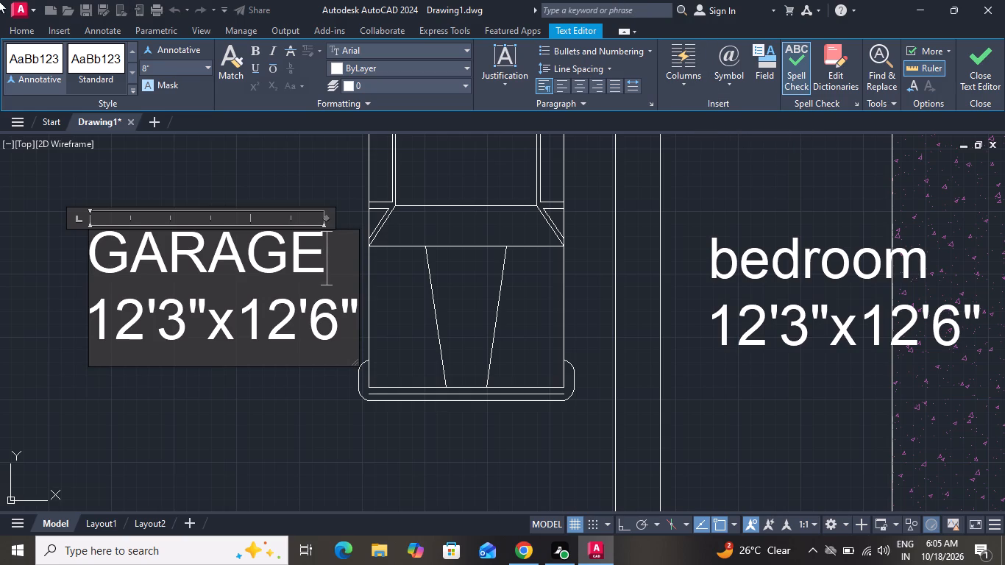
Change the size line of the GARAGE label to 15'3"X12'6" and finish editing the label.
click(344, 310)
double_click(346, 310)
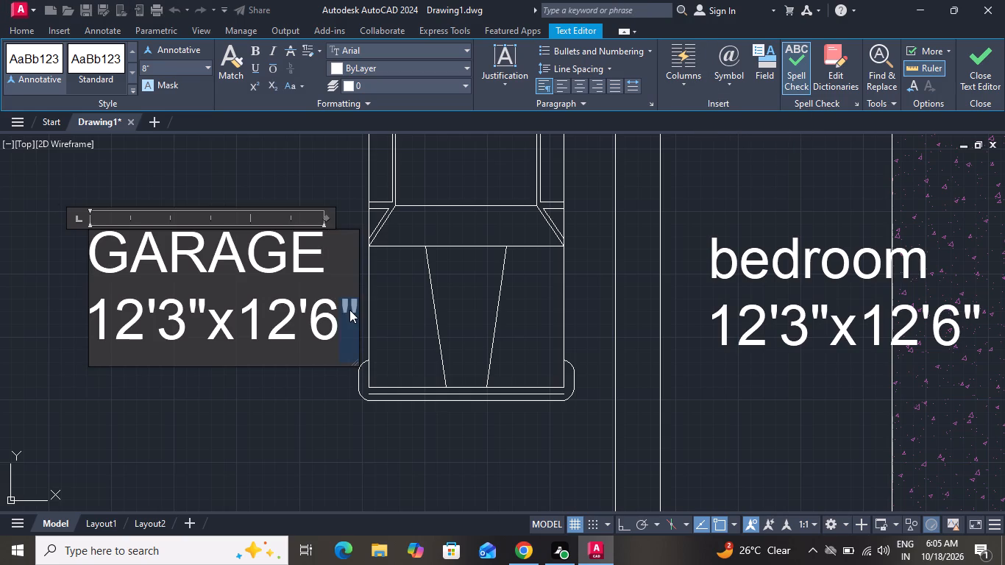
key(BackSpace)
key(BackSpace)
key(BackSpace)
key(BackSpace)
key(BackSpace)
key(BackSpace)
key(BackSpace)
key(BackSpace)
key(BackSpace)
key(BackSpace)
key(BackSpace)
key(BackSpace)
key(BackSpace)
key(BackSpace)
key(BackSpace)
key(BackSpace)
key(BackSpace)
key(BackSpace)
key(BackSpace)
key(BackSpace)
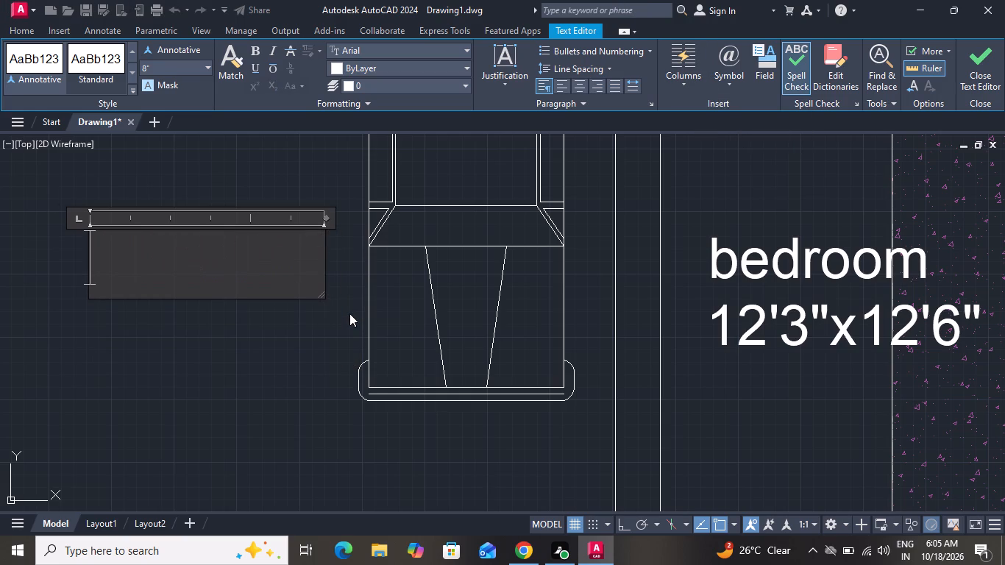
key(g)
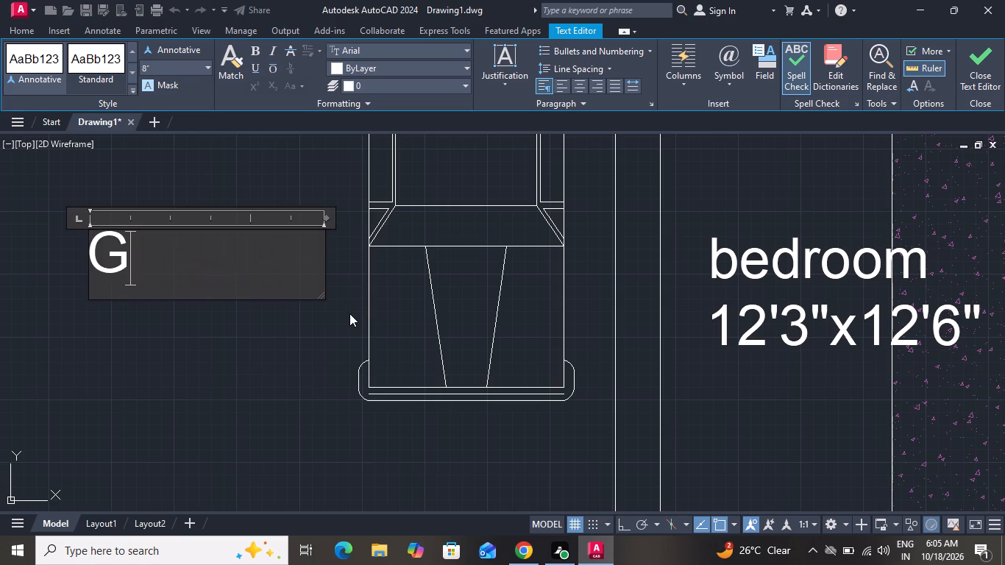
text(AR)
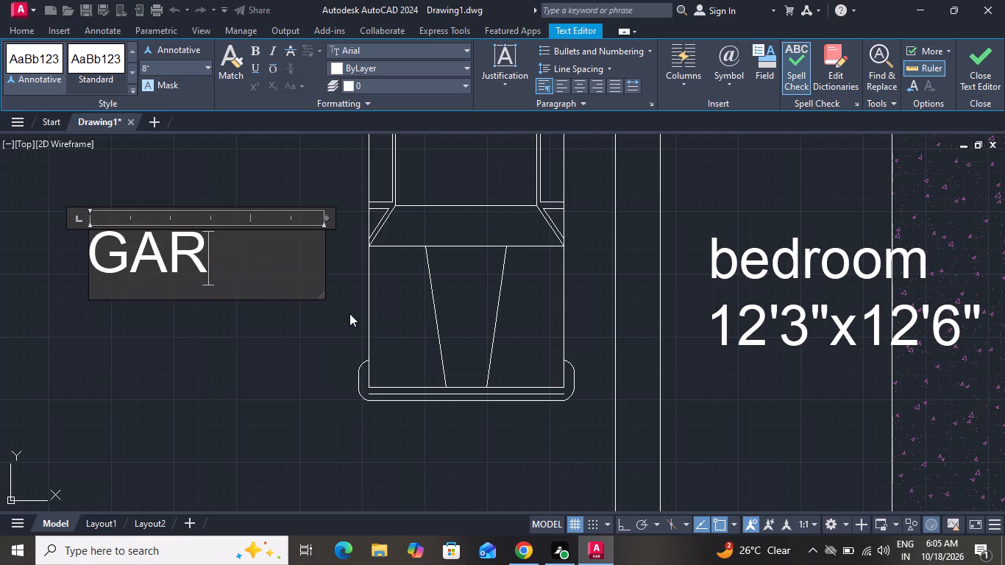
text(AF)
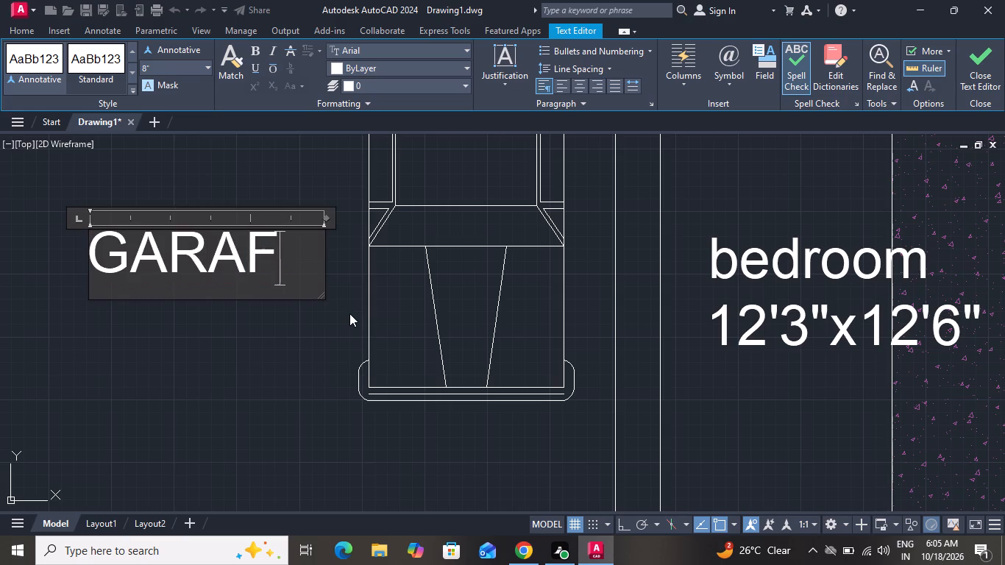
key(BackSpace)
text(GE)
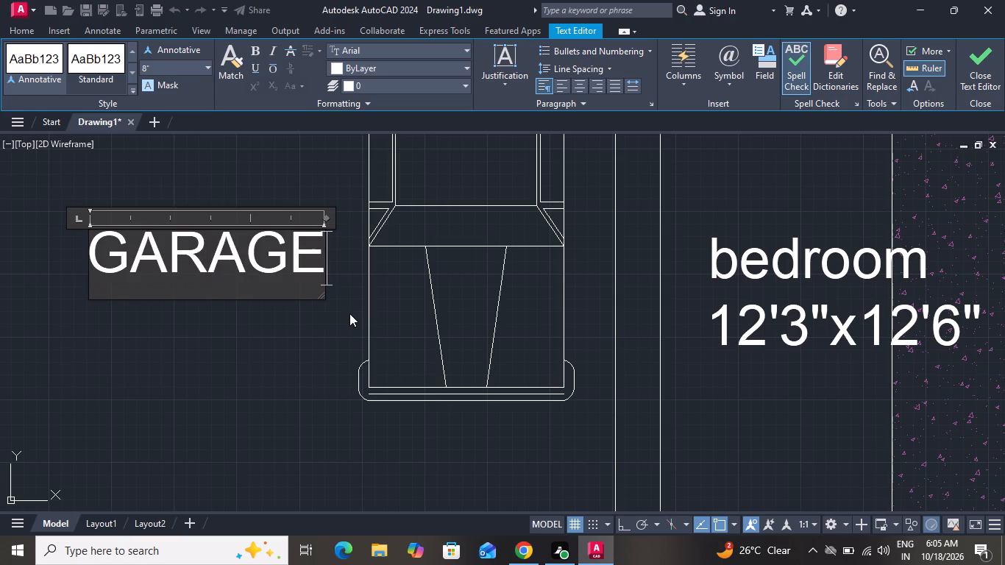
key(Return)
text(15)
key(apostrophe)
key(3)
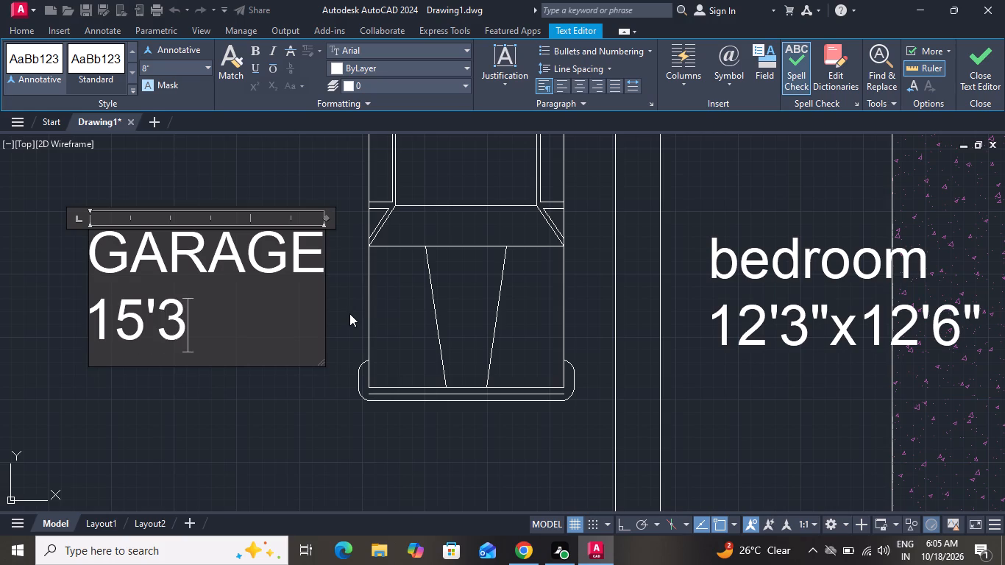
key(shift+quotedbl)
key(x)
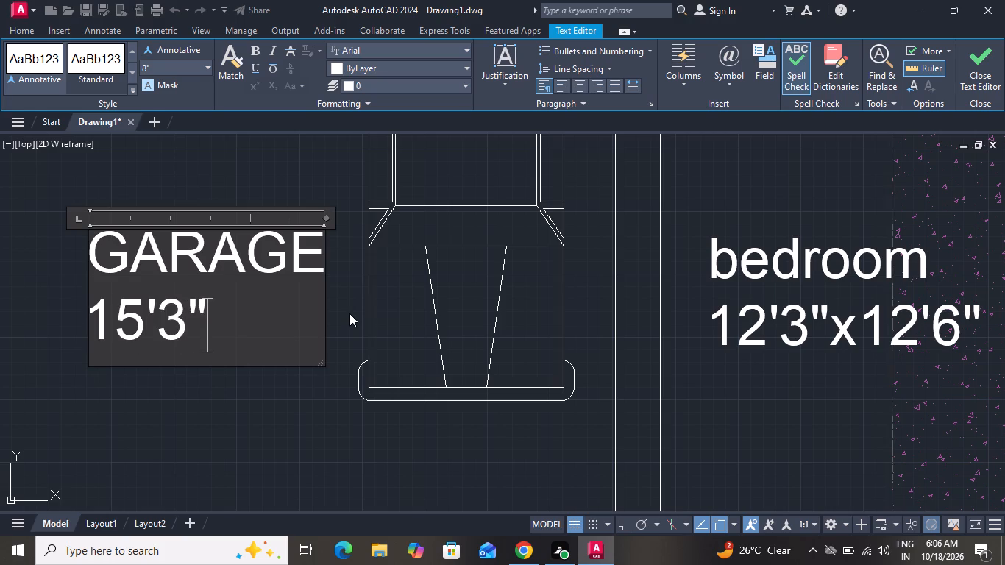
text(12'6)
key(shift+quotedbl)
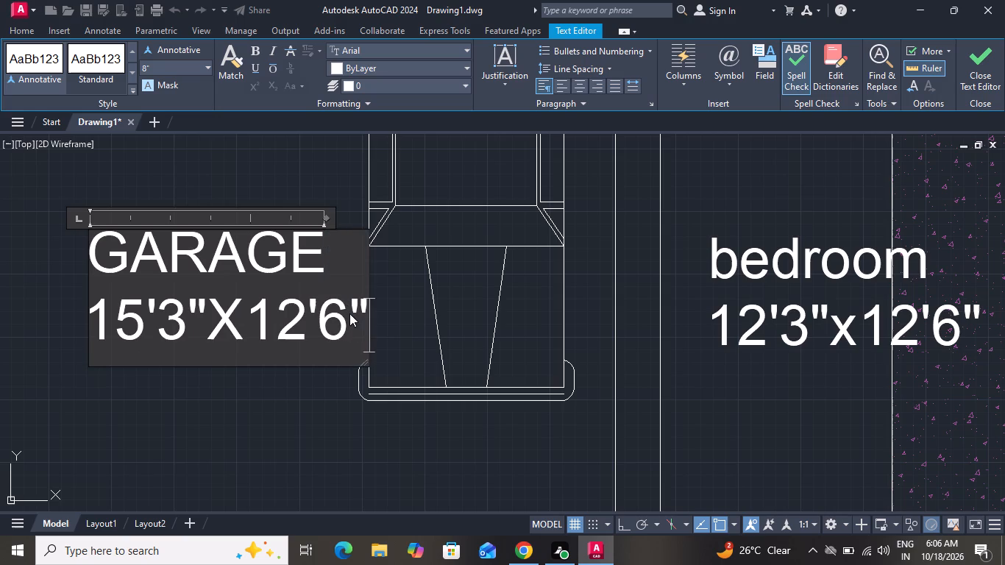
click(256, 411)
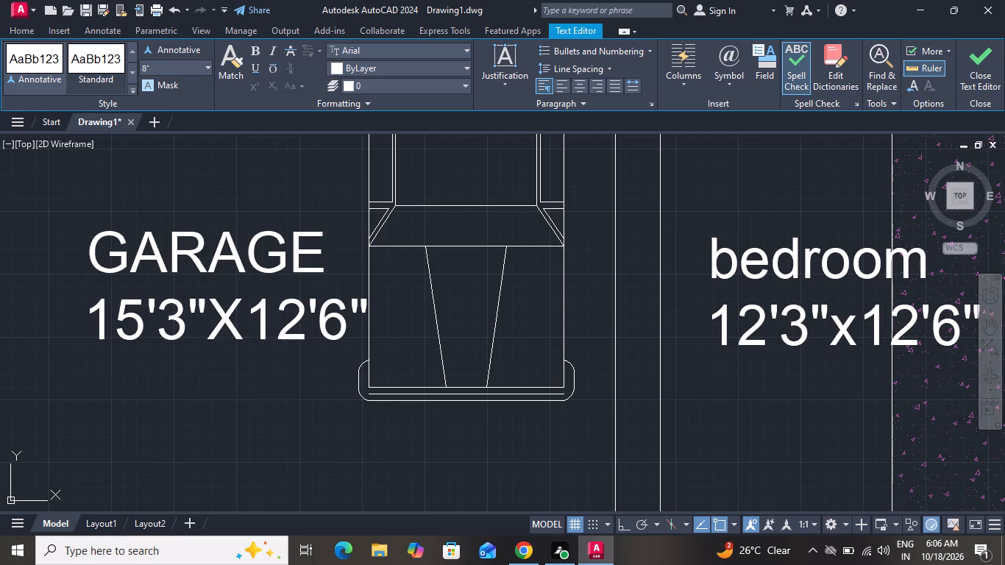
Replace the name "bedroom" with 9" MAIN WALL in the label between the garage wall and the speckled hatch.
scroll(256, 411, down, 2)
scroll(536, 380, down, 1)
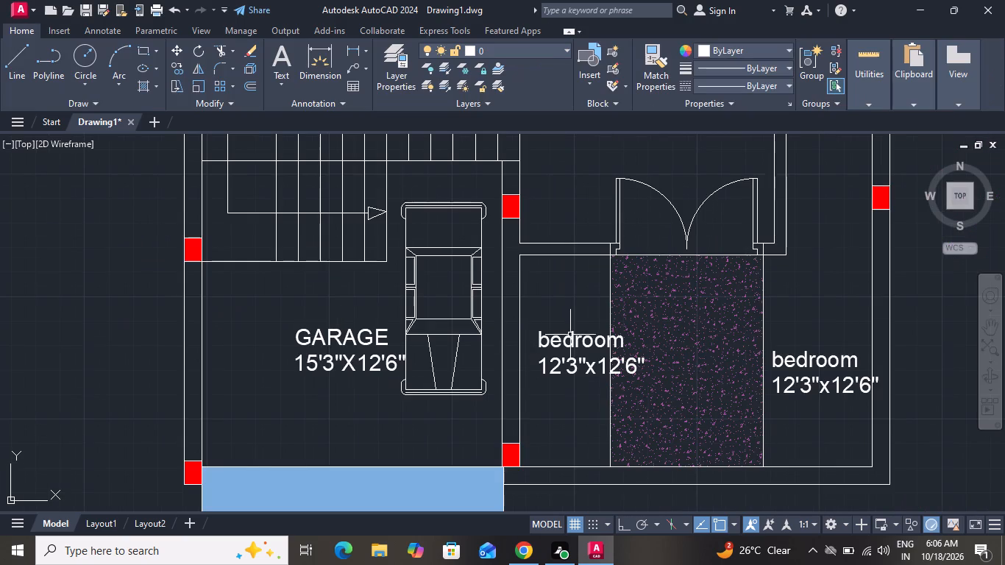
scroll(571, 334, up, 2)
double_click(578, 345)
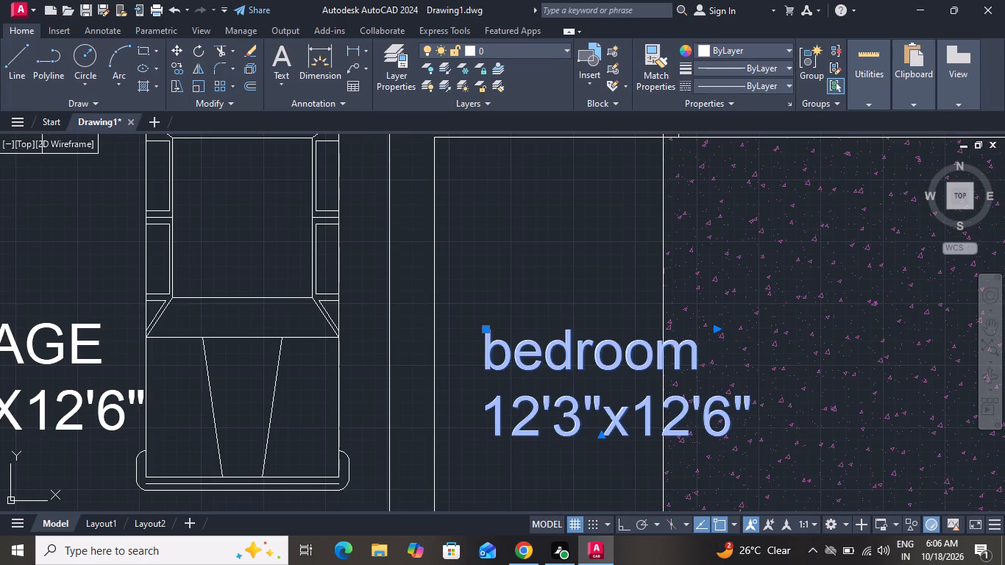
click(728, 350)
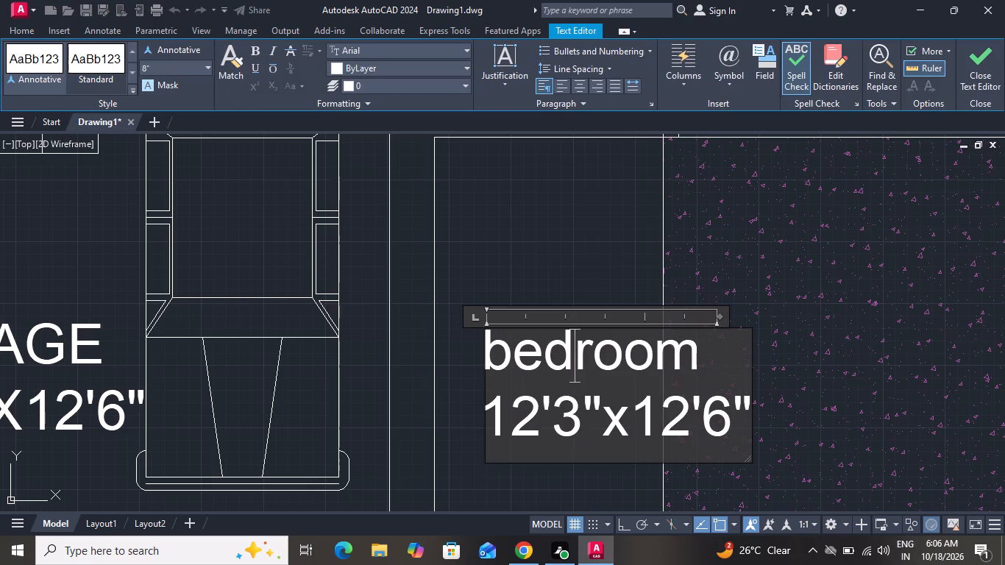
double_click(728, 350)
double_click(715, 360)
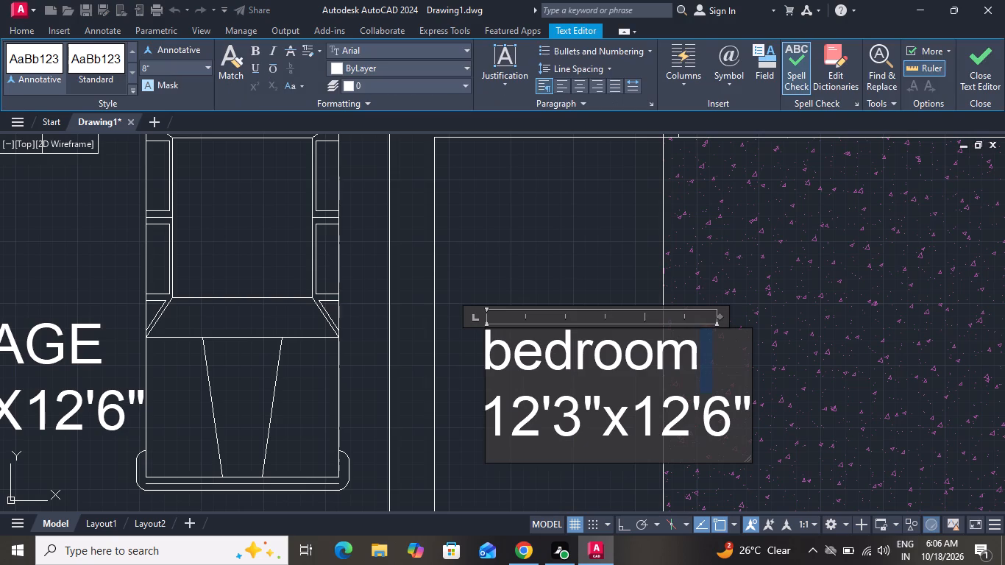
click(715, 360)
key(BackSpace)
key(BackSpace)
key(BackSpace)
key(BackSpace)
key(BackSpace)
key(BackSpace)
key(BackSpace)
key(BackSpace)
key(BackSpace)
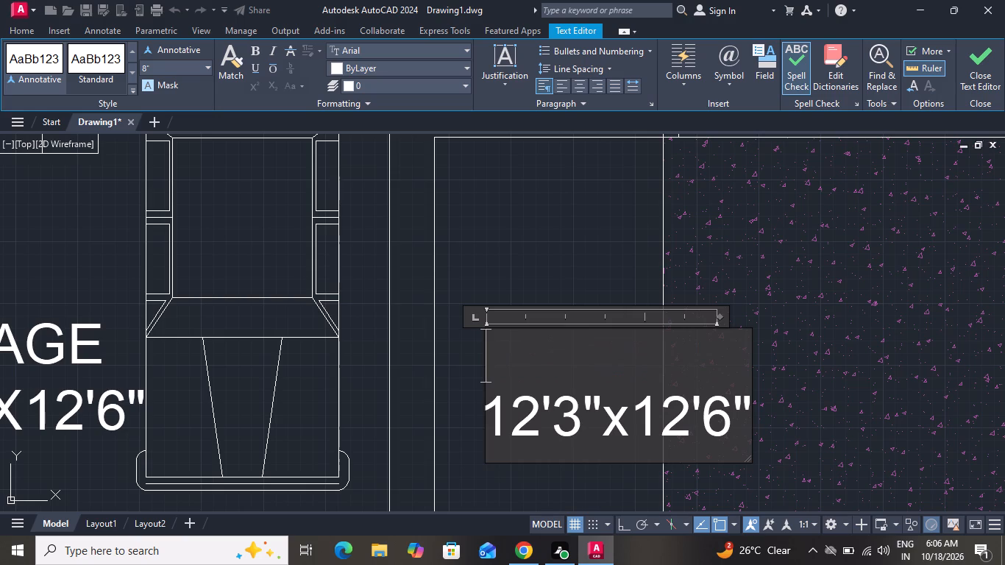
text(9")
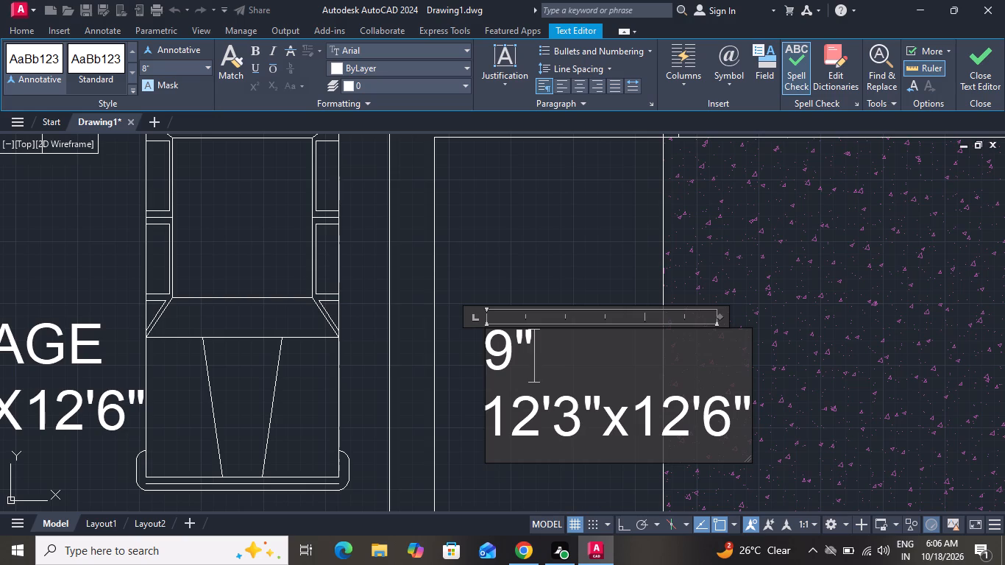
key(space)
text(MAIN)
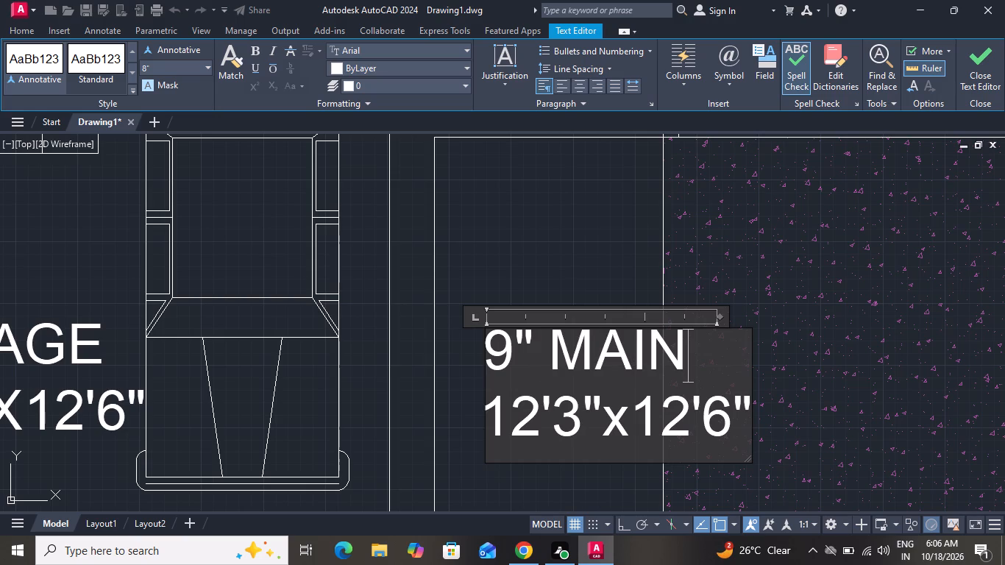
key(space)
text(WA)
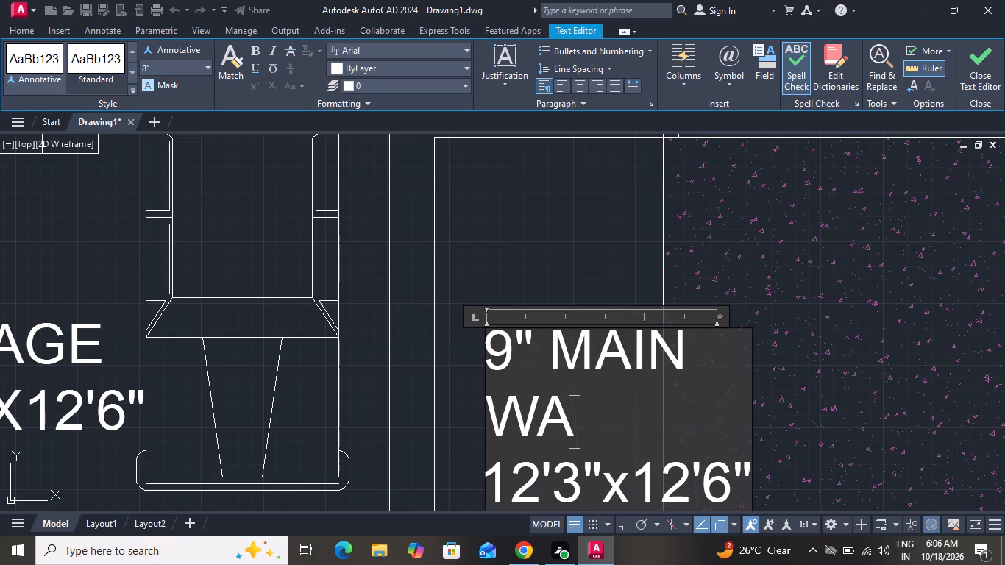
text(LL)
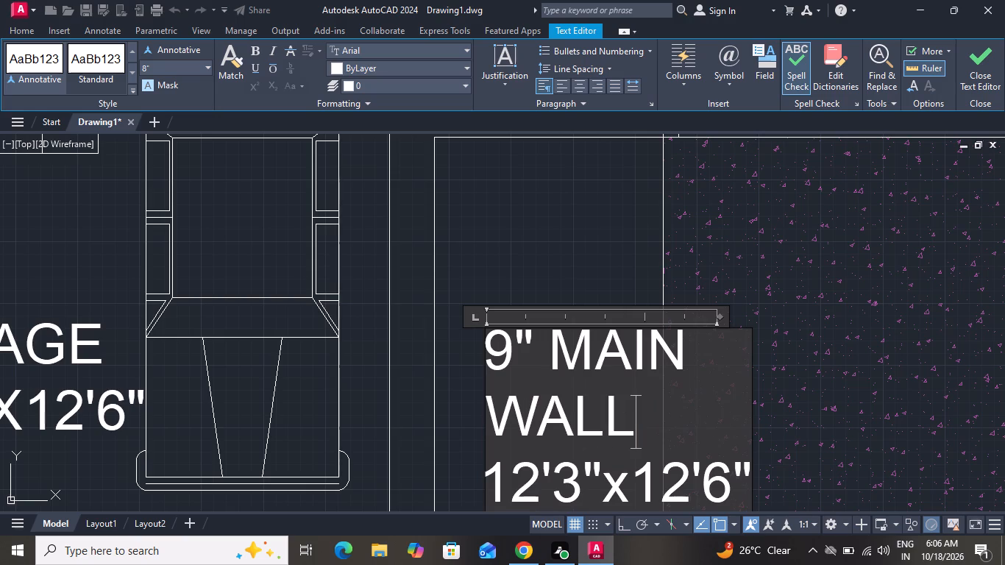
Delete the size line from the 9" MAIN WALL label, leaving only the wall text.
click(747, 462)
key(BackSpace)
key(BackSpace)
key(BackSpace)
key(BackSpace)
key(BackSpace)
key(BackSpace)
key(BackSpace)
key(BackSpace)
key(BackSpace)
key(BackSpace)
key(BackSpace)
key(BackSpace)
key(BackSpace)
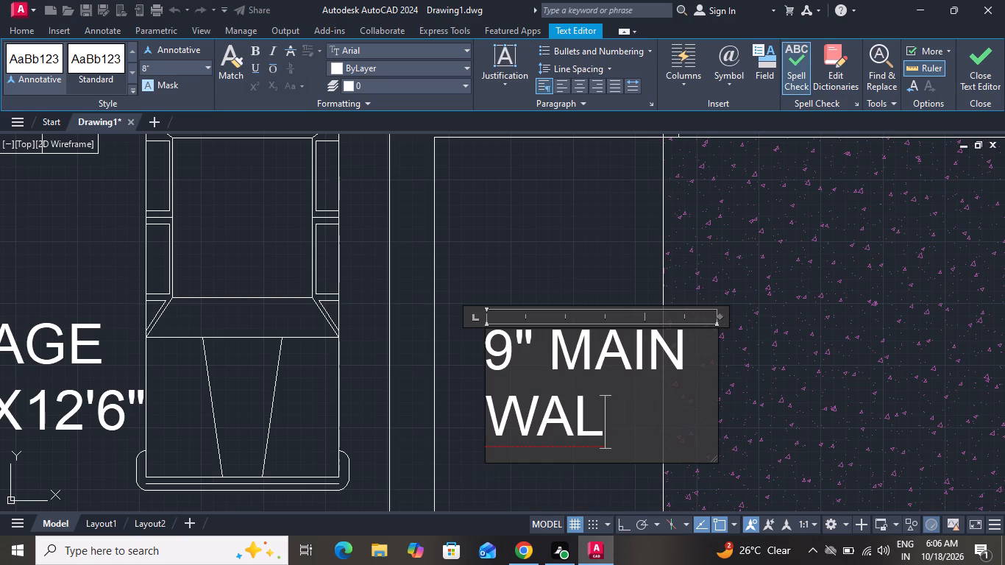
key(l)
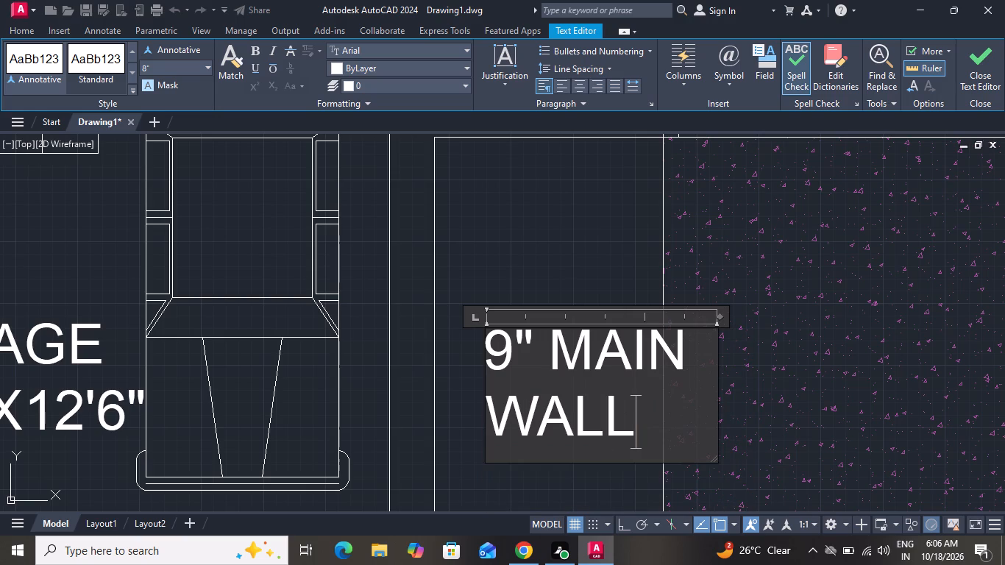
Widen the 9" MAIN WALL text frame to fit the text on one line and finish editing.
drag(715, 363, 753, 341)
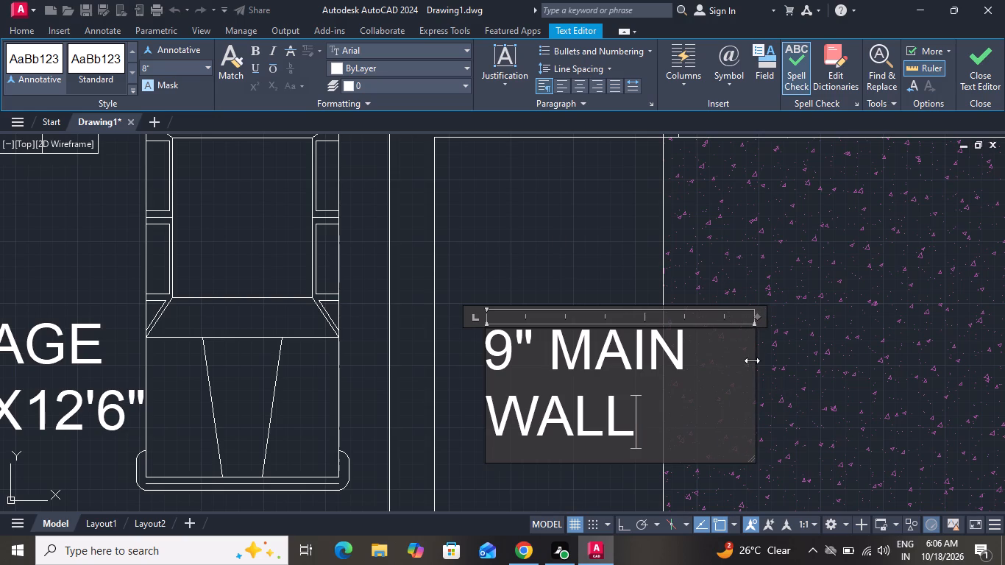
drag(752, 360, 855, 317)
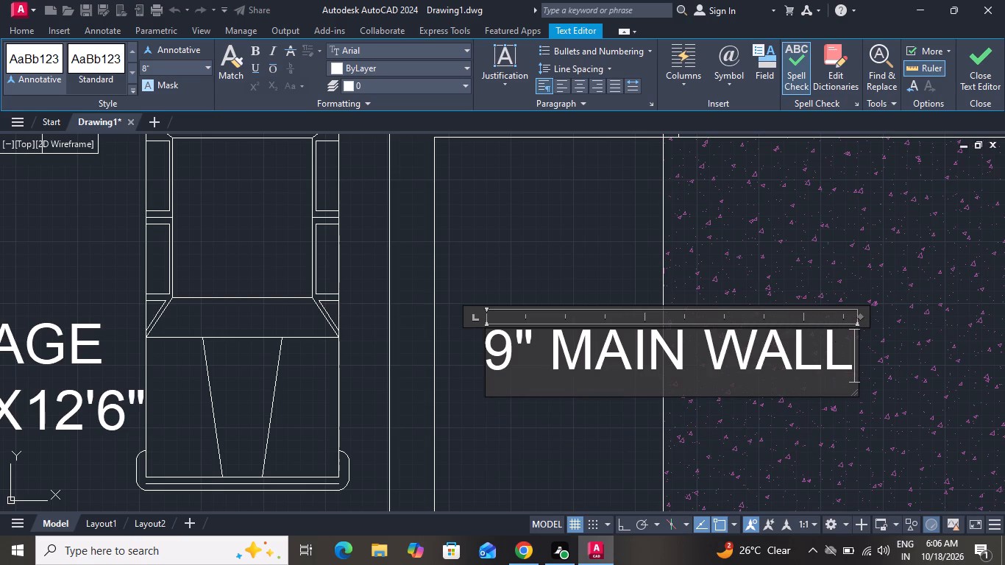
click(547, 205)
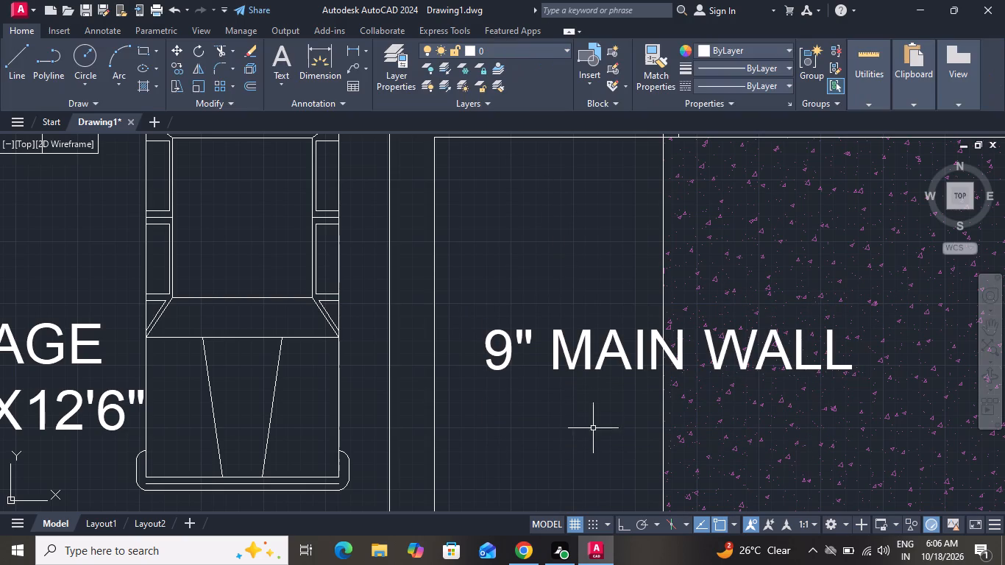
Rotate the 9" MAIN WALL label a quarter turn clockwise with ortho on, so it reads downward.
click(565, 350)
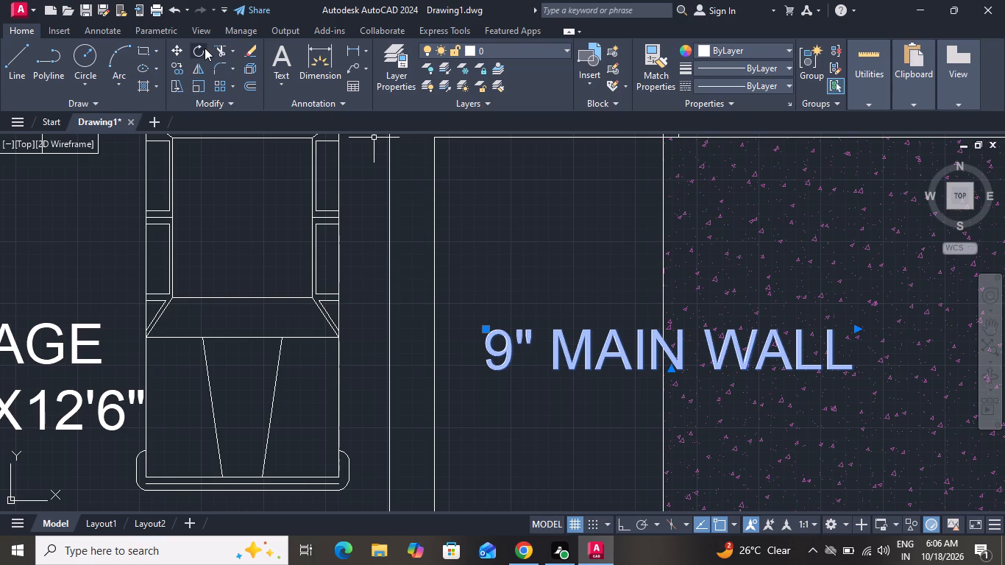
click(205, 48)
click(621, 521)
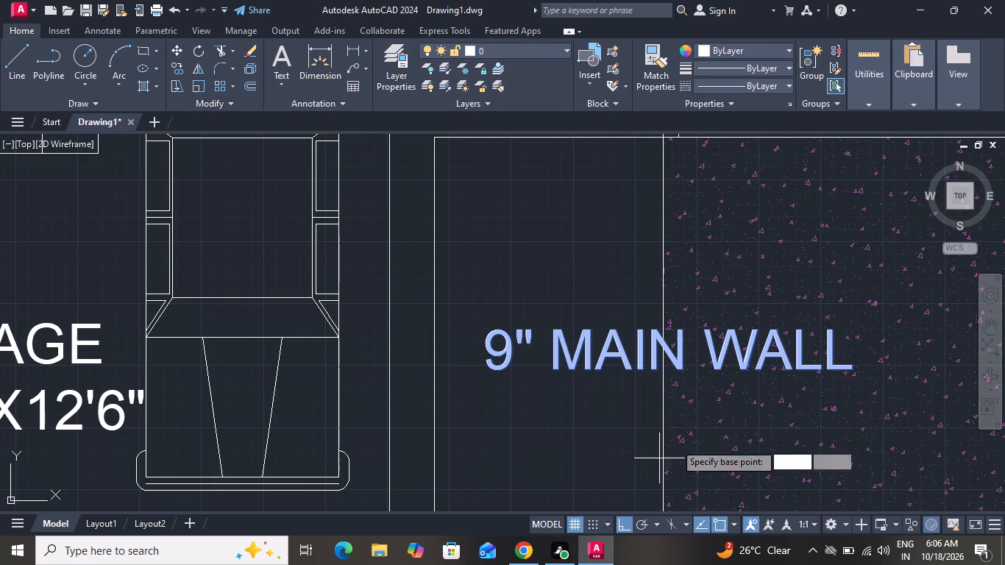
click(809, 355)
scroll(529, 324, down, 3)
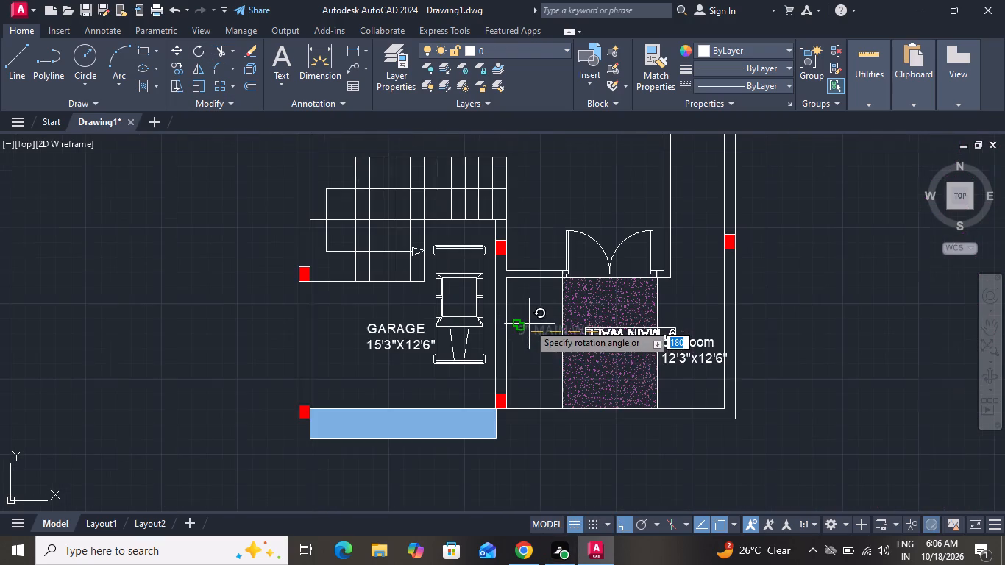
click(625, 363)
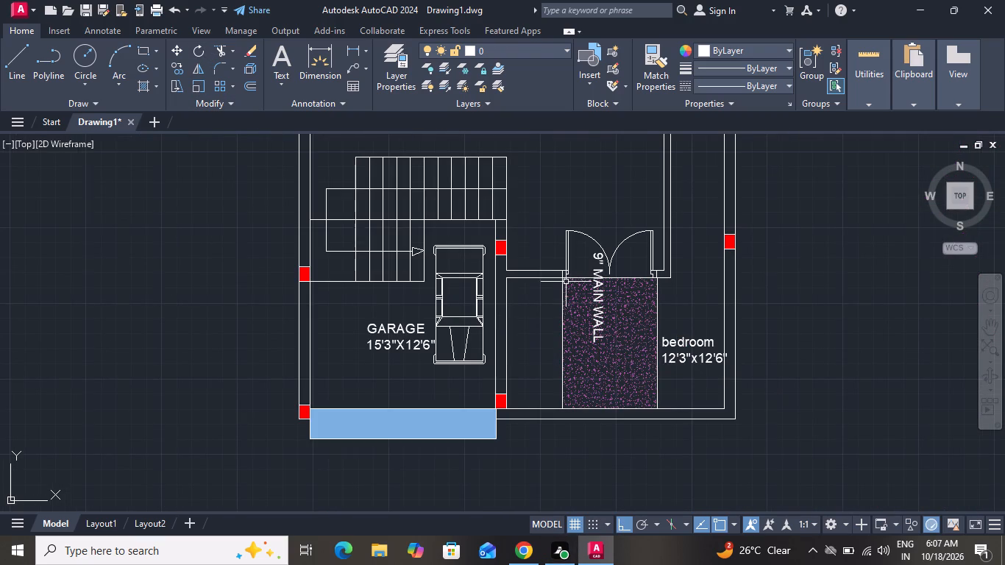
Move the vertical 9" MAIN WALL label, with ortho off, into the strip between the garage's wall and the speckled hatch.
click(597, 286)
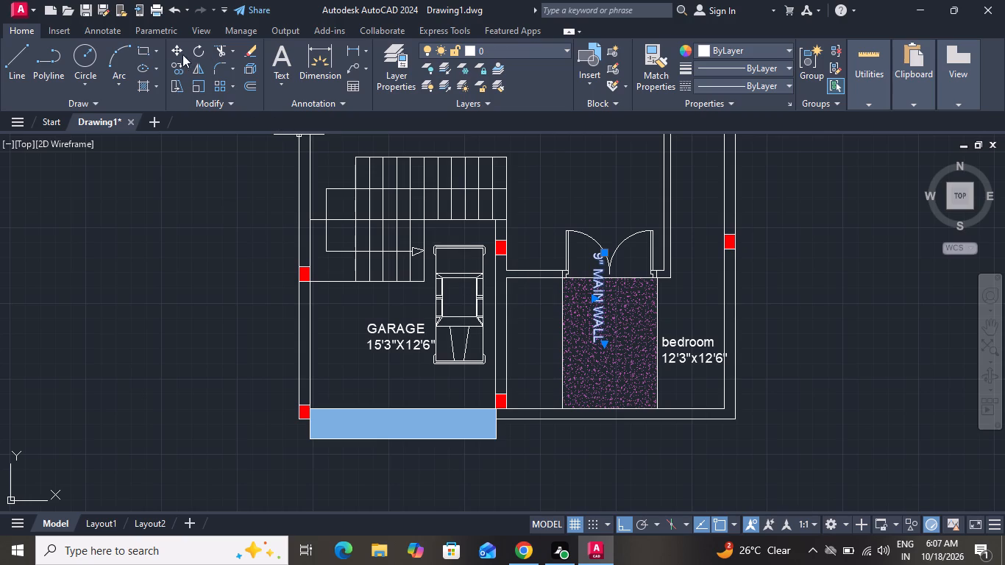
click(174, 45)
click(602, 302)
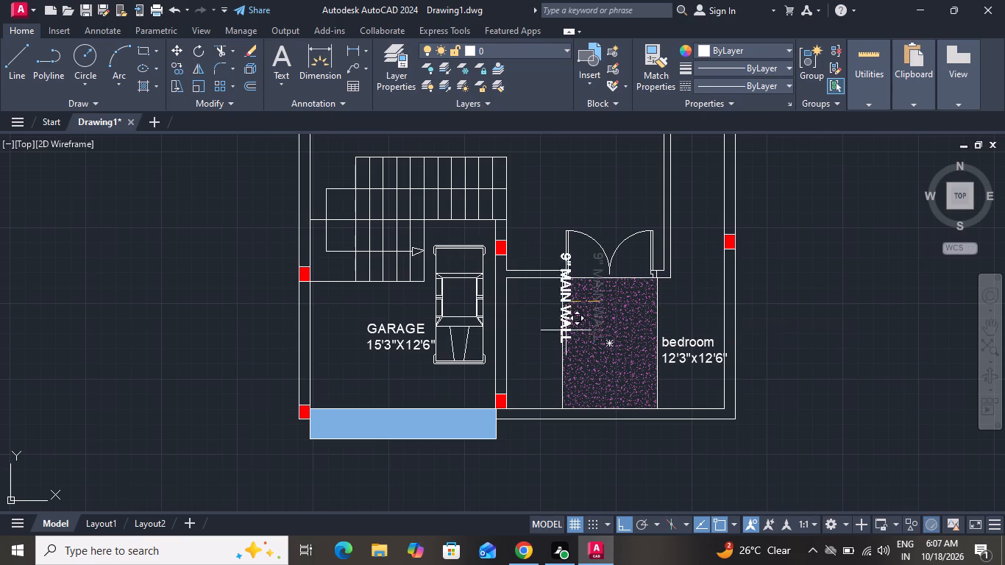
click(622, 517)
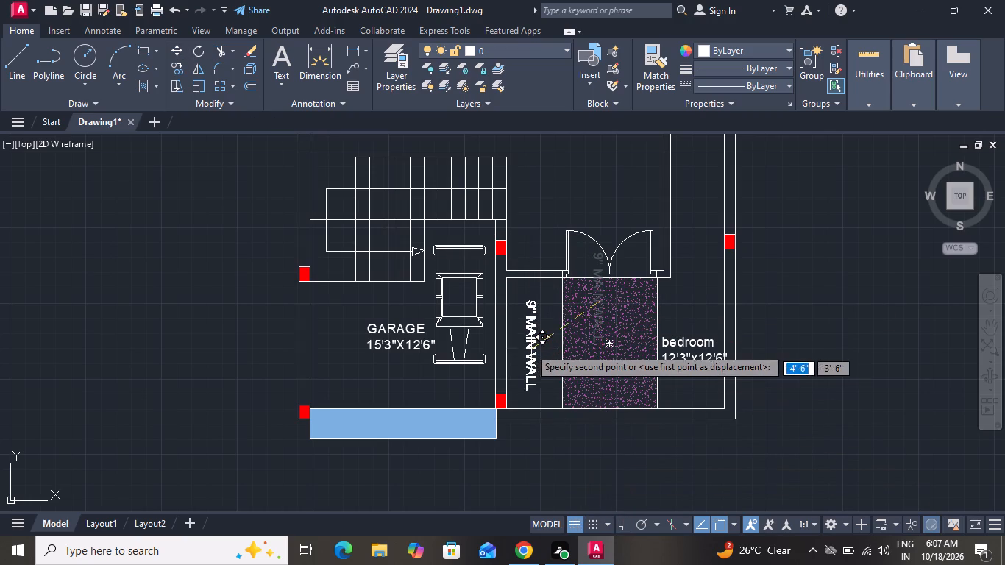
click(525, 348)
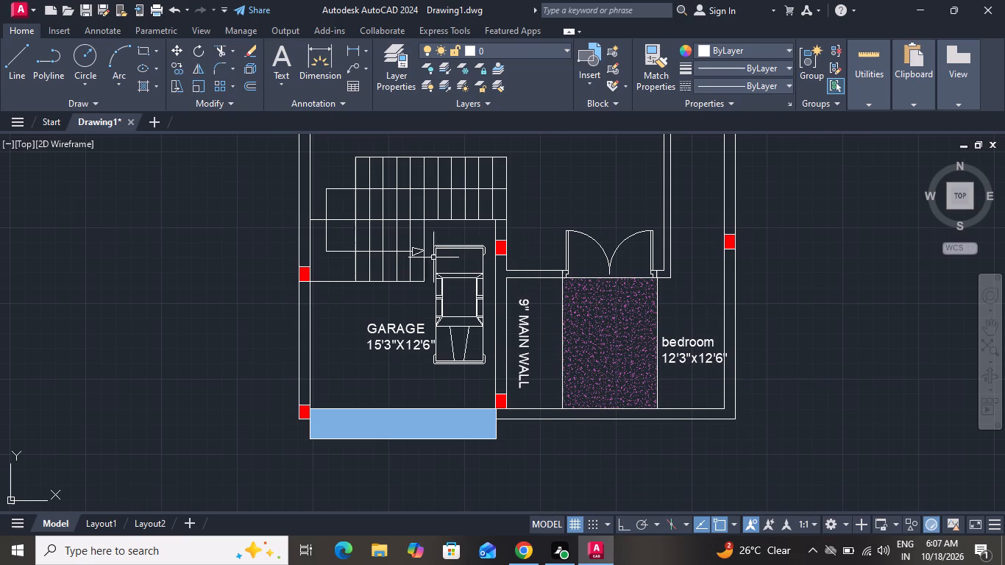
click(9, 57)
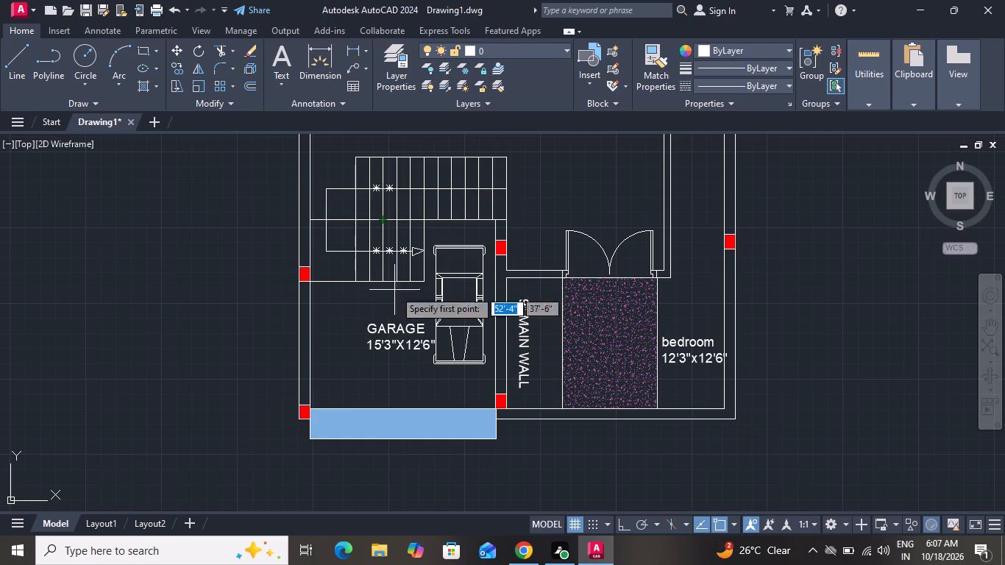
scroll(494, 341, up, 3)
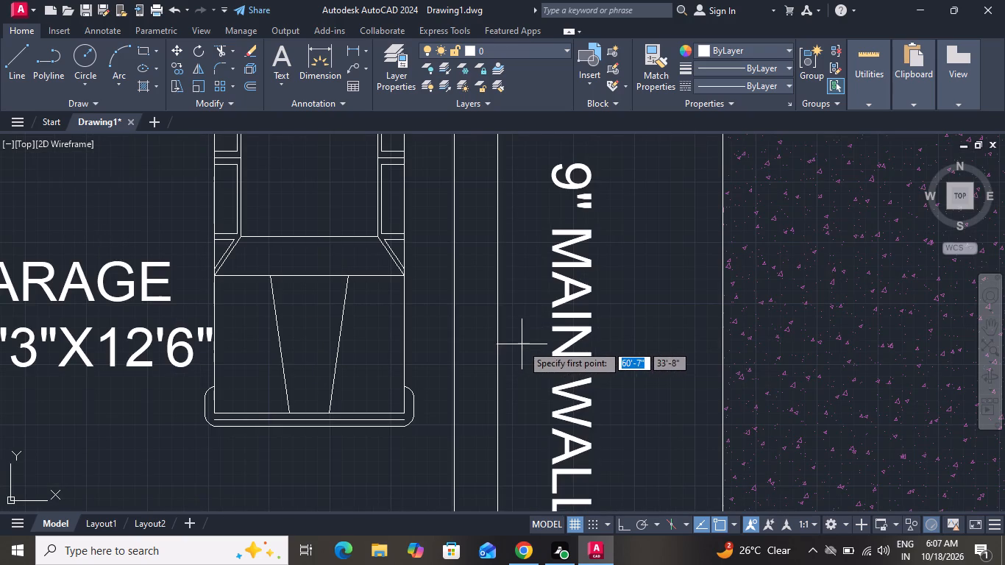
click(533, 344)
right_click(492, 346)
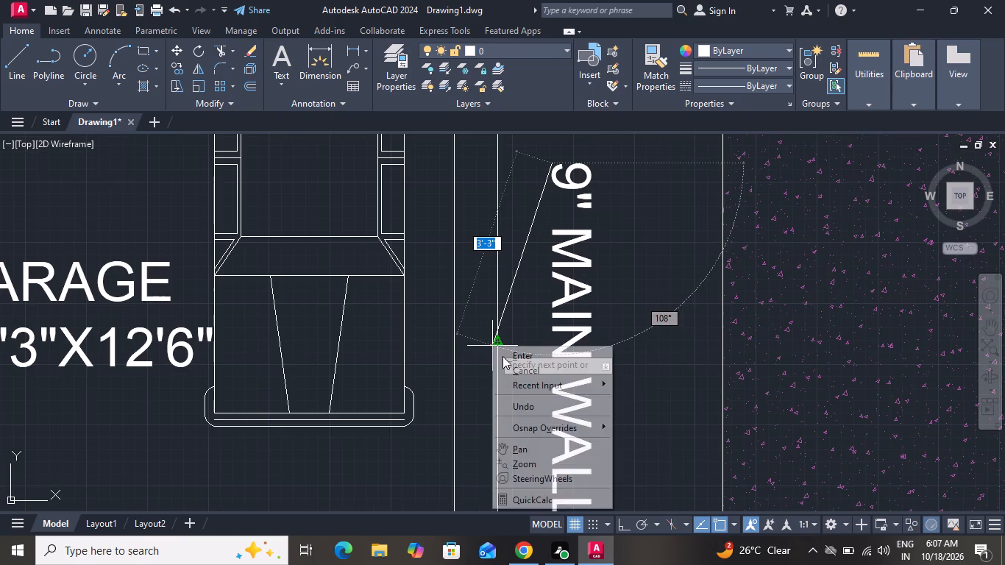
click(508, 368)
Draw a leader line with ortho on from the 9" MAIN WALL label horizontally into the garage's wall, turning straight up inside the wall.
click(8, 59)
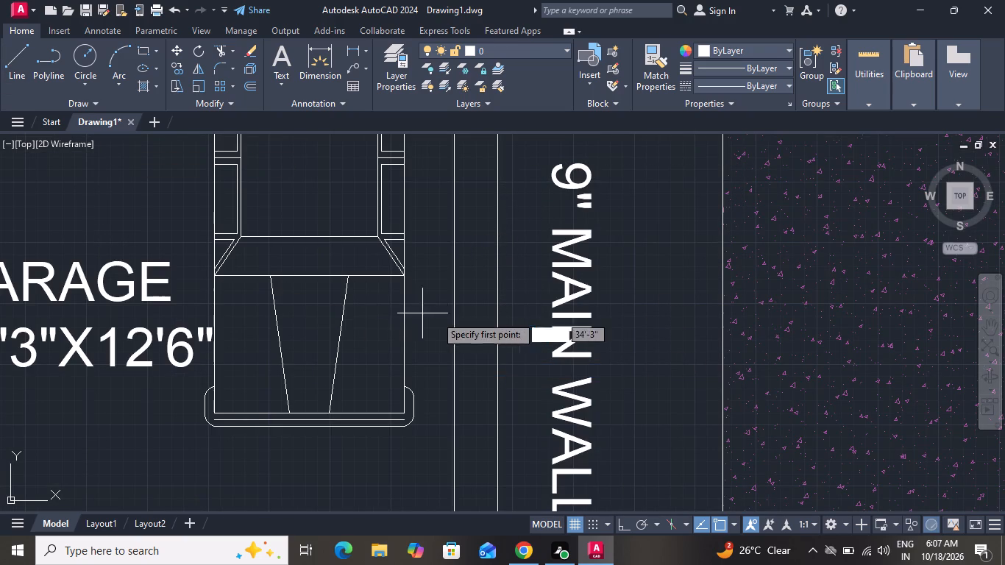
scroll(549, 354, down, 1)
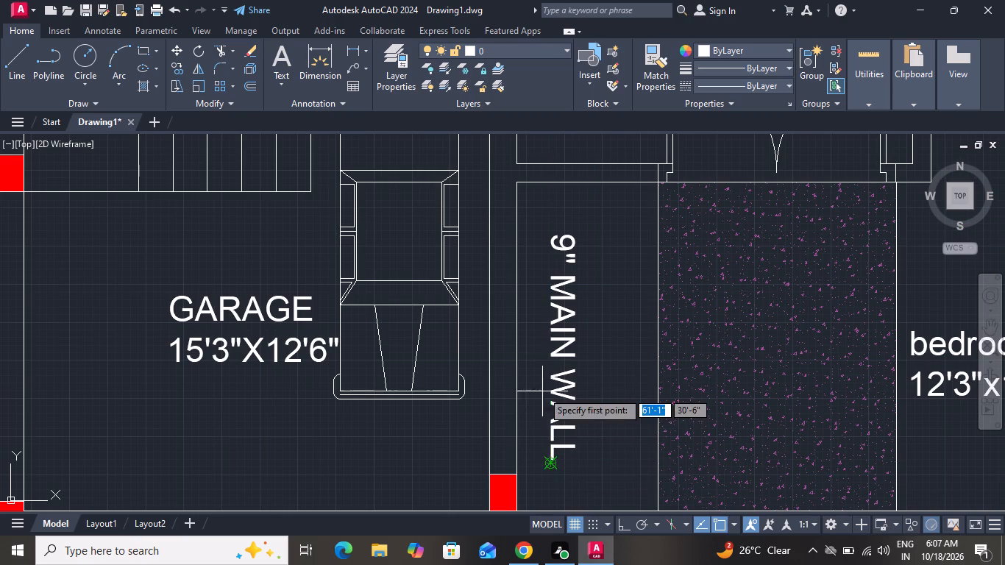
click(547, 353)
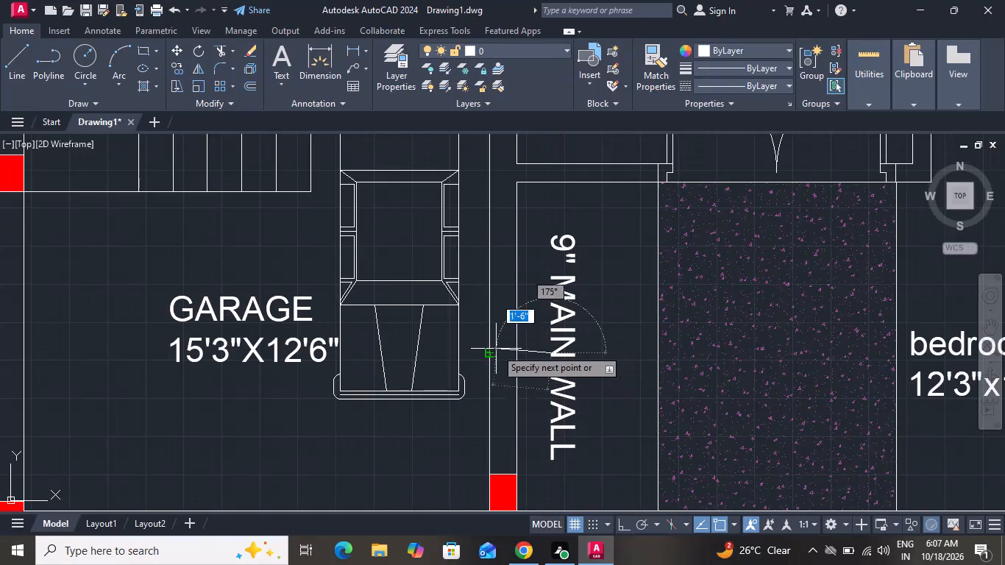
click(625, 527)
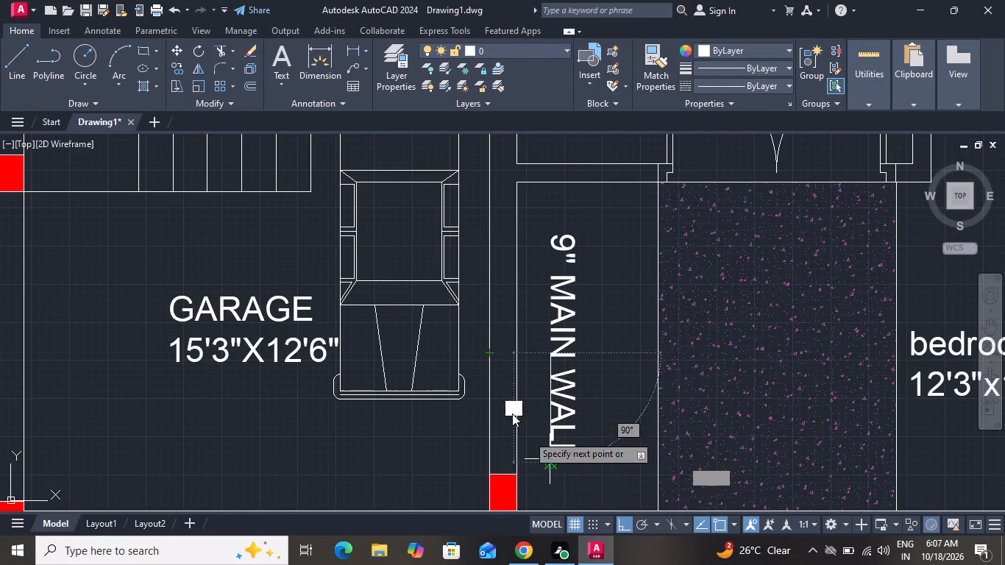
scroll(494, 342, up, 2)
scroll(497, 341, down, 1)
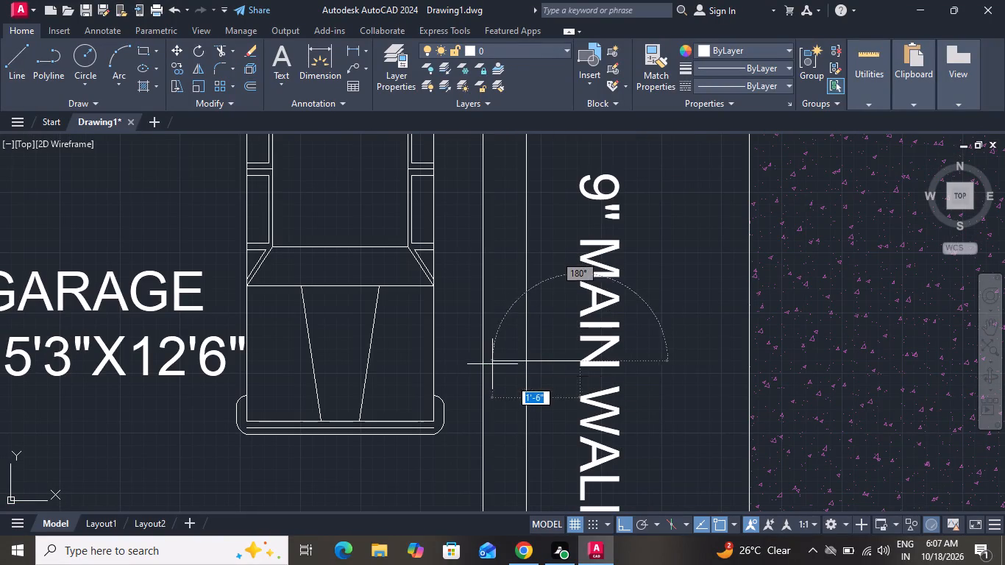
click(502, 360)
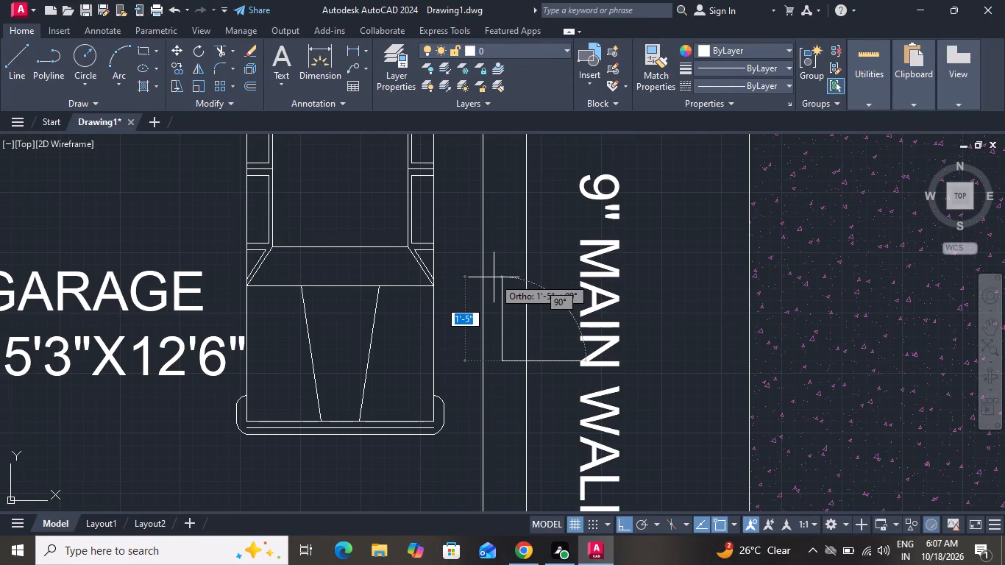
click(494, 291)
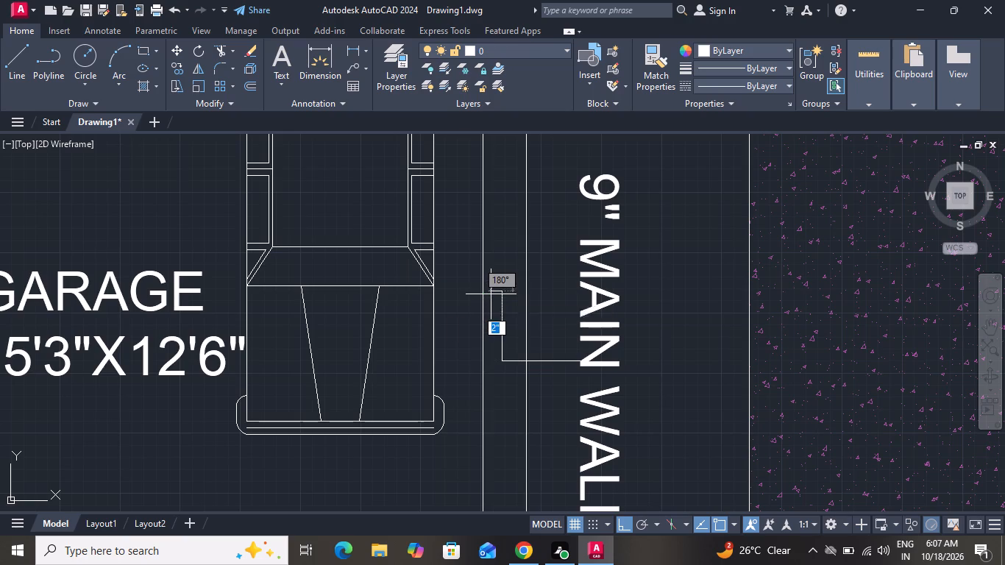
Close the leader's upper end with an upward-pointing triangular arrowhead: a horizontal base with ortho on and two sloped sides about 4" long with ortho off.
click(491, 294)
click(512, 291)
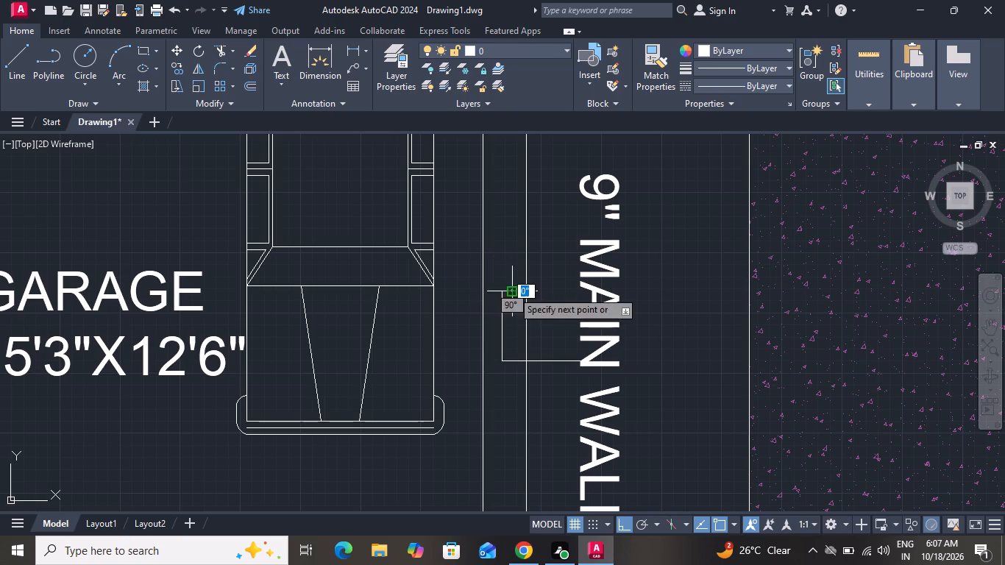
click(622, 519)
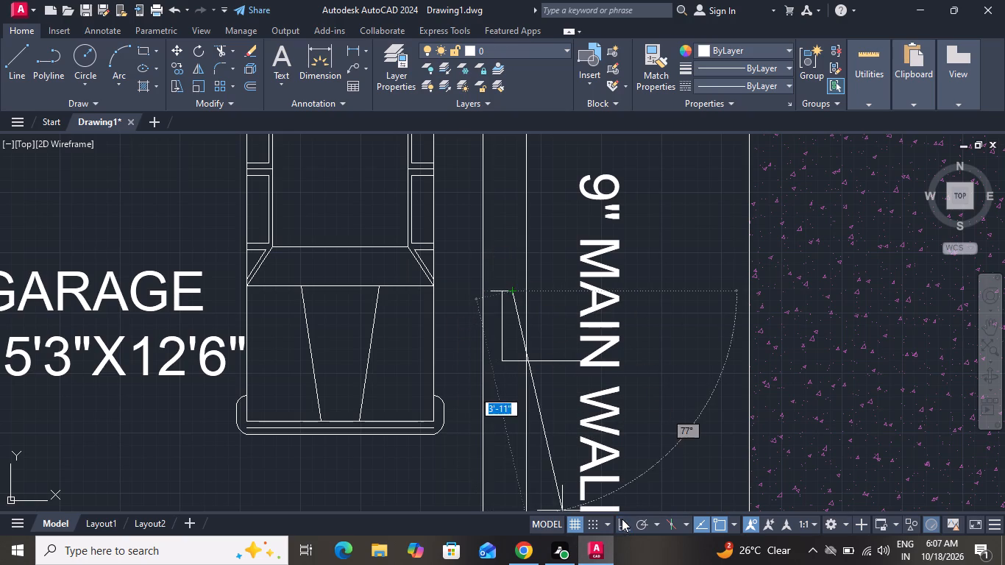
scroll(521, 270, up, 1)
scroll(518, 266, down, 1)
scroll(517, 265, up, 1)
scroll(516, 265, down, 1)
scroll(502, 271, up, 2)
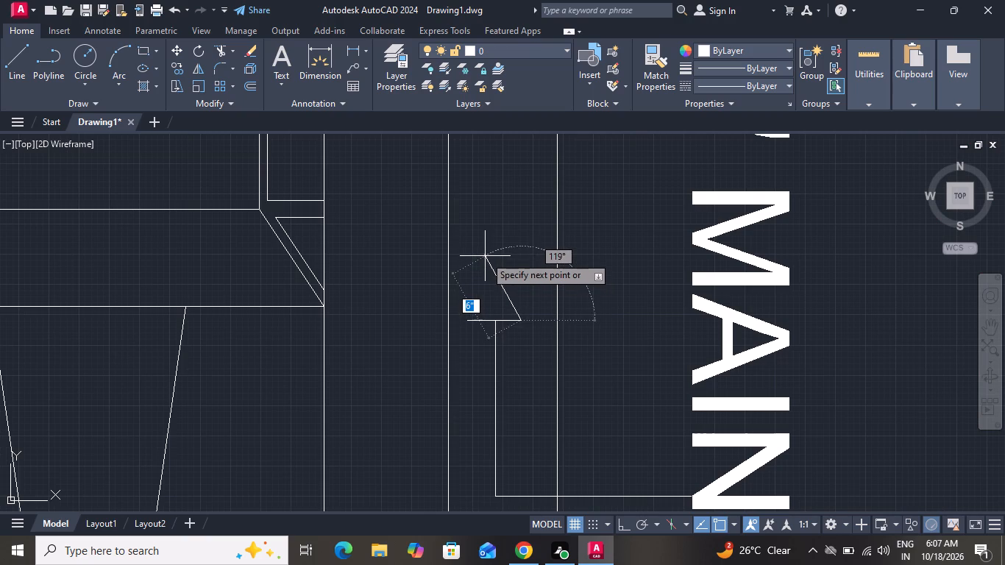
click(491, 272)
click(469, 317)
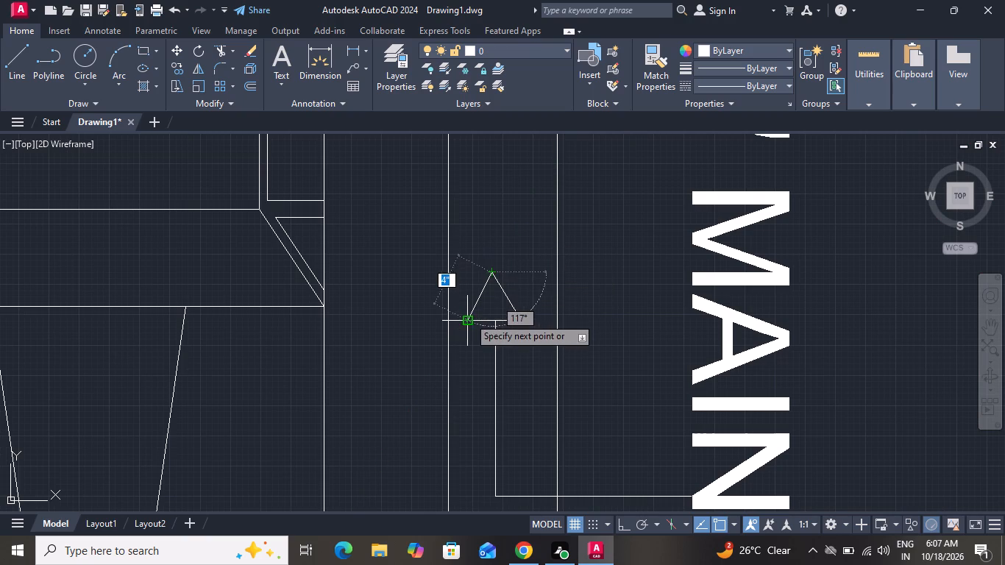
right_click(464, 317)
click(486, 338)
scroll(491, 322, down, 3)
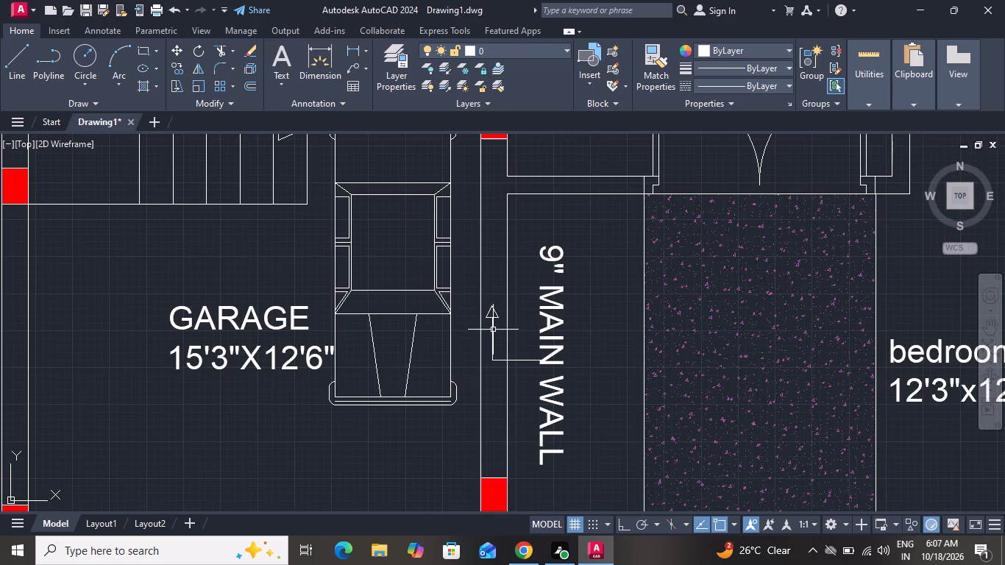
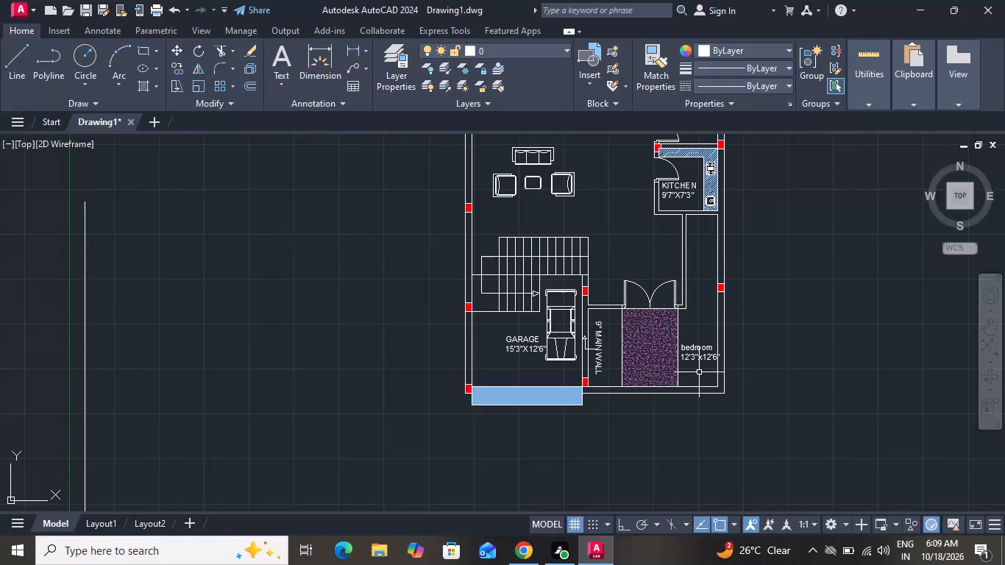
Replace the room name bedroom with GARDEN in the label beside the speckled hatch.
scroll(712, 333, up, 1)
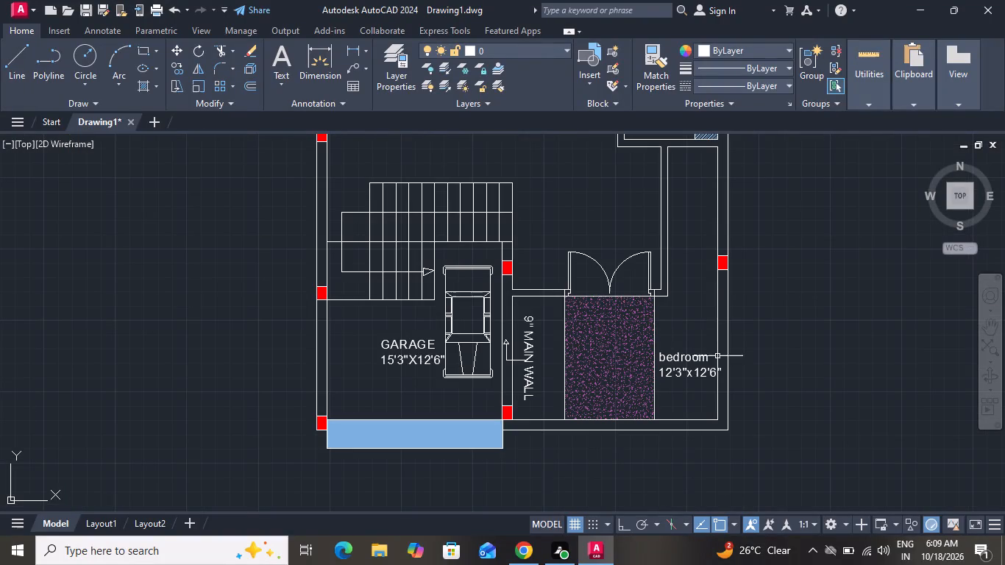
double_click(706, 357)
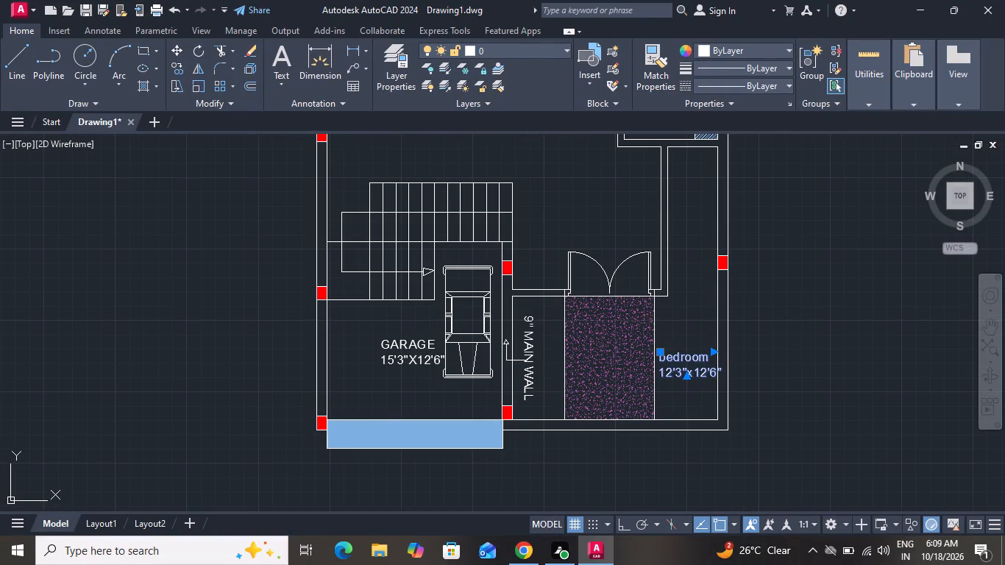
scroll(706, 357, up, 2)
key(BackSpace)
key(BackSpace)
key(BackSpace)
key(BackSpace)
key(BackSpace)
key(BackSpace)
key(BackSpace)
key(BackSpace)
key(BackSpace)
key(BackSpace)
key(BackSpace)
key(BackSpace)
key(BackSpace)
key(BackSpace)
key(BackSpace)
key(BackSpace)
key(BackSpace)
key(BackSpace)
key(BackSpace)
key(BackSpace)
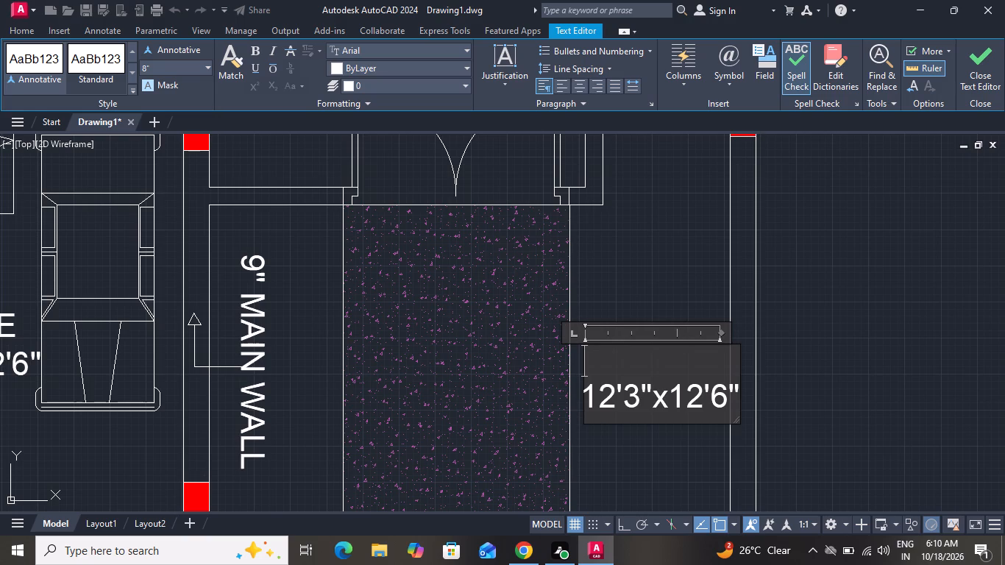
text(GAR)
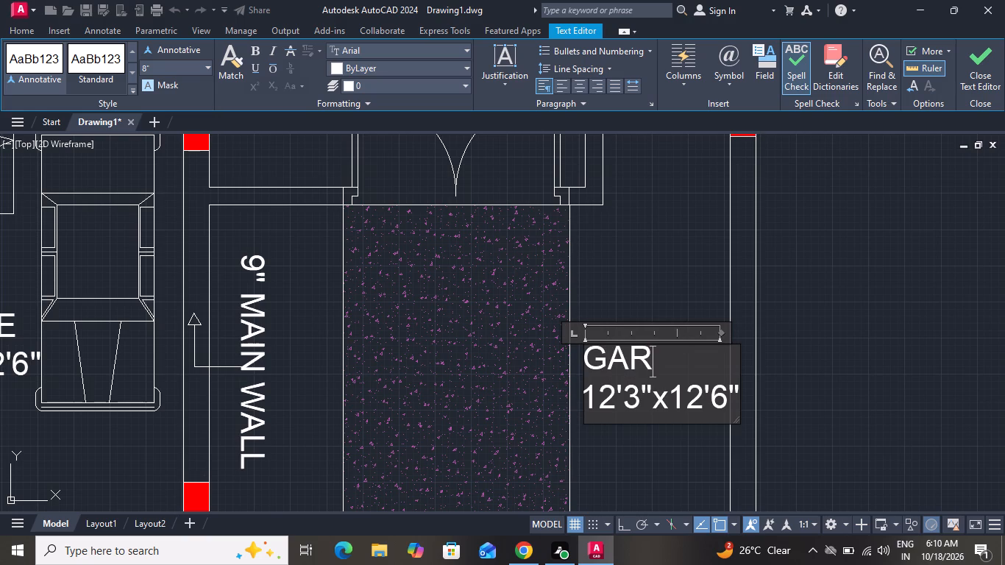
text(DEN)
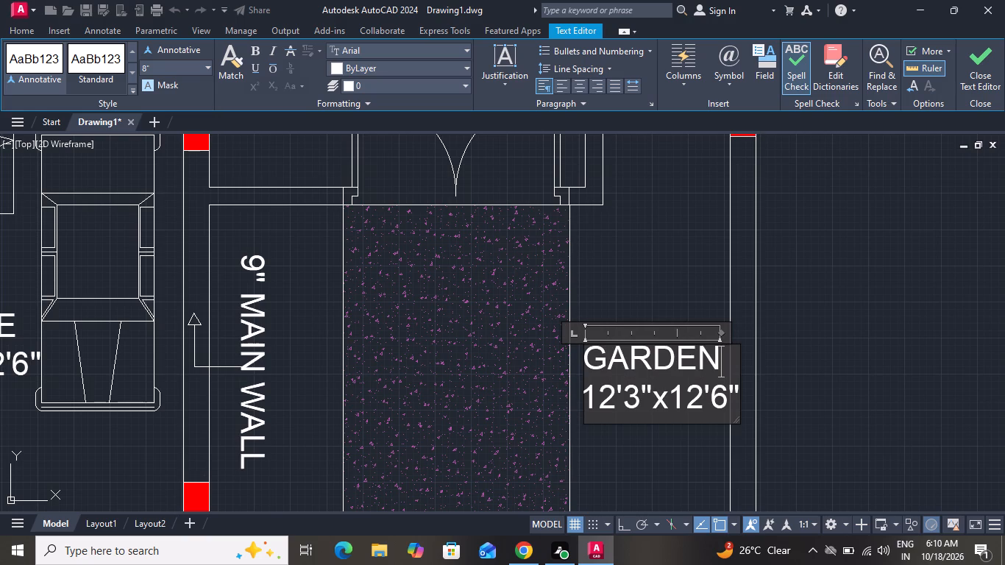
key(space)
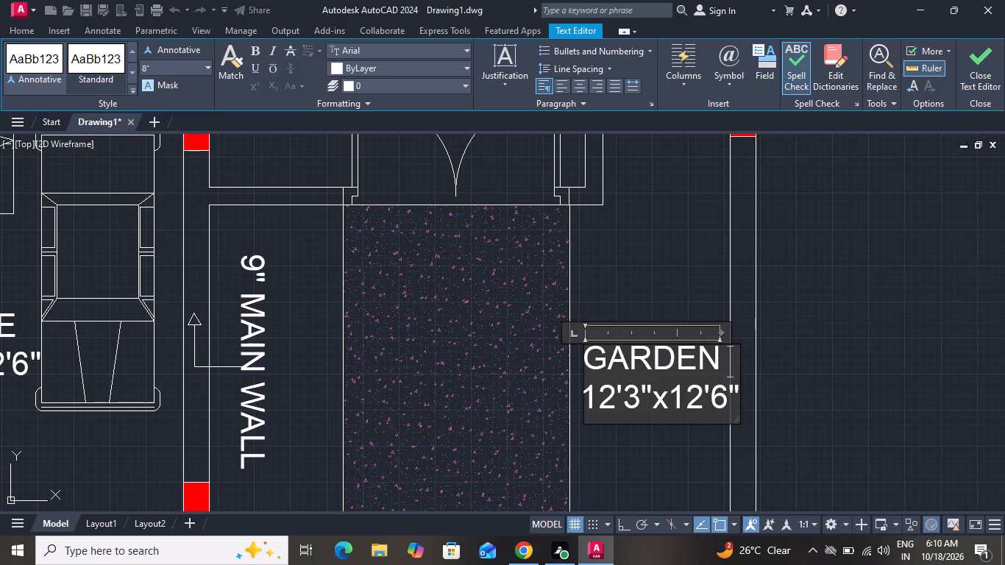
Change the dimension line of the GARDEN label to 15'X9' and finish editing the text.
click(735, 394)
key(BackSpace)
key(BackSpace)
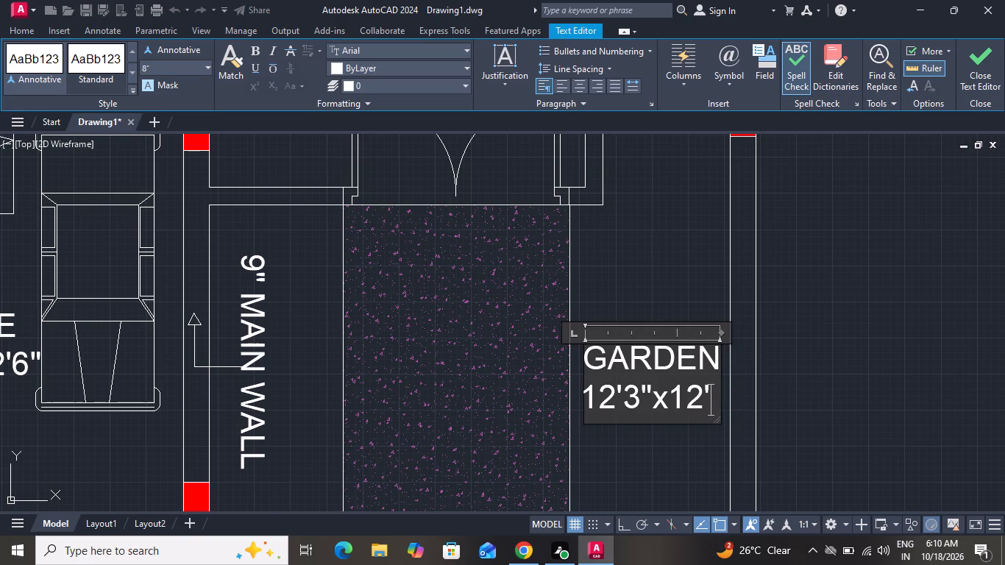
key(BackSpace)
key(BackSpace)
key(BackSpace)
key(BackSpace)
key(BackSpace)
key(BackSpace)
key(BackSpace)
key(BackSpace)
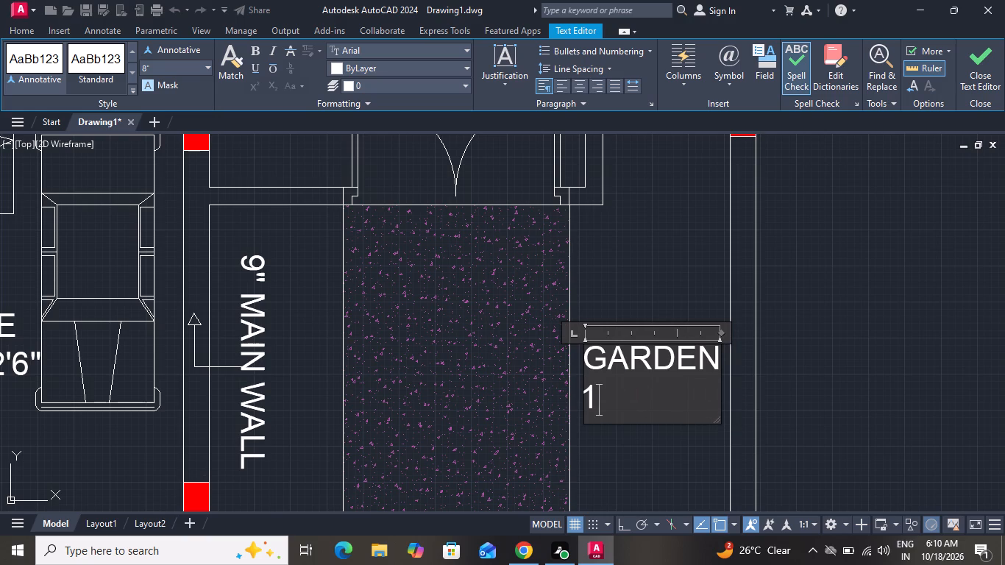
key(BackSpace)
key(1)
key(5)
text('X)
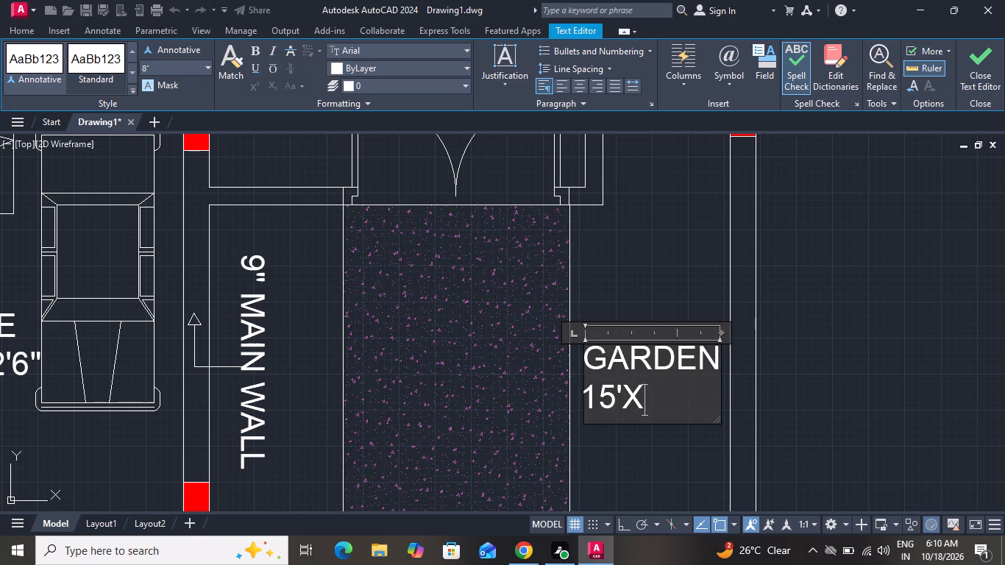
key(9)
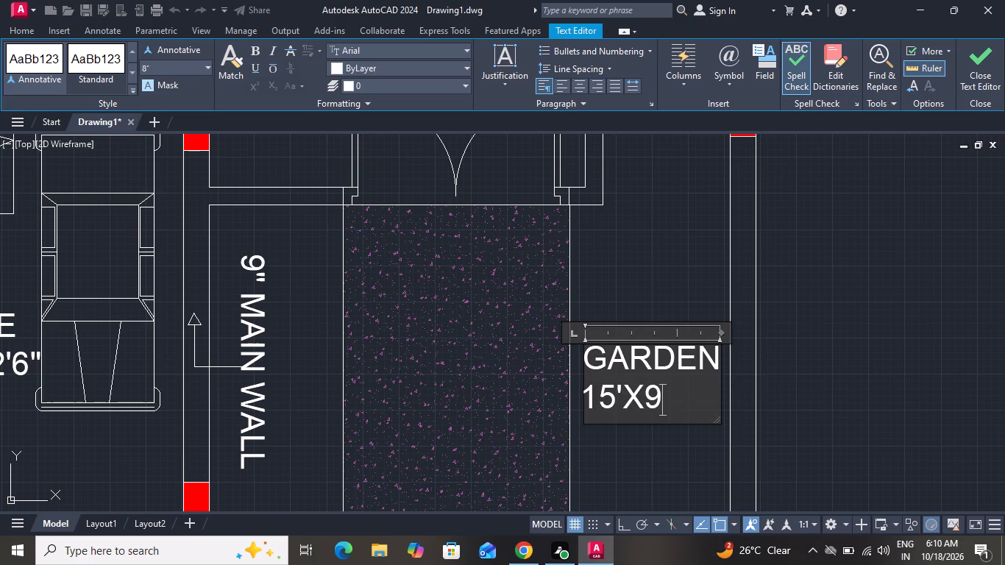
key(apostrophe)
click(681, 284)
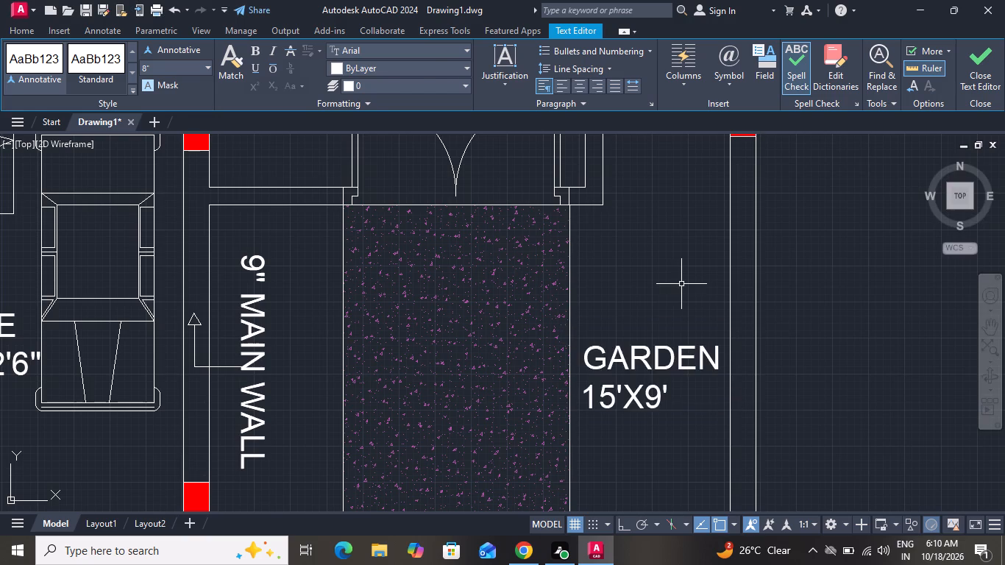
Insert the round deciduous tree block from DesignCenter's Landscaping.dwg into the empty space below the garage.
scroll(639, 318, down, 3)
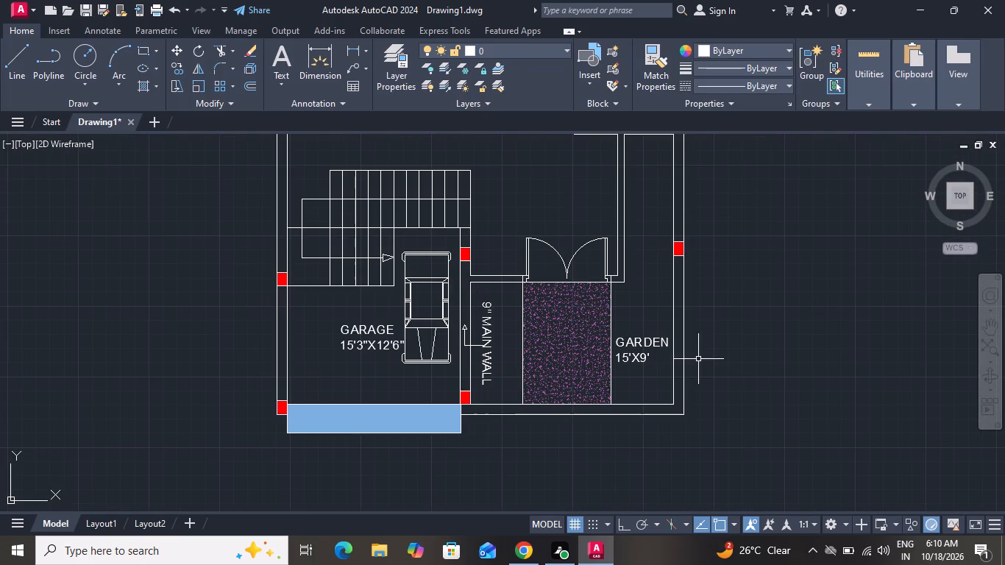
scroll(700, 355, down, 1)
text(DC)
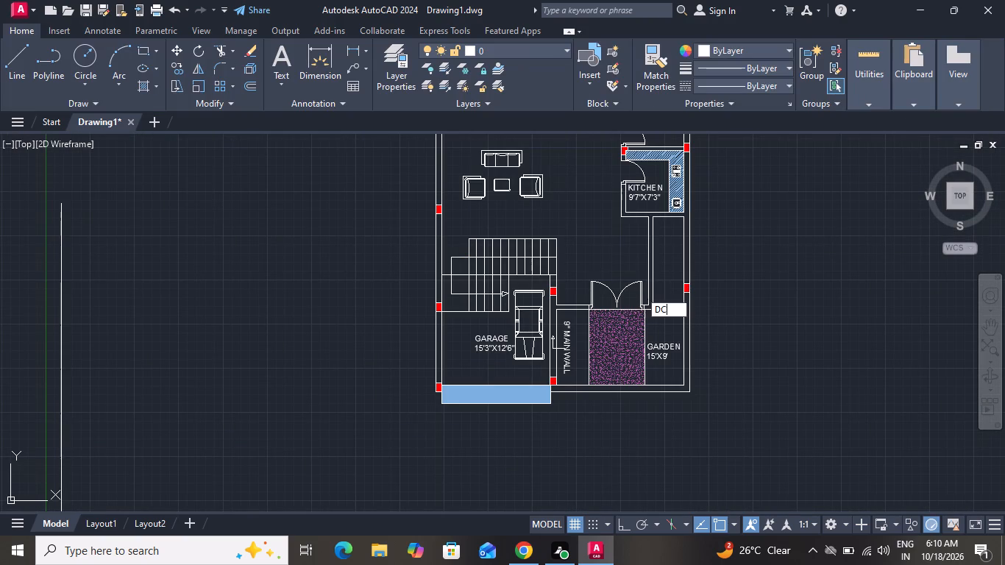
key(space)
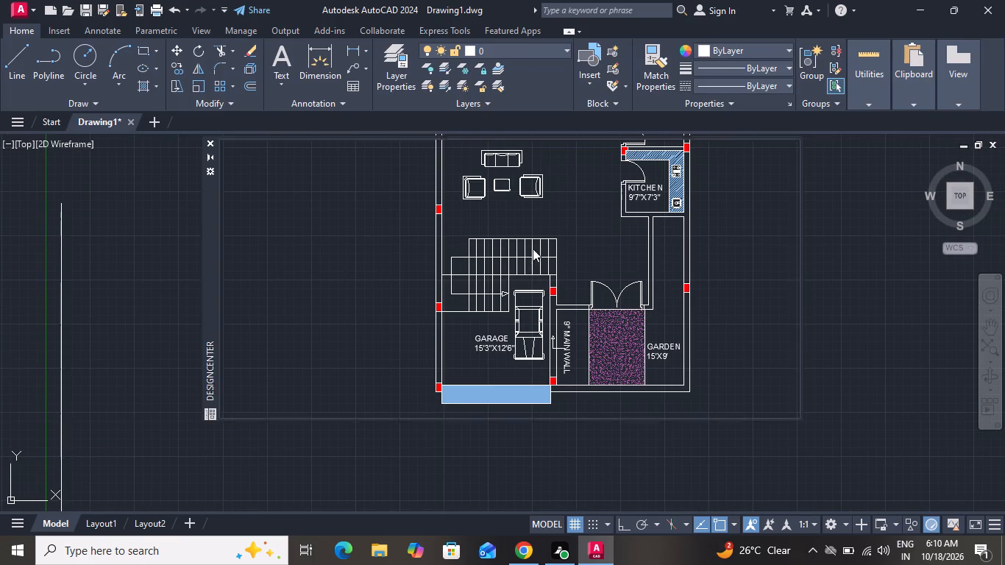
scroll(623, 282, down, 3)
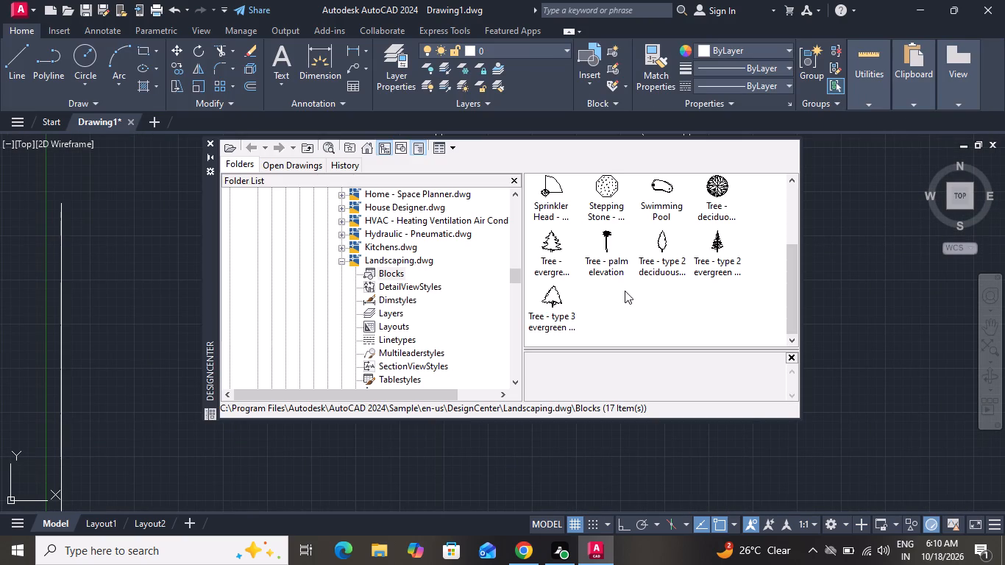
scroll(619, 295, up, 2)
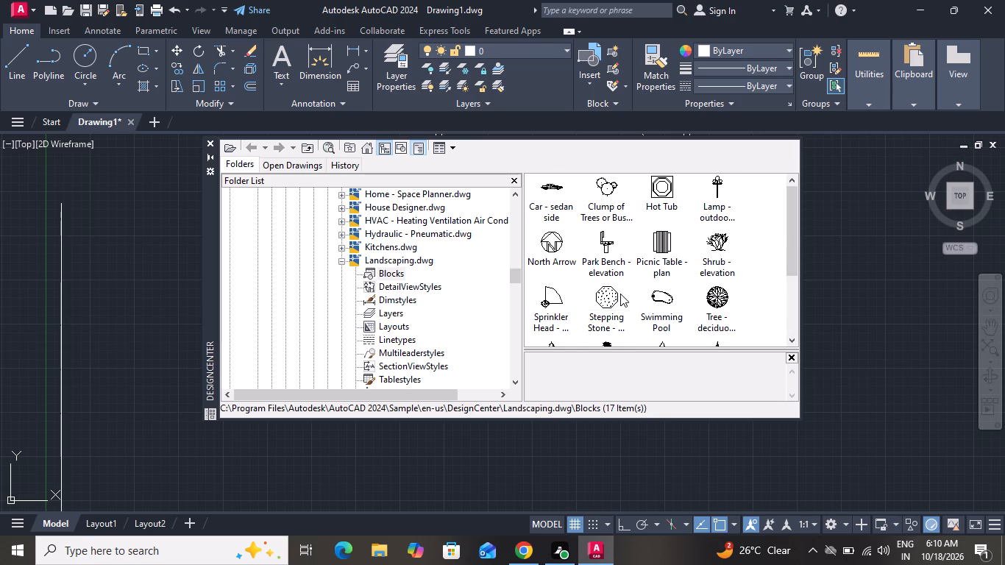
drag(712, 299, 466, 454)
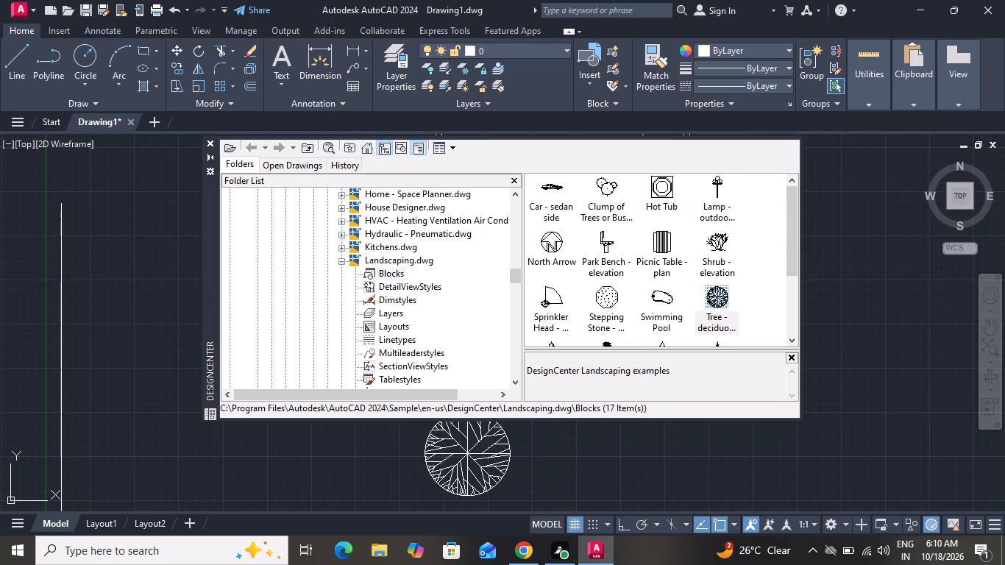
drag(466, 454, 459, 456)
Insert the Shrub - elevation block from the Landscaping blocks beside the tree below the garage and close DesignCenter.
drag(717, 230, 675, 294)
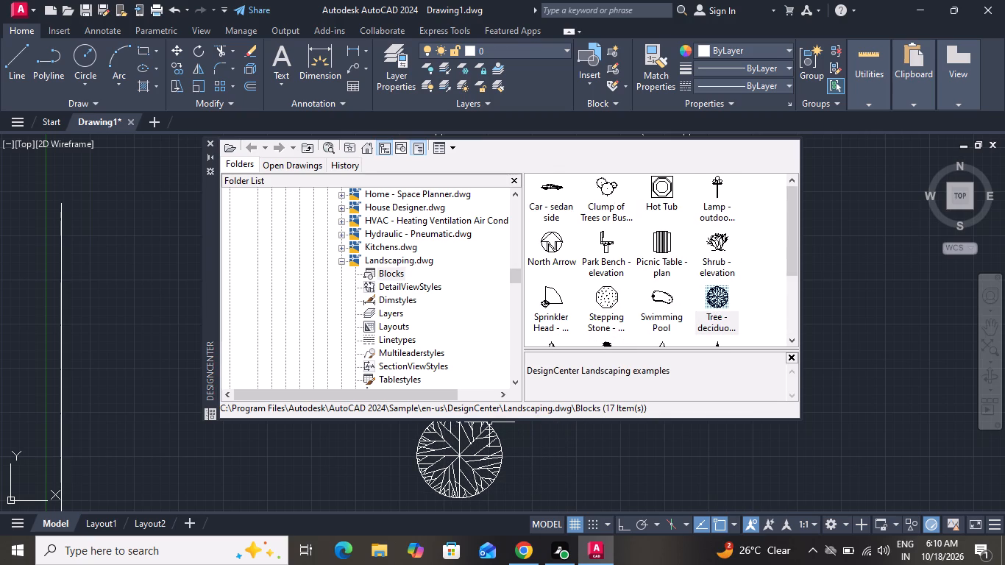
drag(675, 294, 539, 470)
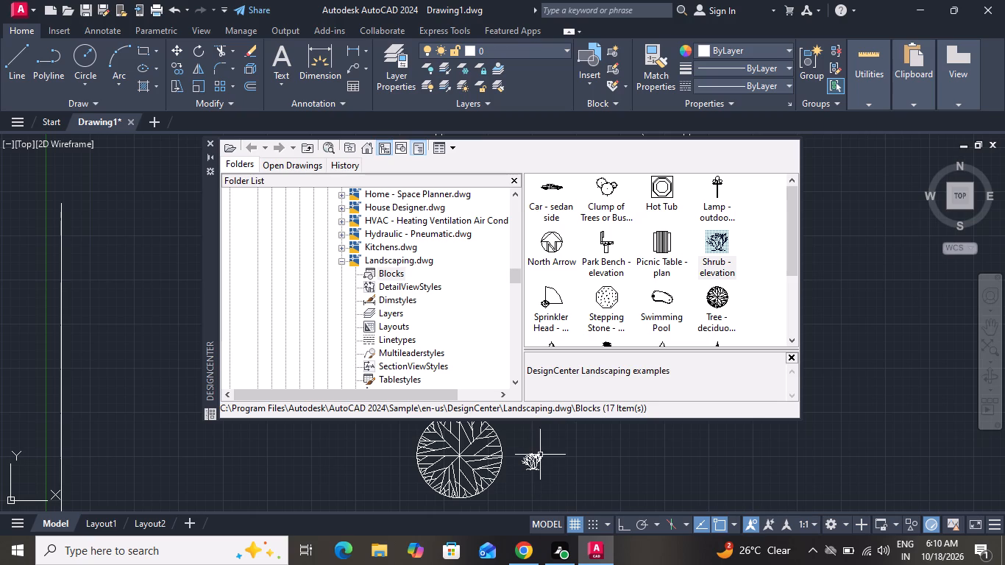
scroll(608, 300, down, 2)
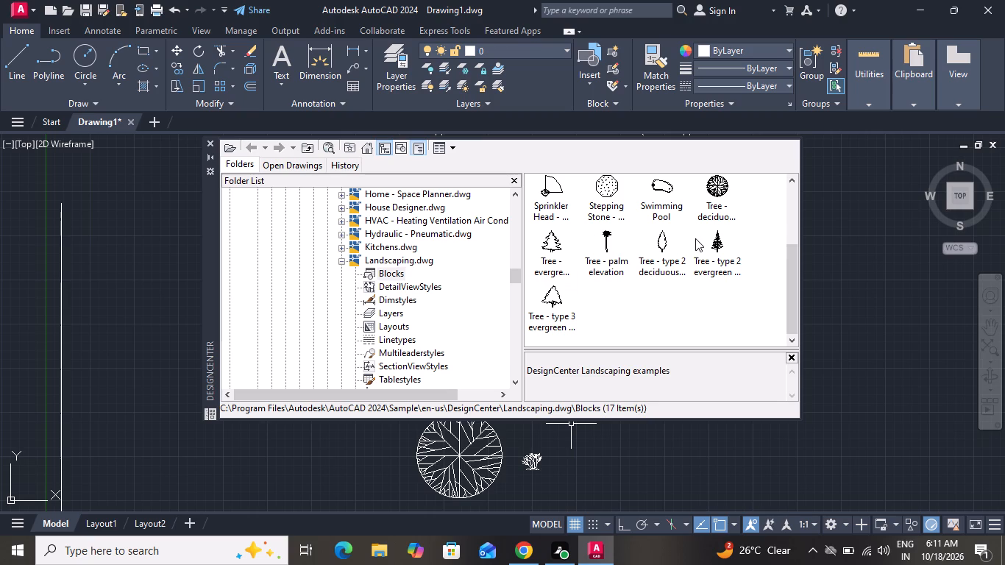
click(209, 142)
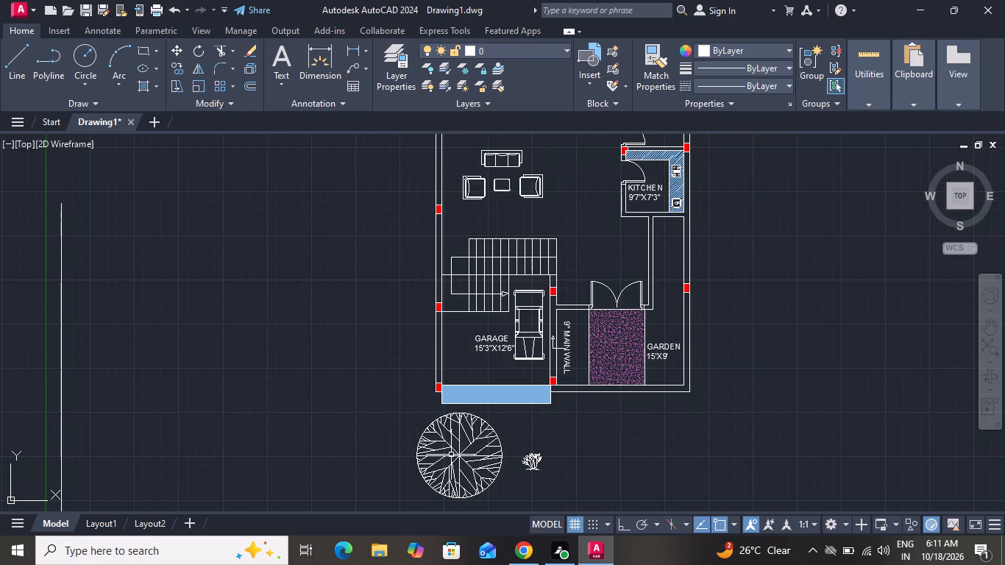
Scale the round tree block down to about 0.3 of its size, using a base point near its centre.
click(451, 456)
click(203, 89)
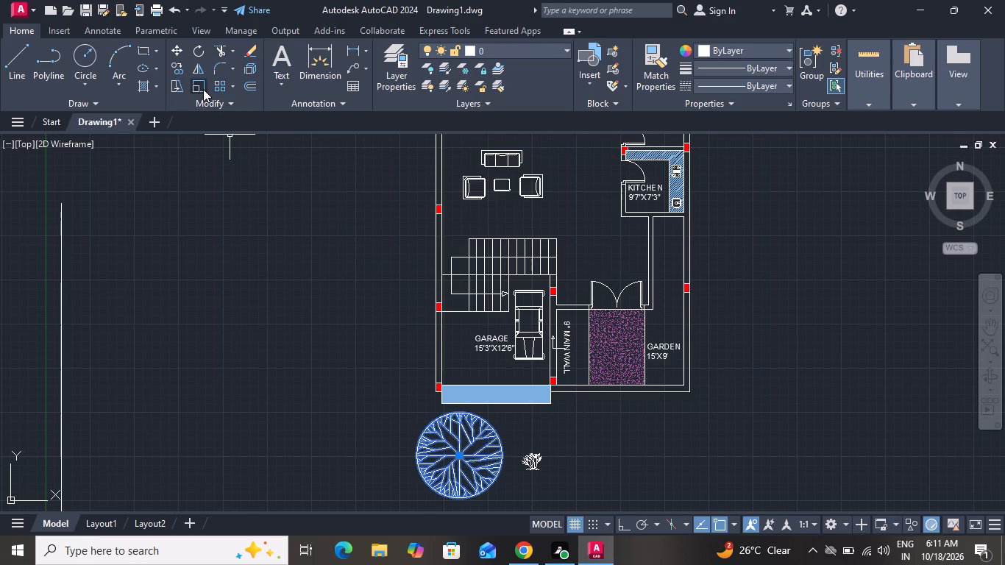
click(458, 464)
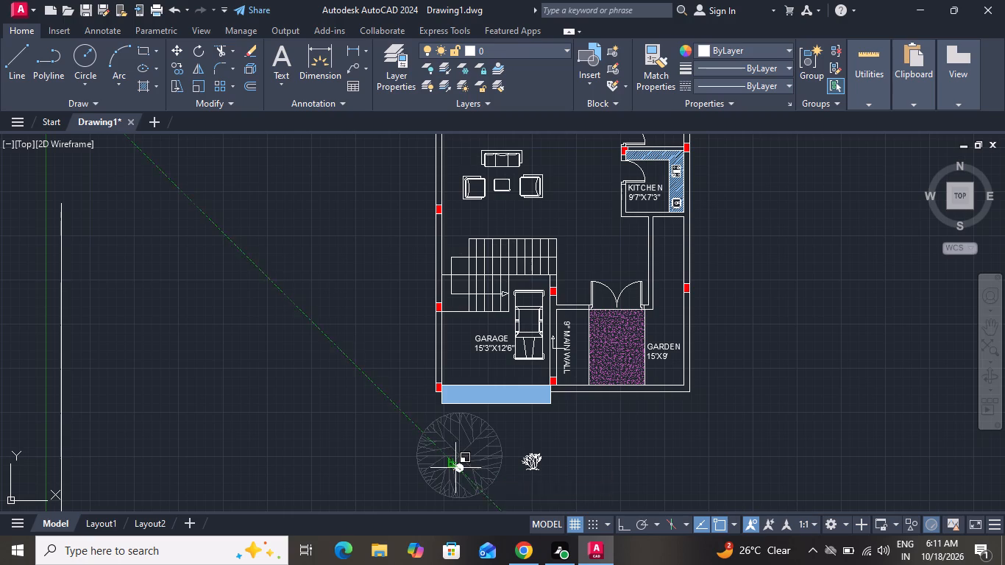
click(455, 482)
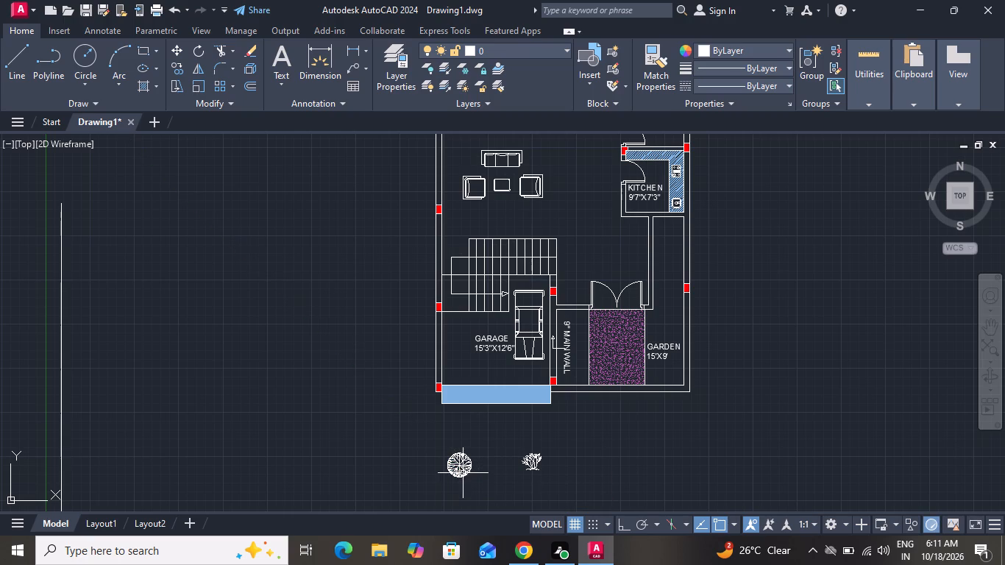
Move the reduced tree block into the upper end of the narrow garden strip just below the kitchen.
click(463, 473)
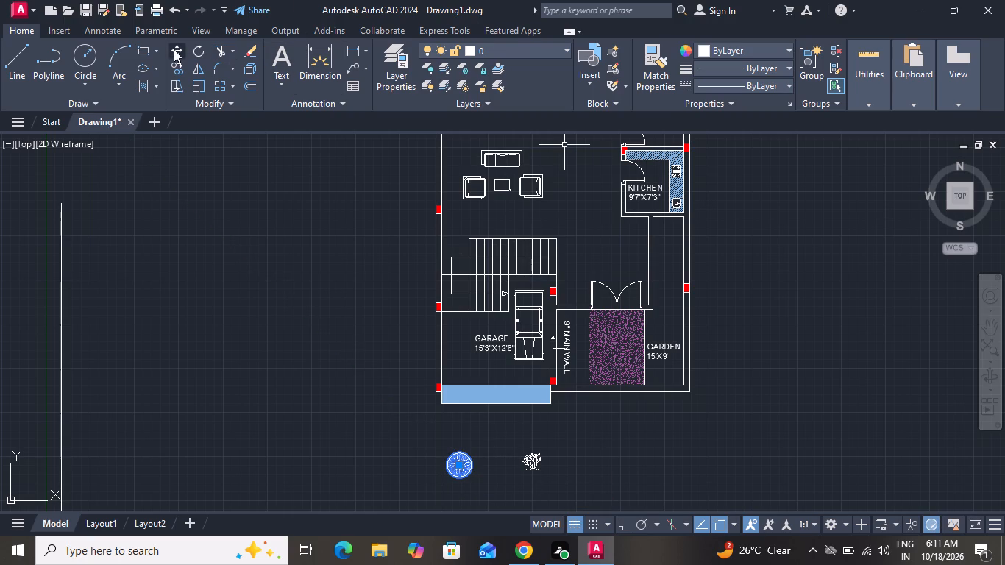
click(174, 49)
click(442, 458)
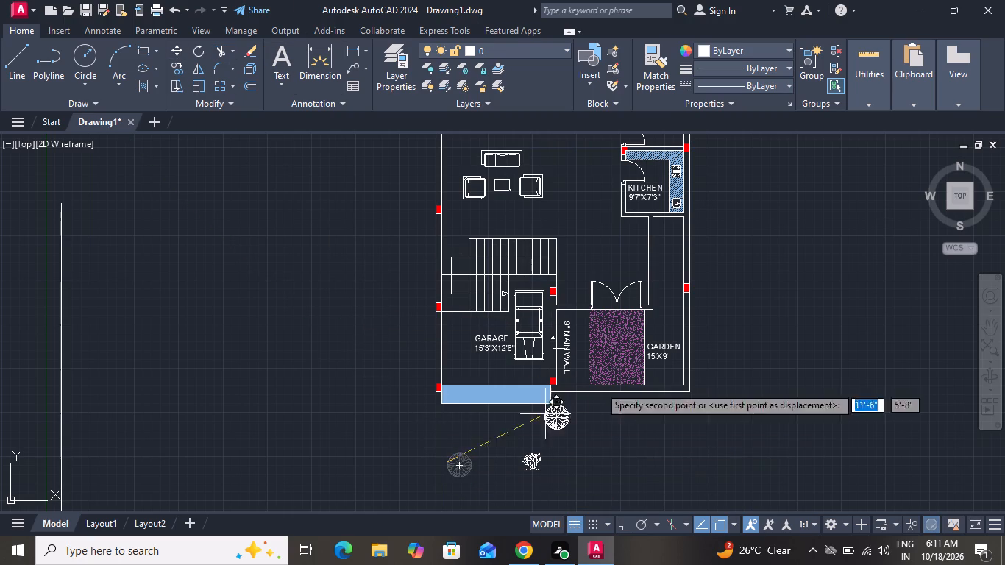
scroll(654, 274, up, 2)
scroll(657, 269, down, 3)
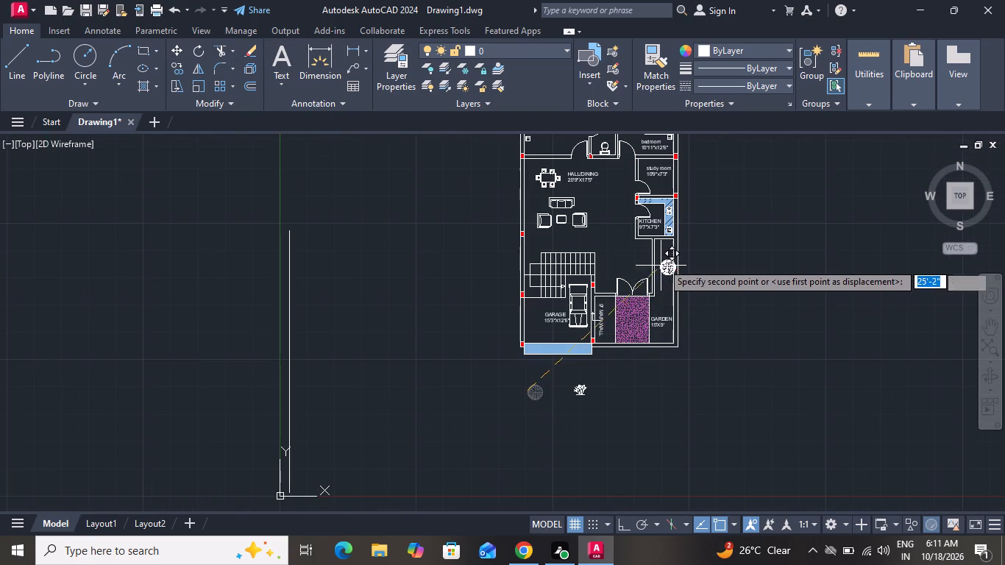
scroll(654, 250, up, 2)
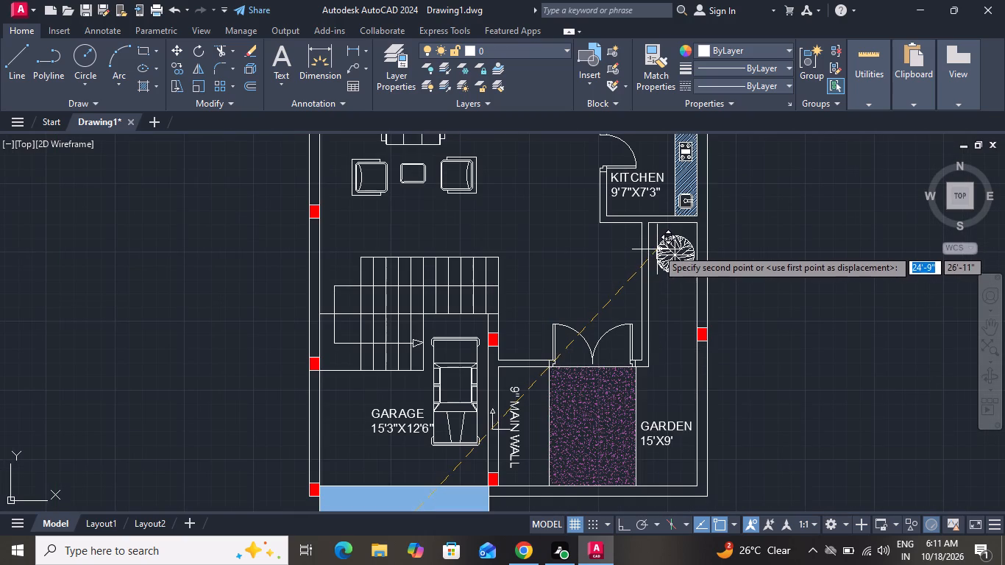
click(653, 251)
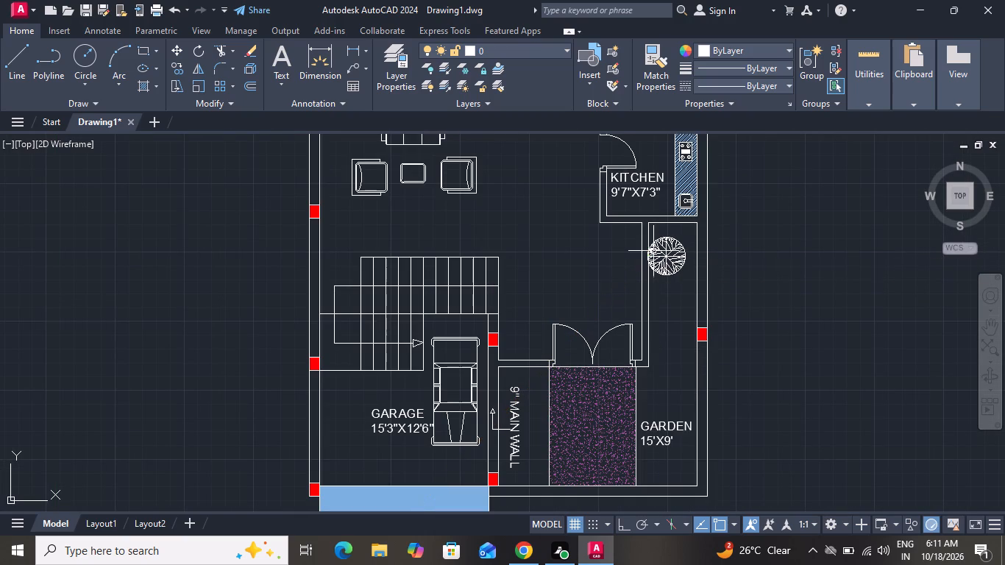
Shift the tree slightly sideways so it sits clear of both walls of the narrow garden strip.
click(674, 263)
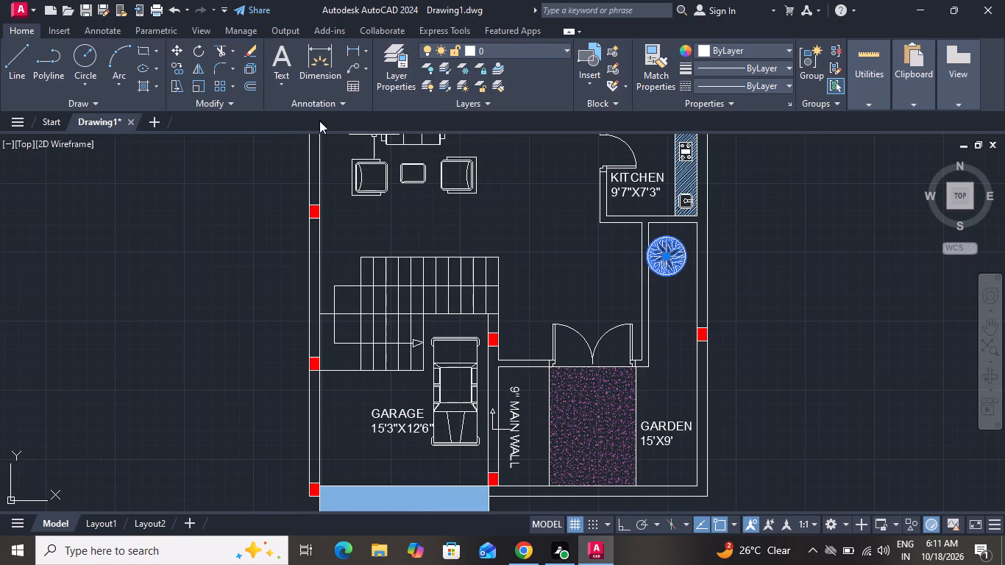
click(181, 49)
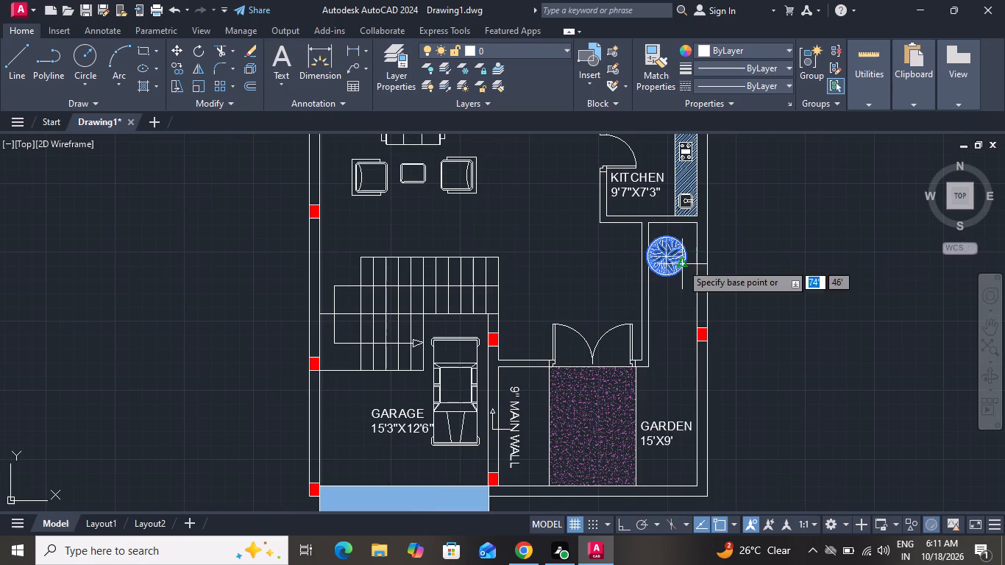
click(668, 258)
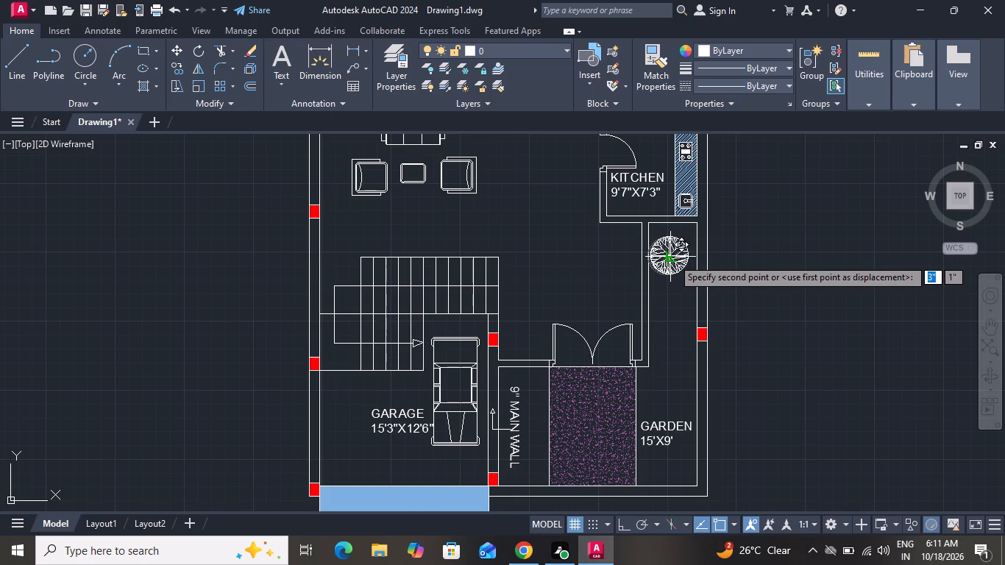
click(676, 257)
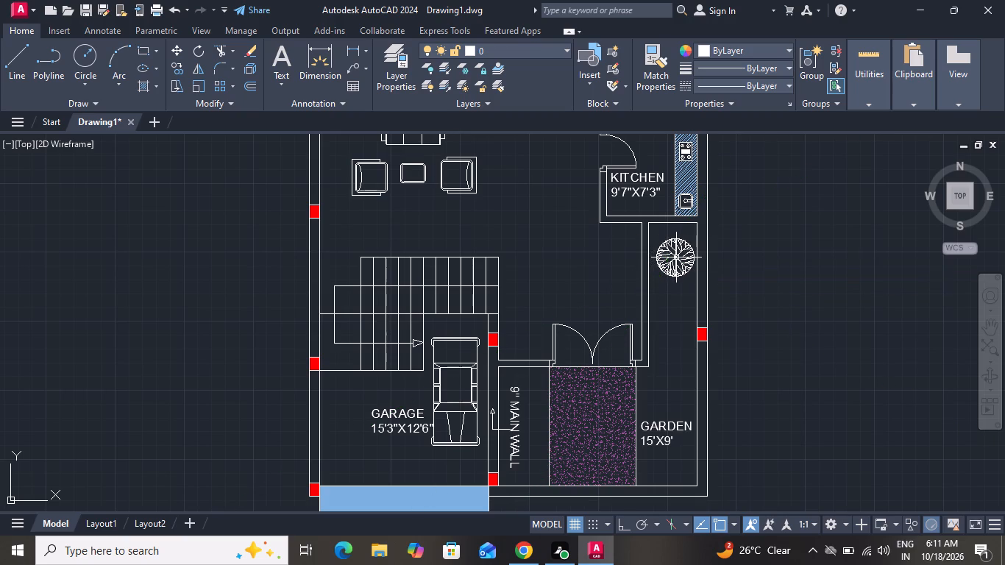
Copy the round tree straight down the narrow garden strip twice, spacing the three trees about 3'-6" apart.
click(676, 257)
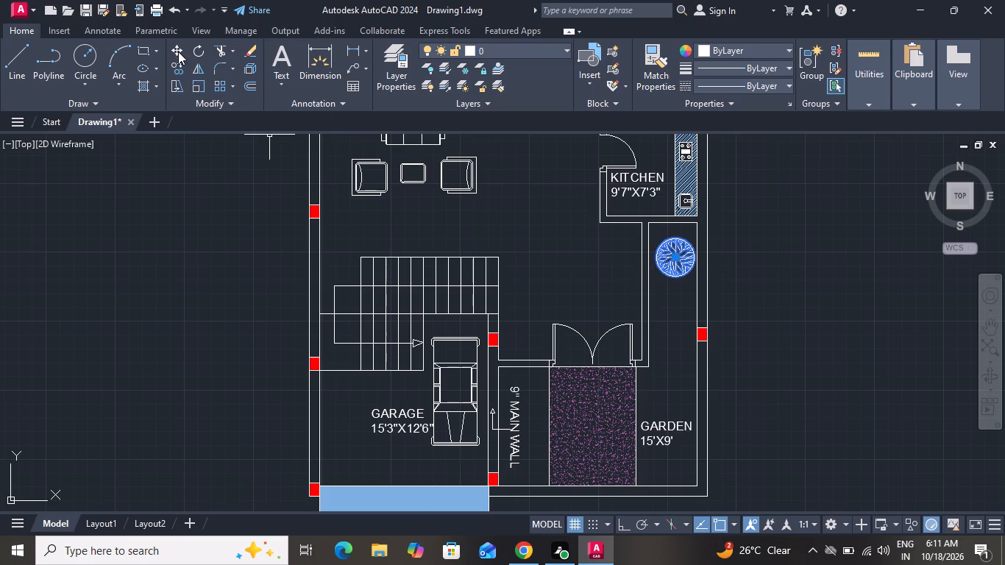
click(180, 72)
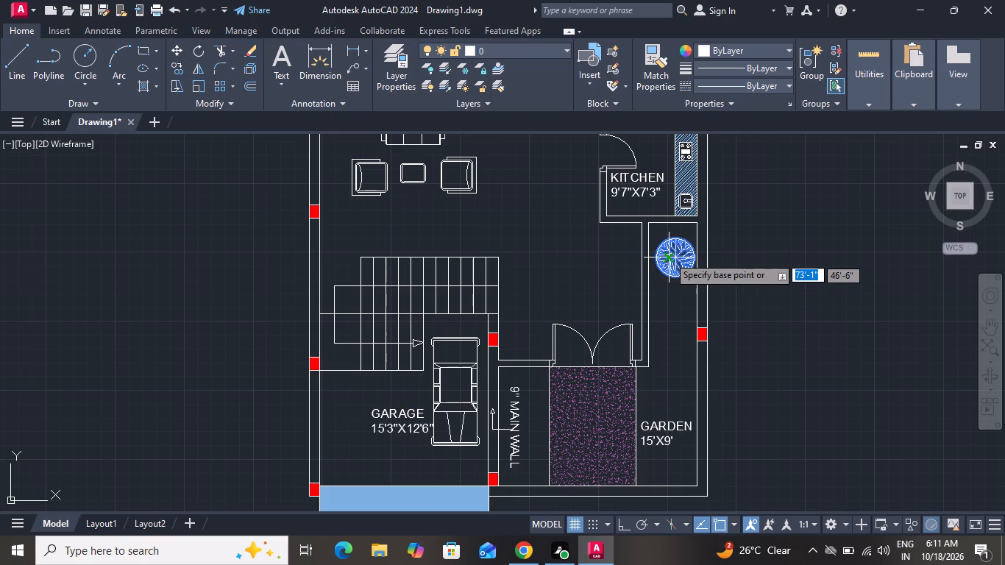
click(675, 258)
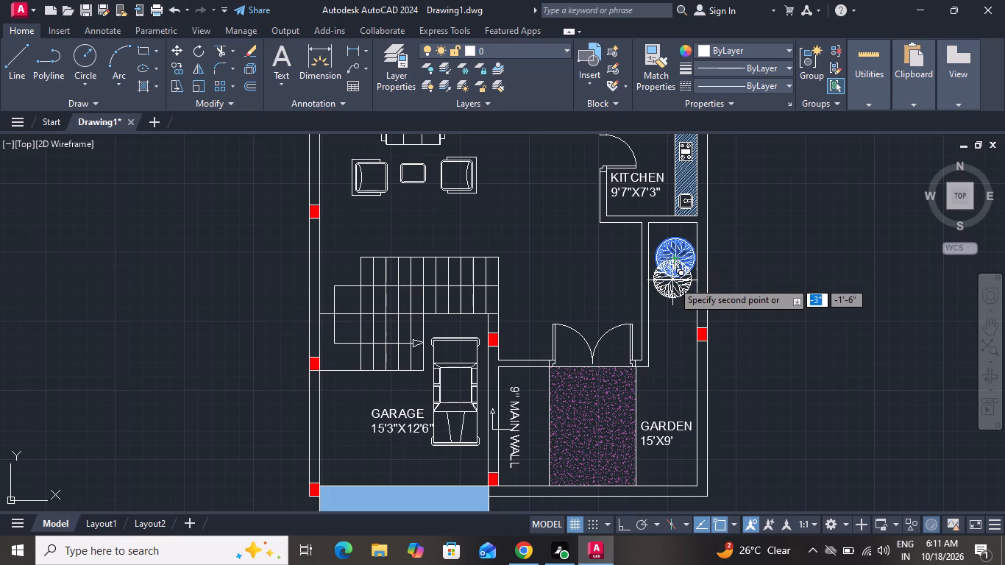
click(675, 308)
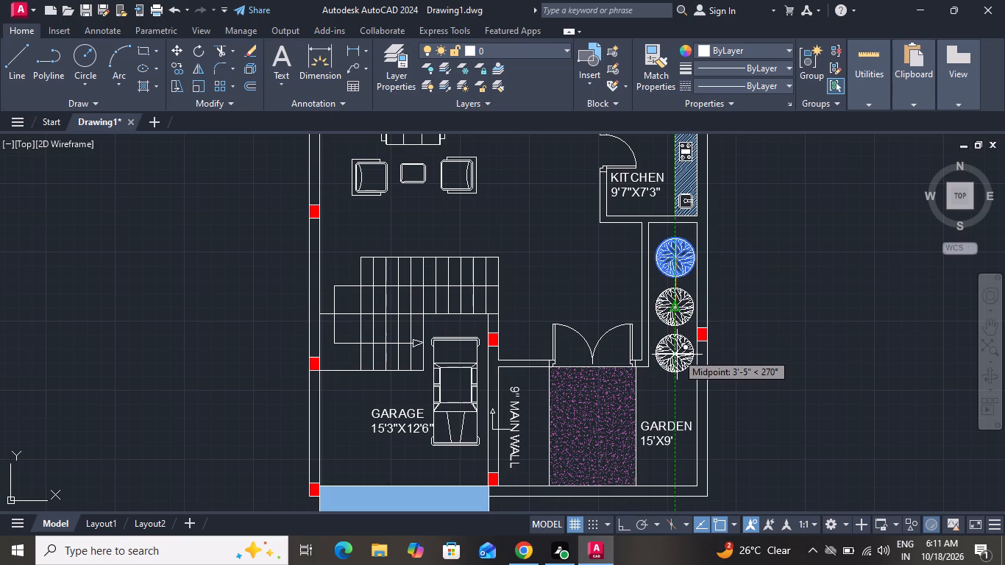
click(677, 355)
right_click(677, 355)
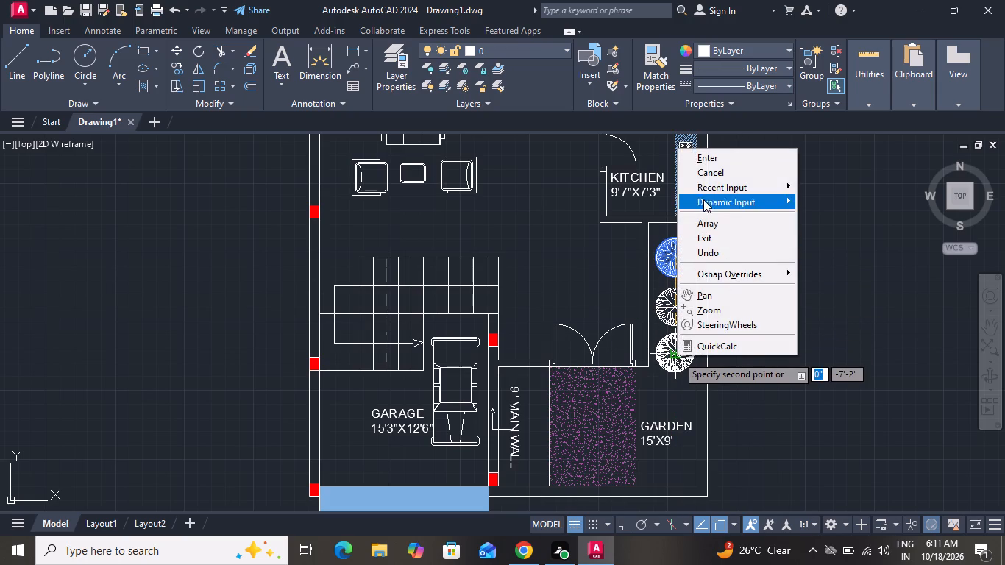
click(705, 175)
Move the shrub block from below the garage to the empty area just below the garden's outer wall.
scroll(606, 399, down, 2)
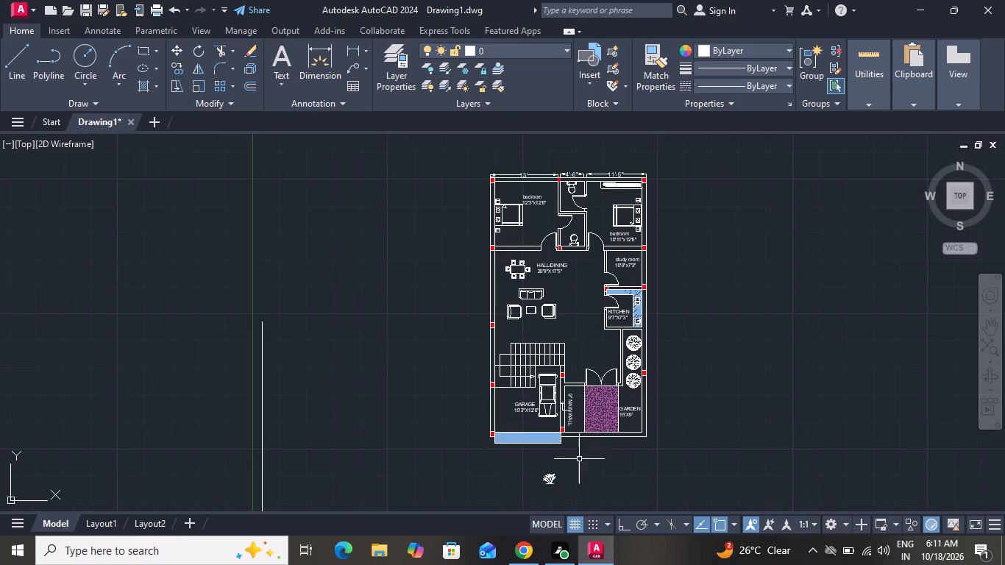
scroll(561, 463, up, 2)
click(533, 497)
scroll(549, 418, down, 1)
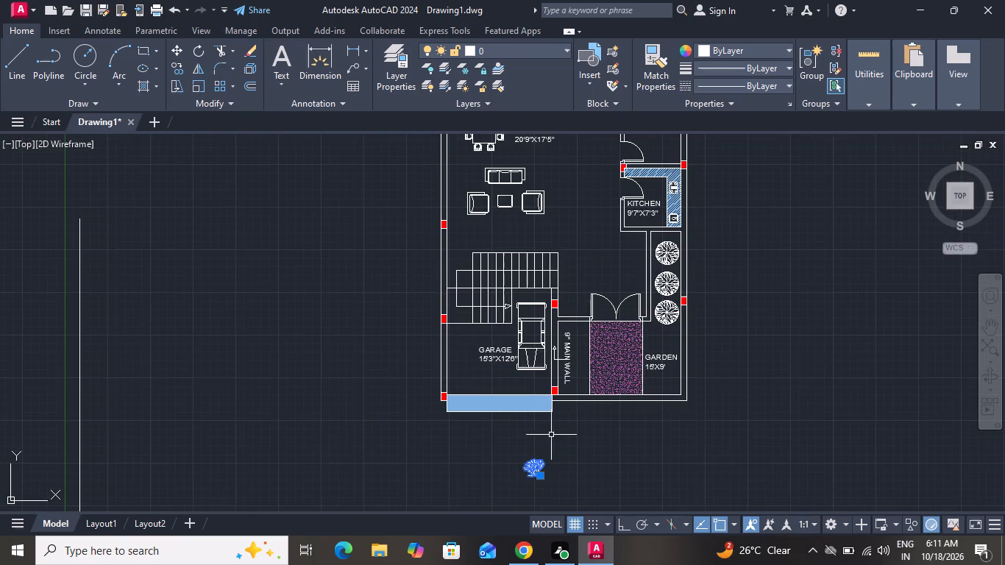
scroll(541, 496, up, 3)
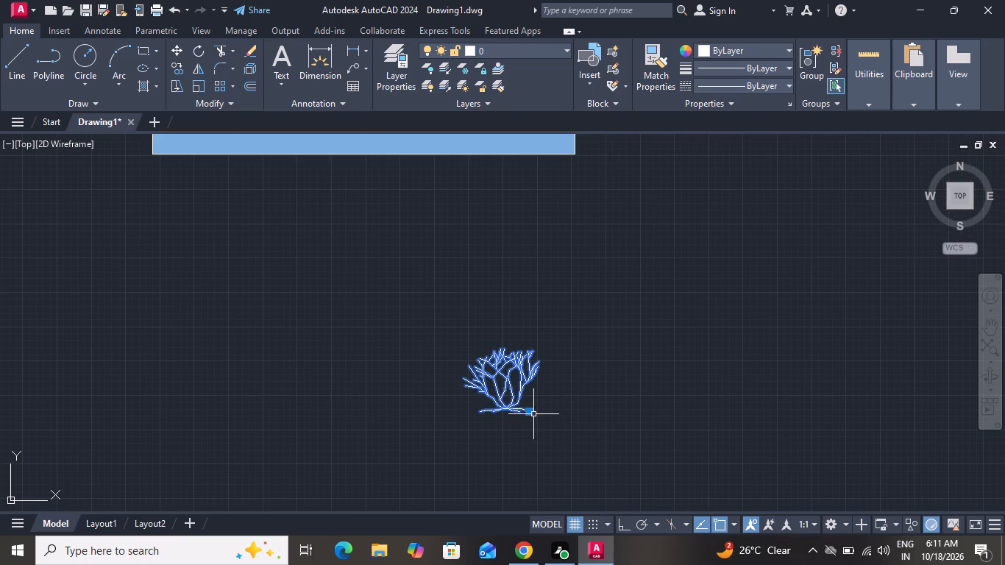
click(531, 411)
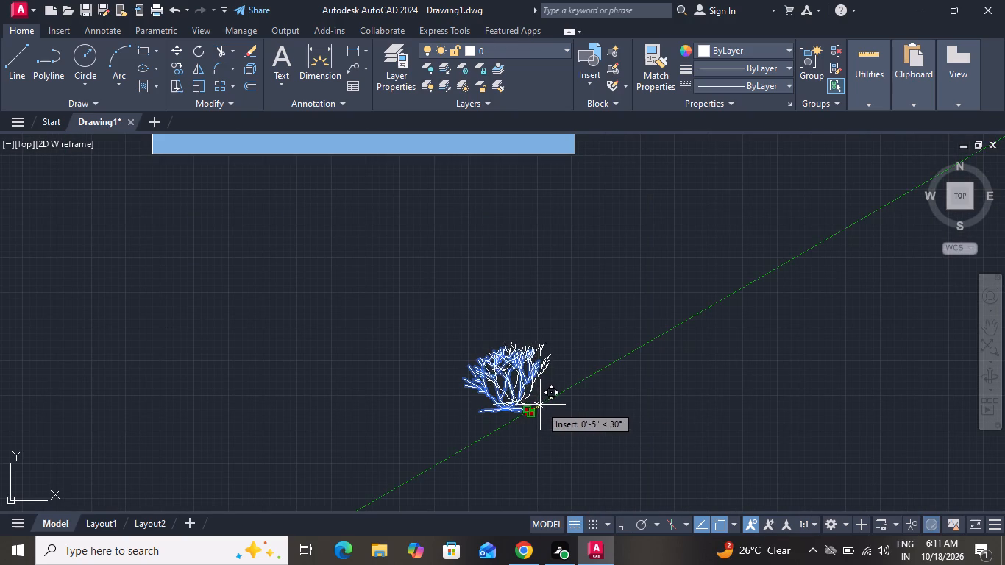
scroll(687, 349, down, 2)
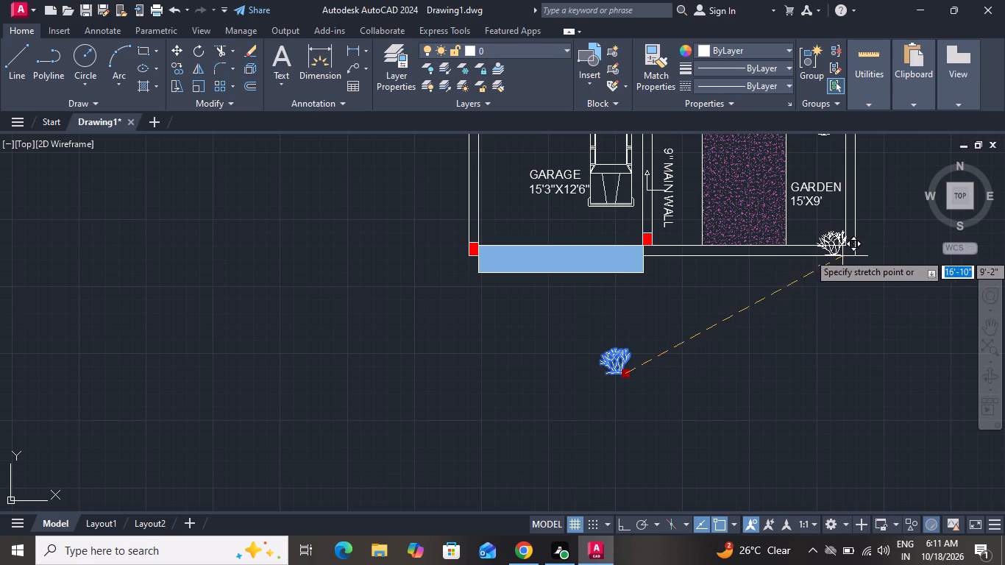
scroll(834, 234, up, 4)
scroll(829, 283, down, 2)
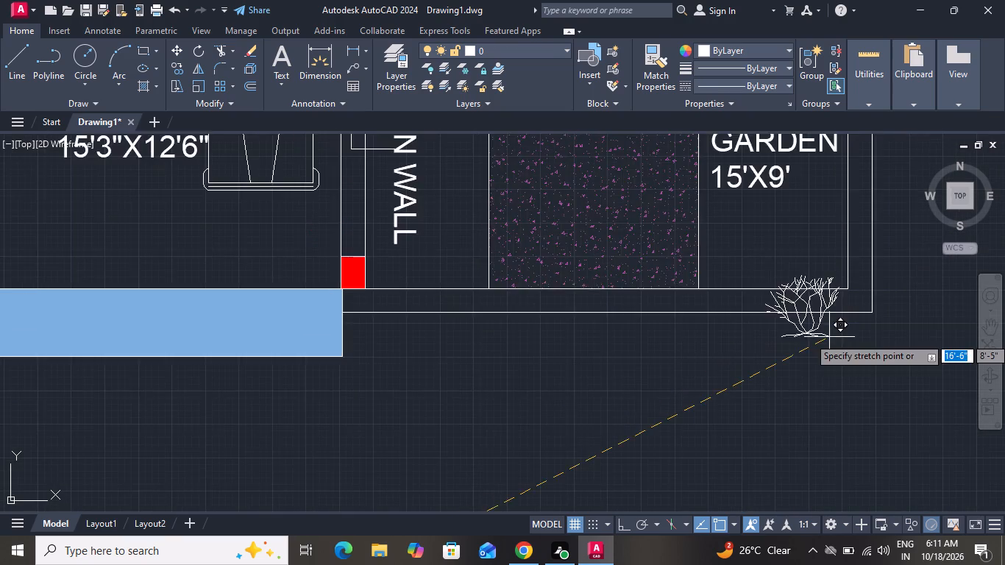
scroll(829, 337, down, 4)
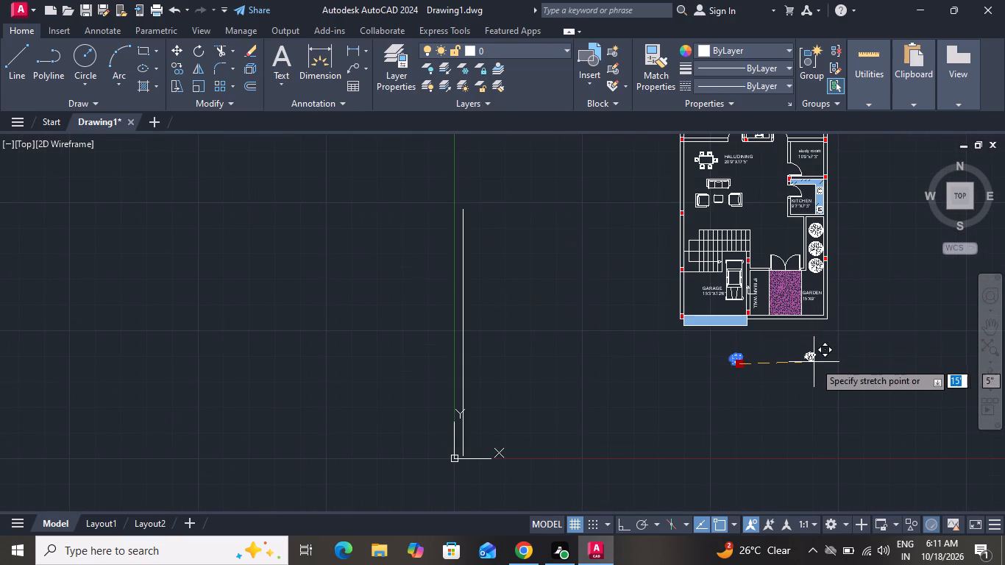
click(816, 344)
Delete the shrub block below the garden.
scroll(823, 351, up, 3)
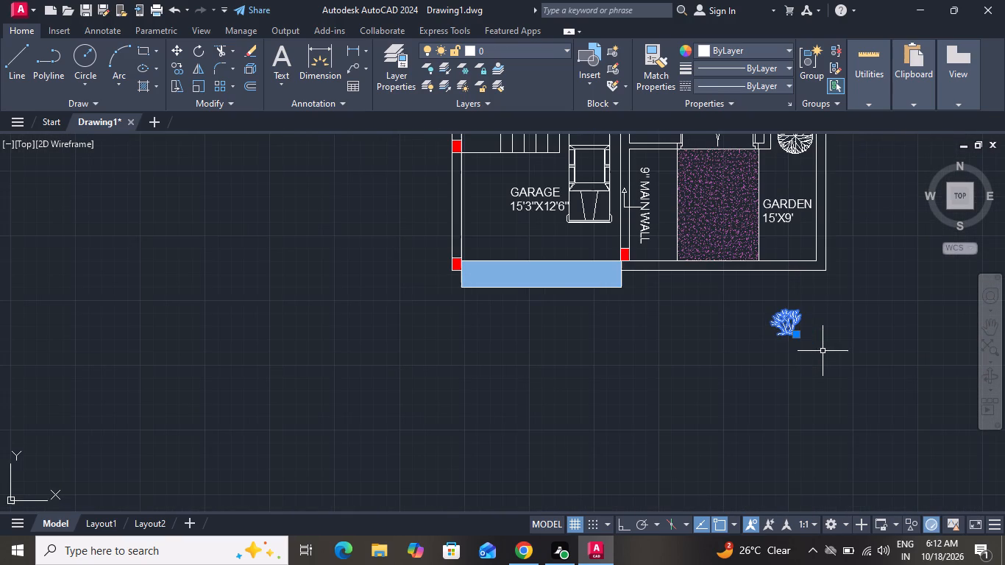
key(Delete)
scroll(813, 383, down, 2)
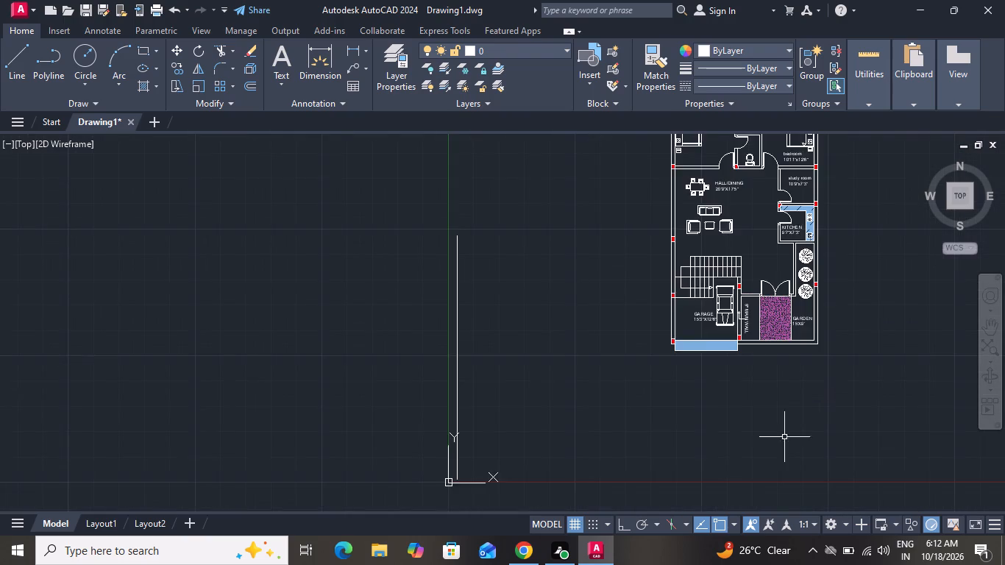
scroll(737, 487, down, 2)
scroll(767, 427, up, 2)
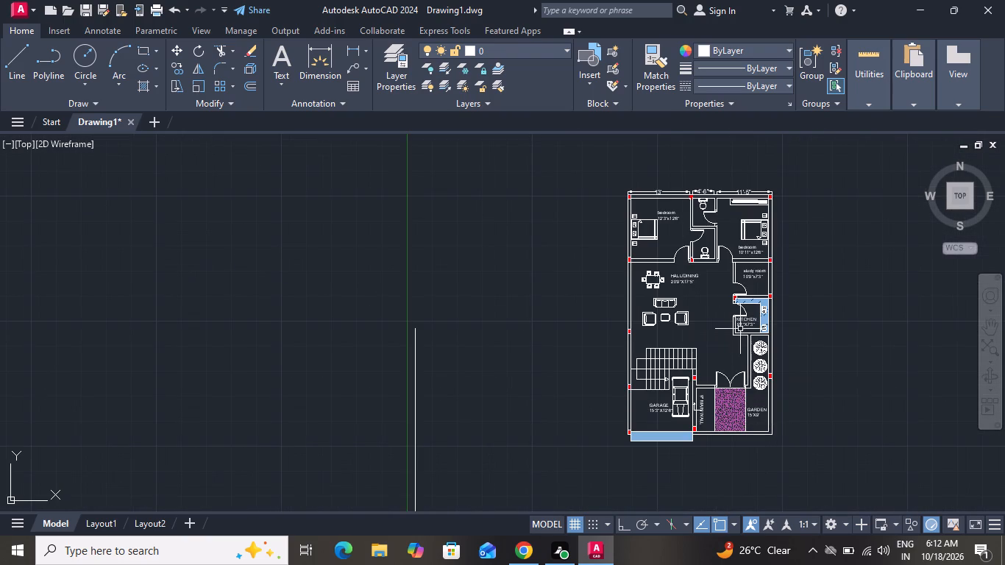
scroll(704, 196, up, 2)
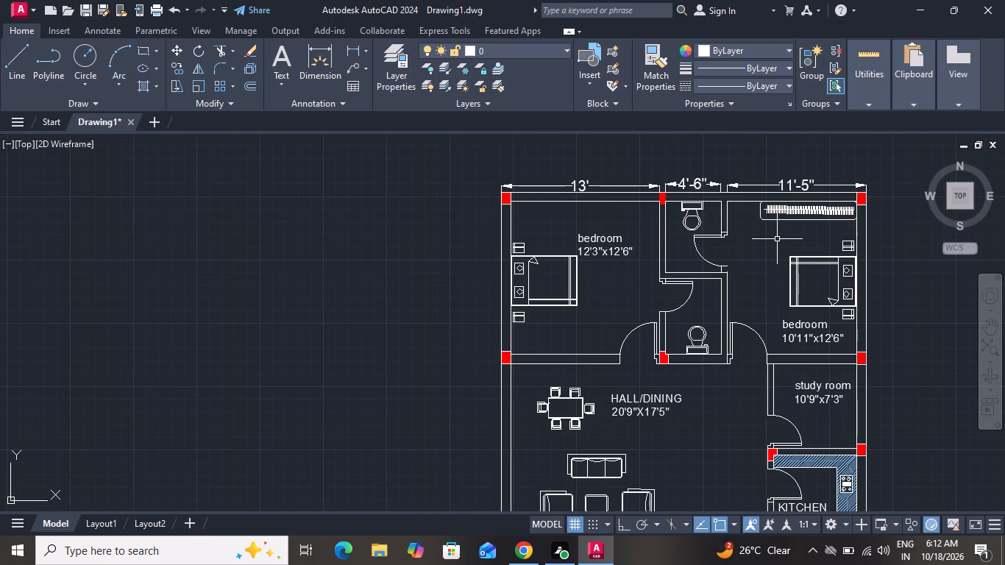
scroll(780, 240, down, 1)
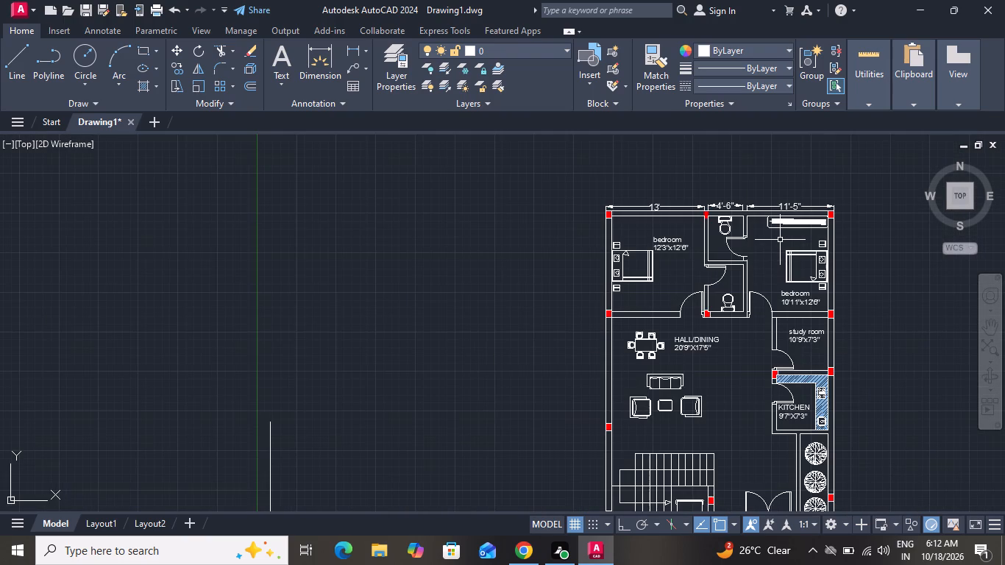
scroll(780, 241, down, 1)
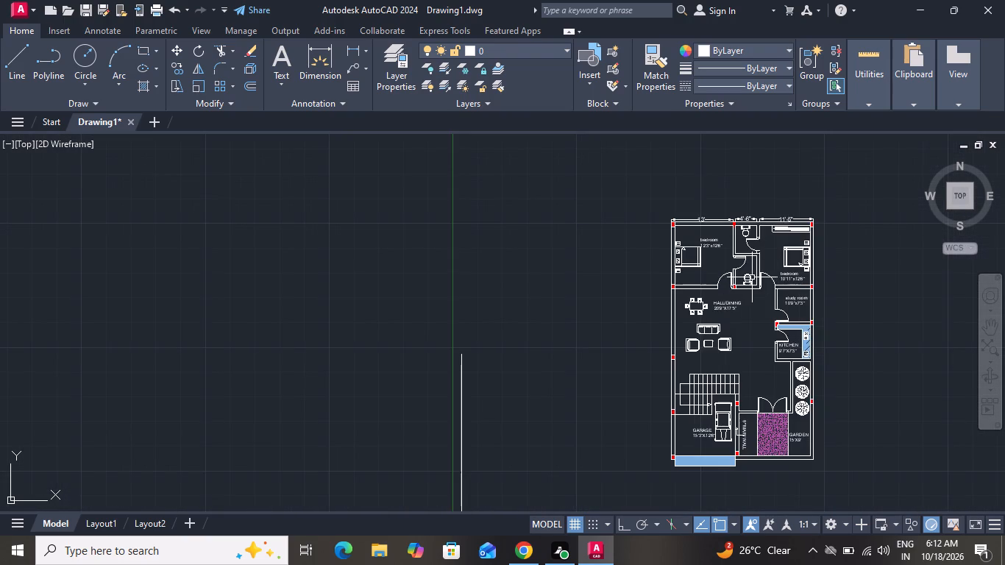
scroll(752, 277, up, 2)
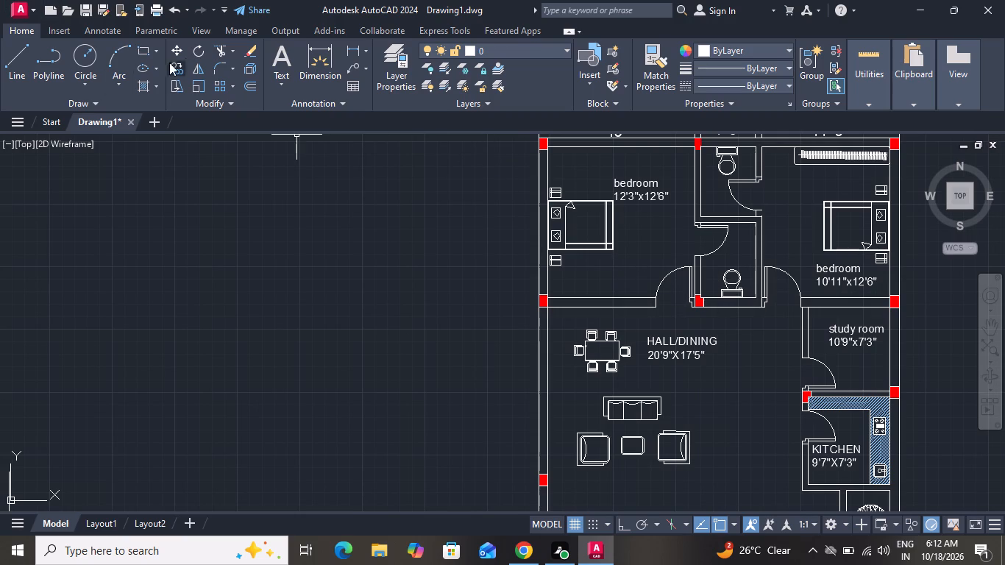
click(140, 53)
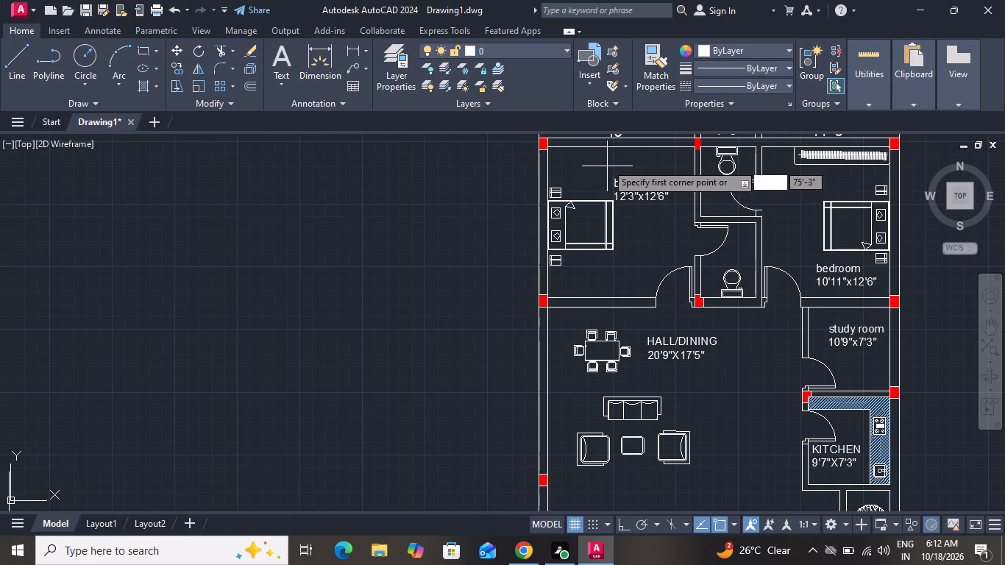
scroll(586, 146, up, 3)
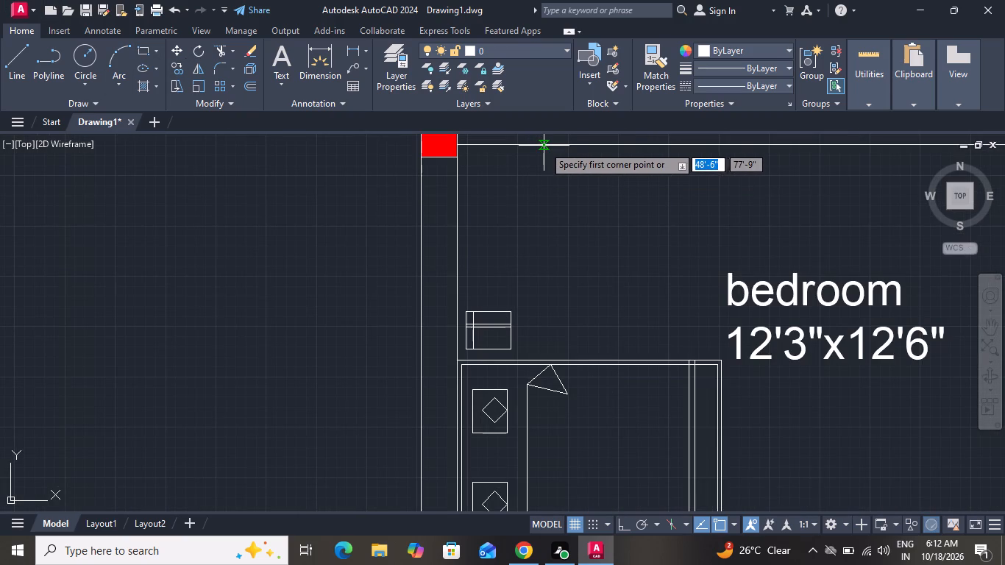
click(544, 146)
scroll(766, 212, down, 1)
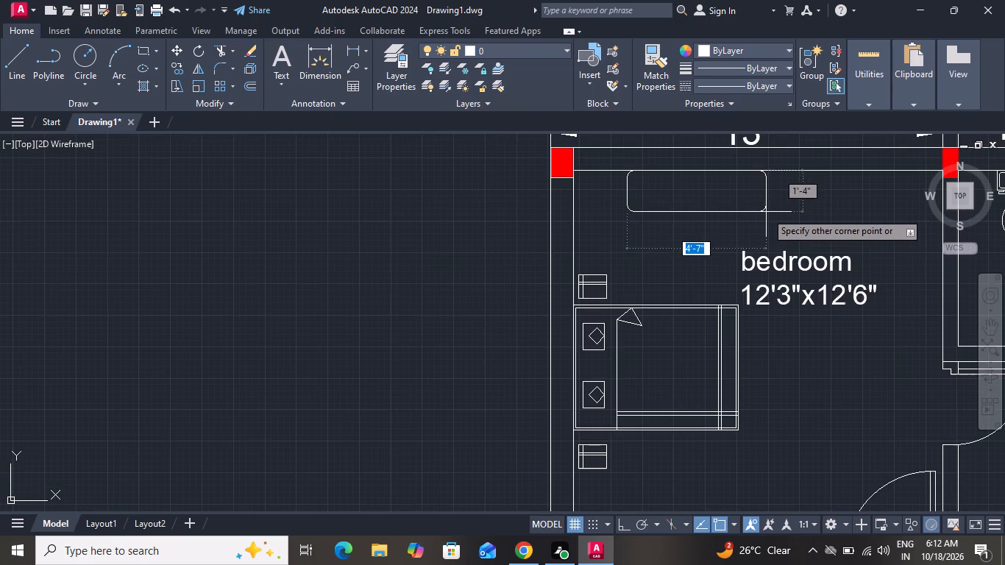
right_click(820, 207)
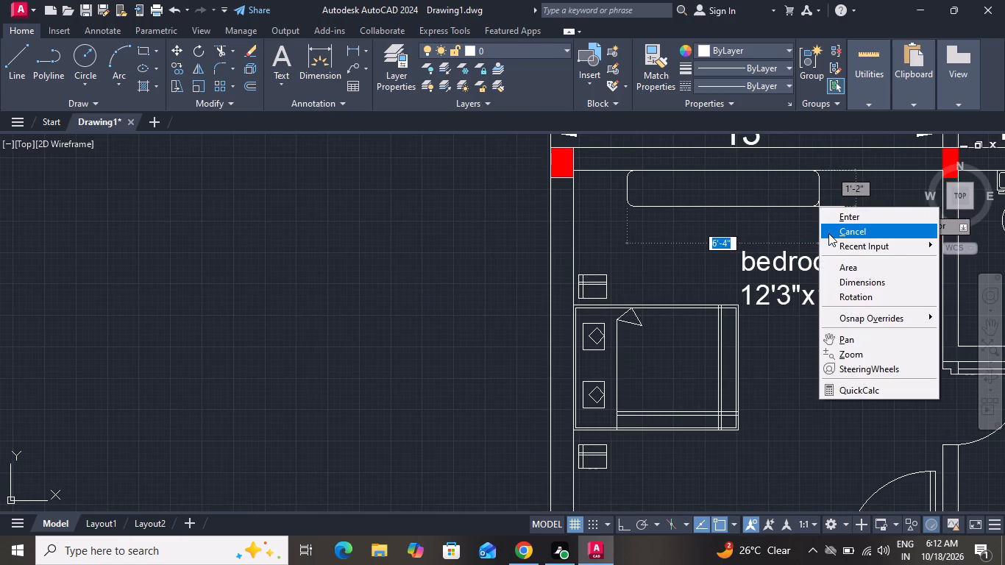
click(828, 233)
Set a rectangle fillet radius of about 1'-11" from two picked points and draw a small upright rectangle in the empty space beside the plan.
text(REC F O)
key(space)
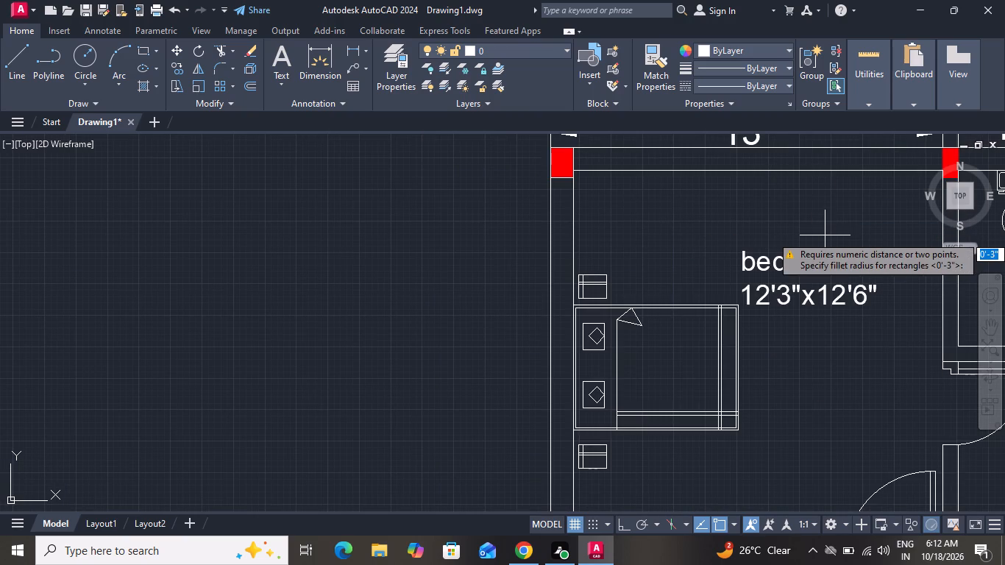
click(238, 352)
click(283, 319)
drag(315, 276, 338, 207)
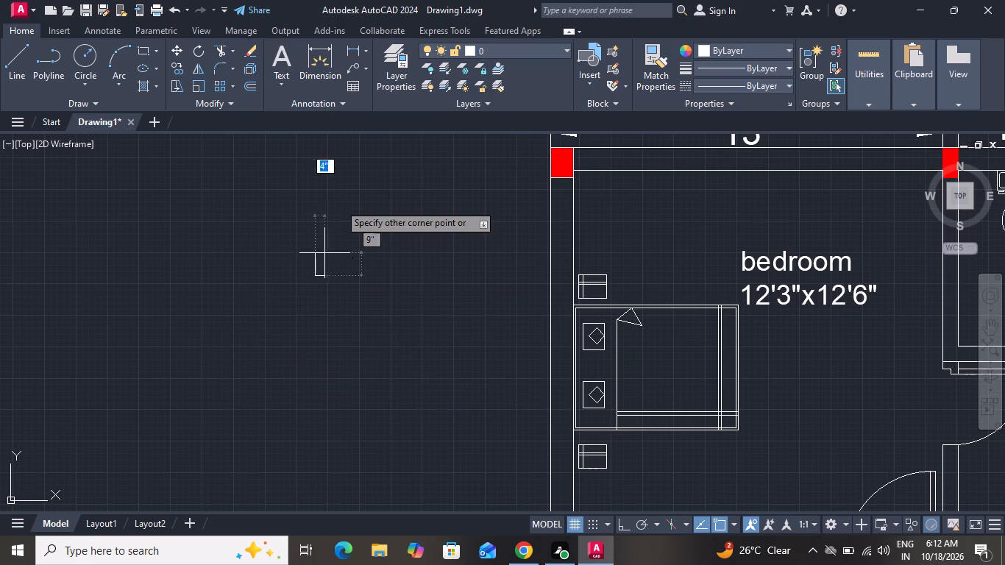
drag(340, 202, 345, 224)
Draw a large rounded-corner rectangle in the empty space beside the plan, overlapping the small upright rectangle.
click(146, 49)
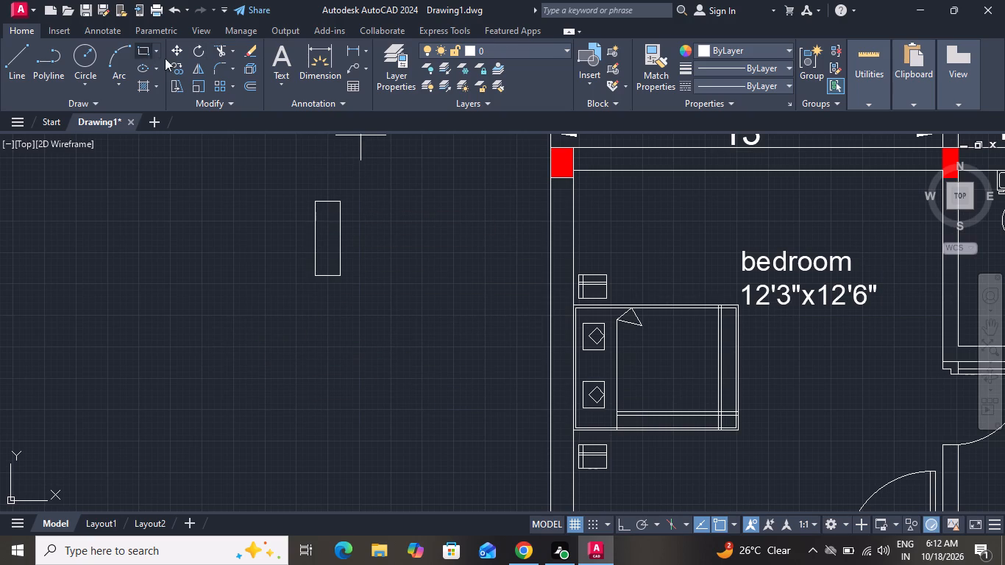
click(159, 425)
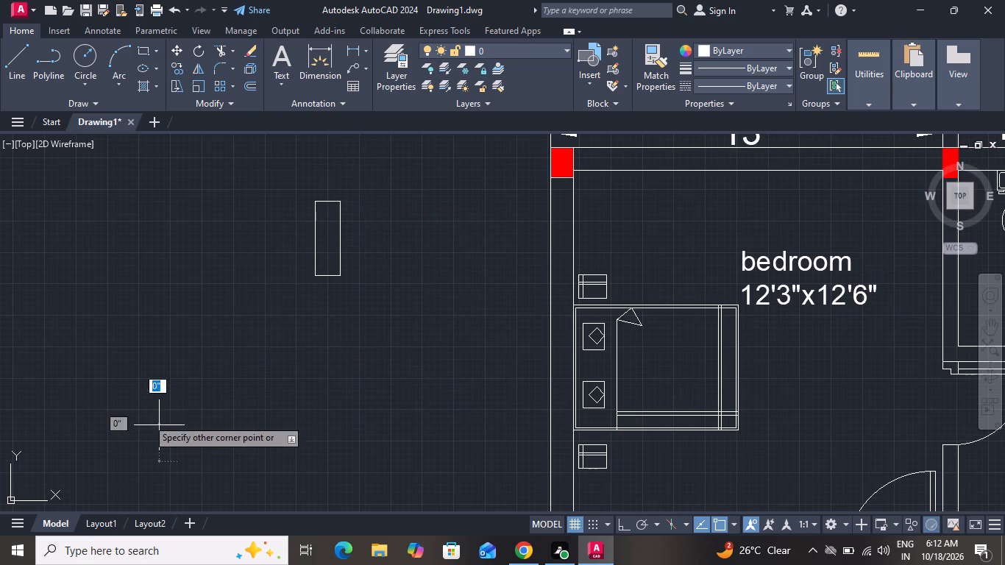
click(465, 208)
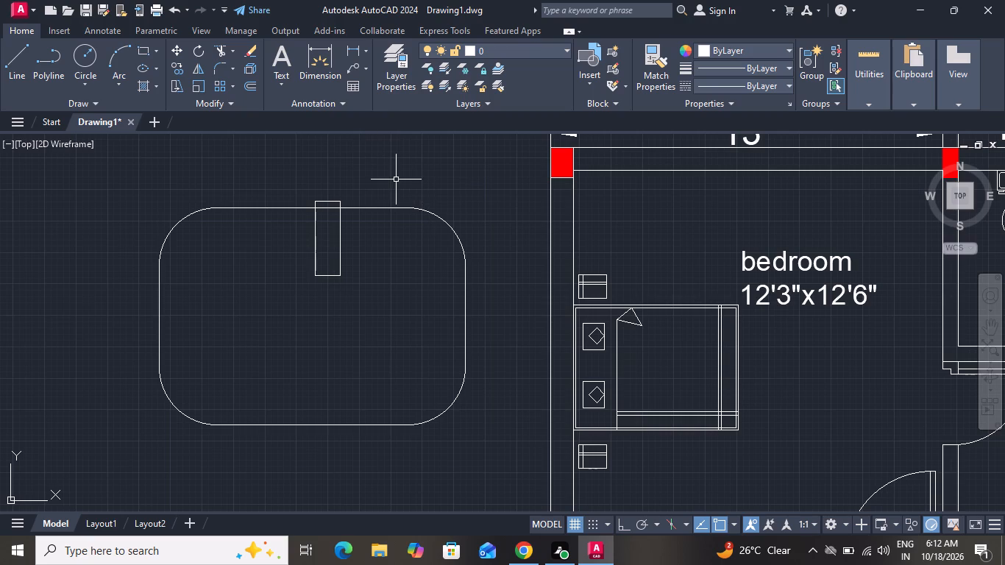
Draw a wardrobe rectangle about 8'-2" by 1'-7" with a near-zero fillet radius in the upper-left corner of the 12'3"x12'6" bedroom.
text(REC F O)
key(space)
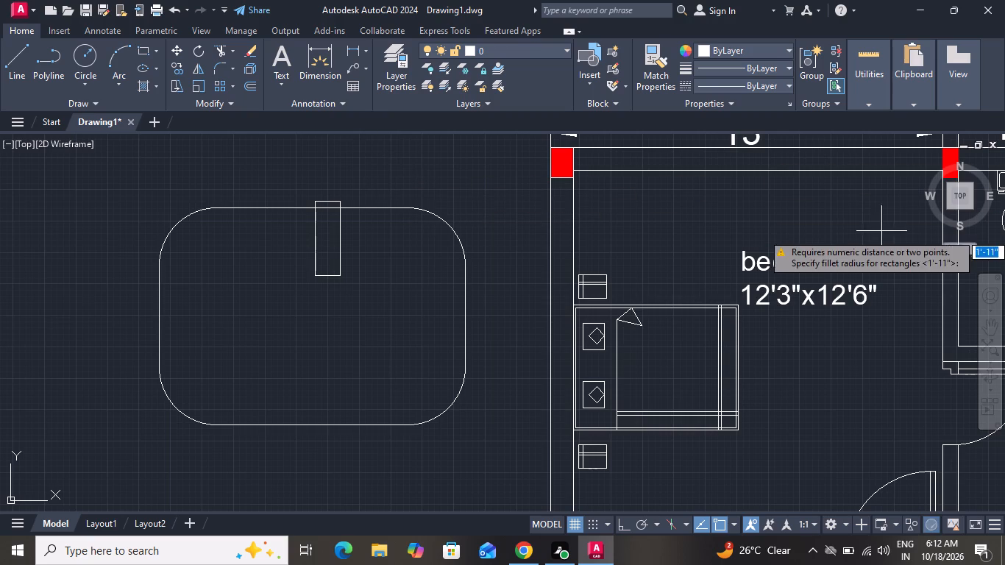
click(647, 175)
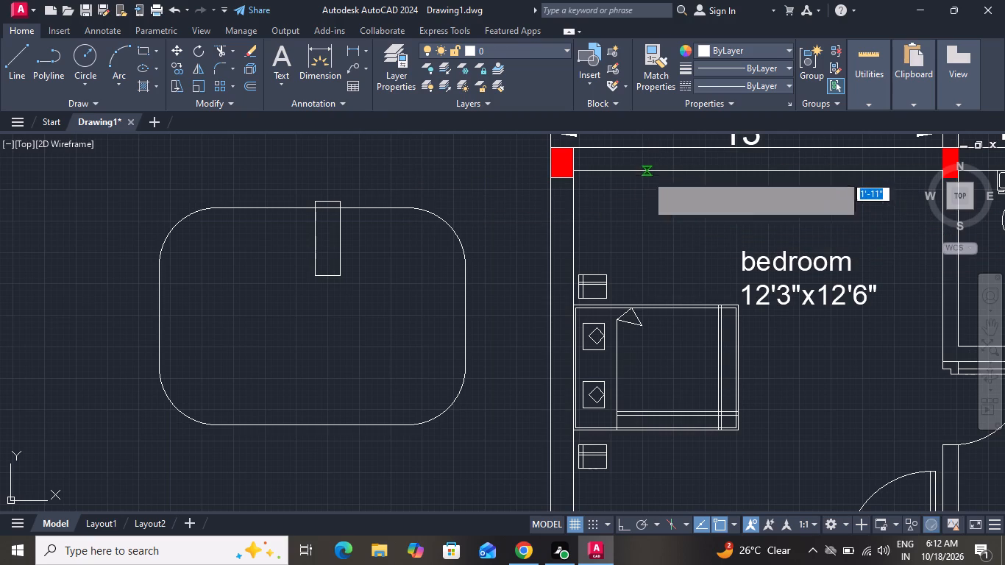
click(650, 174)
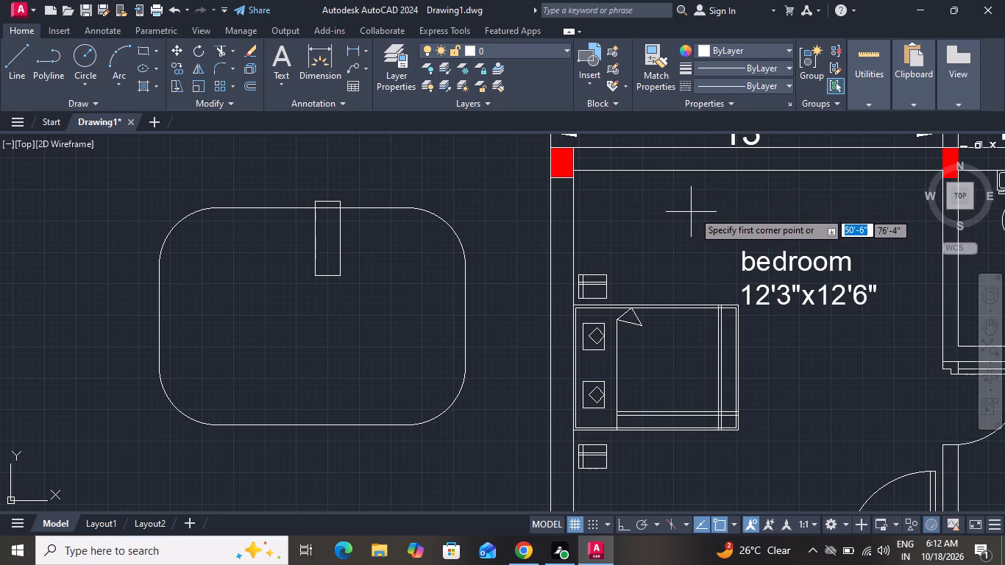
click(819, 174)
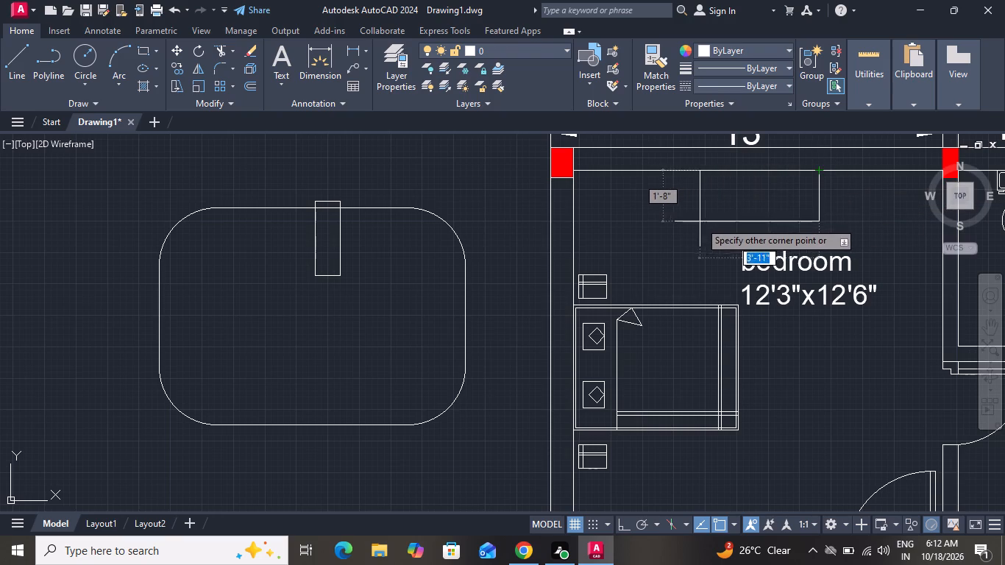
click(573, 217)
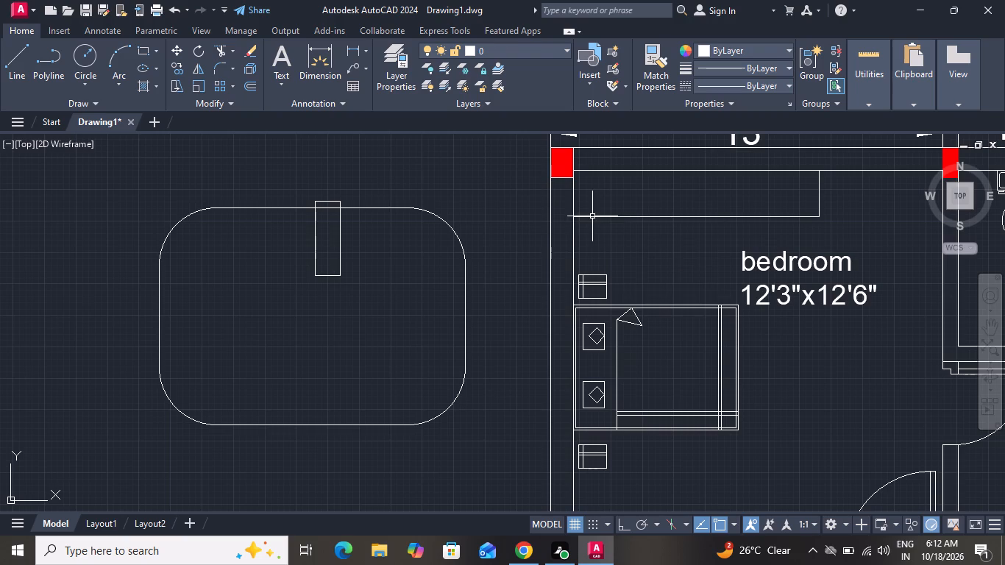
Draw a horizontal line lengthwise through the middle of the new wardrobe rectangle, from its left edge's midpoint to its right edge.
click(28, 47)
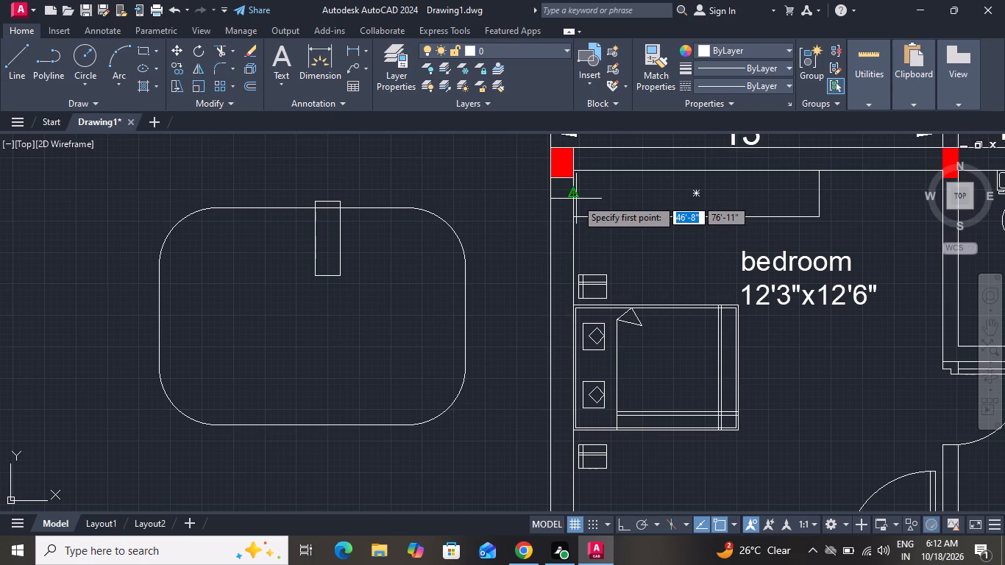
click(576, 199)
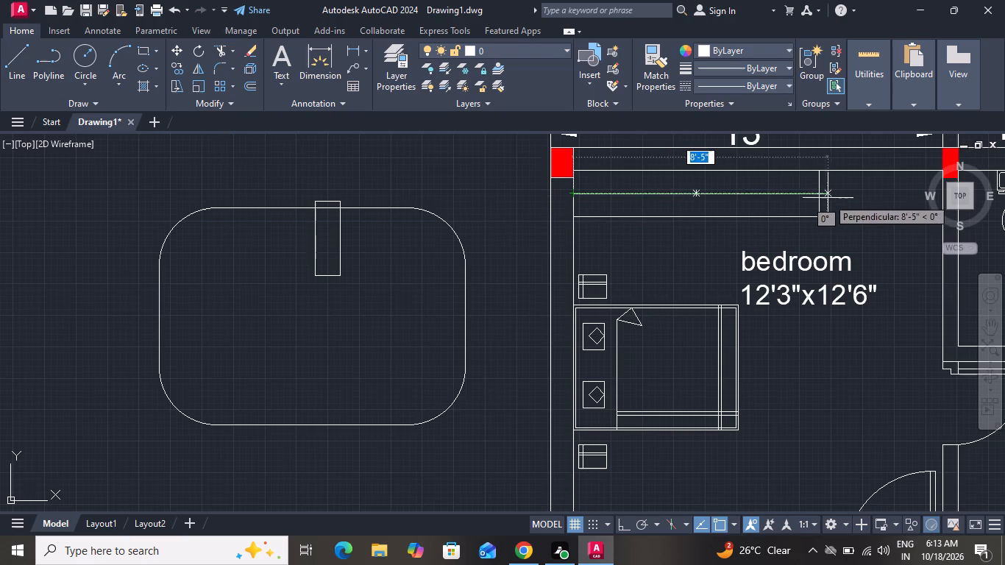
click(820, 195)
right_click(820, 195)
click(823, 215)
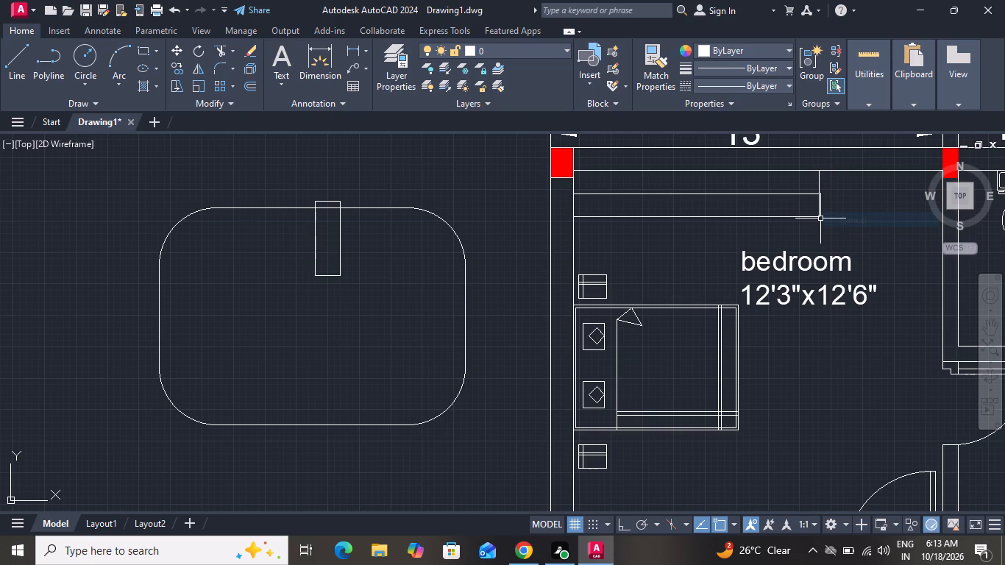
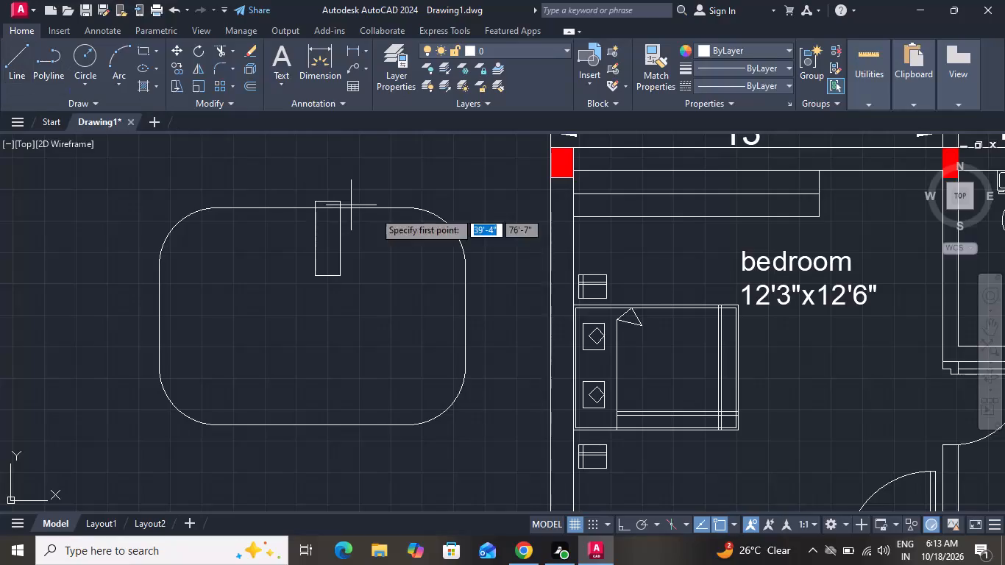
With Ortho mode on, draw a short vertical line crossing the wardrobe's horizontal centre line near its left end.
scroll(647, 188, up, 2)
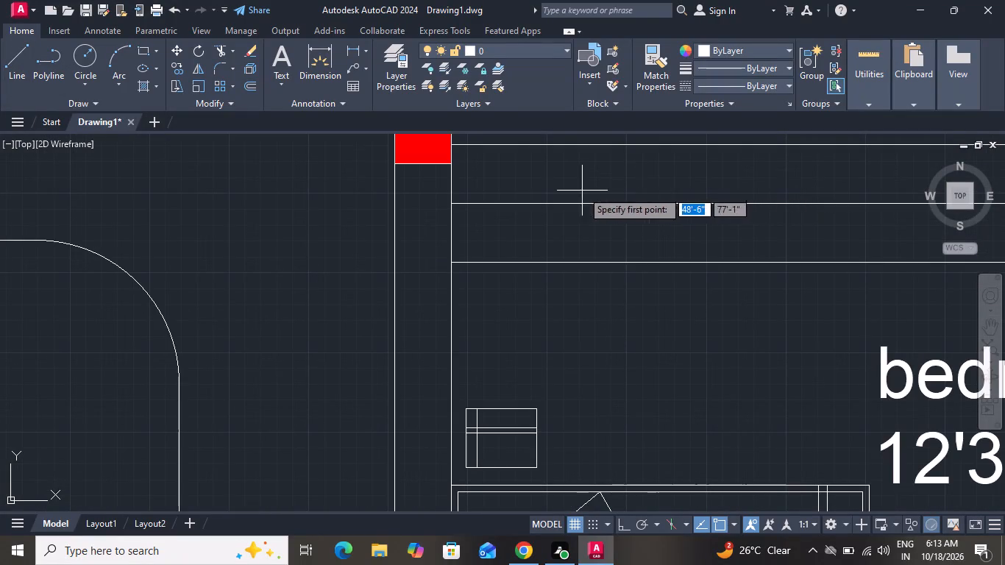
click(489, 178)
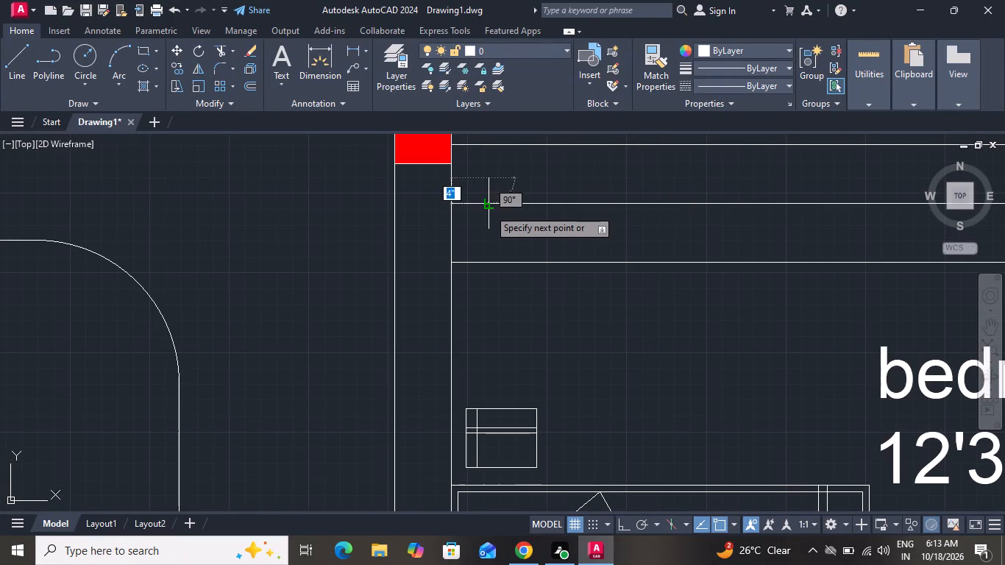
click(619, 521)
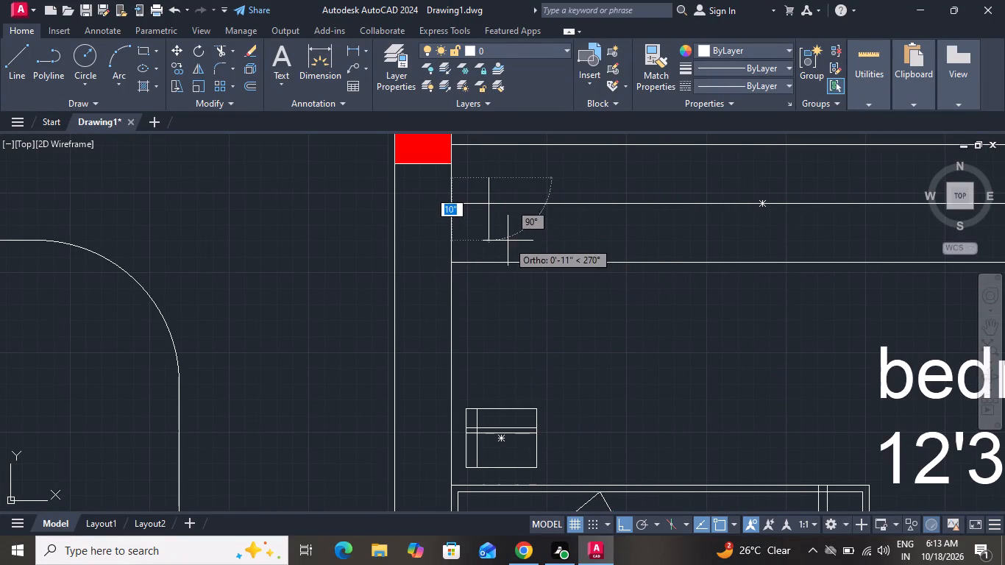
click(502, 226)
right_click(502, 226)
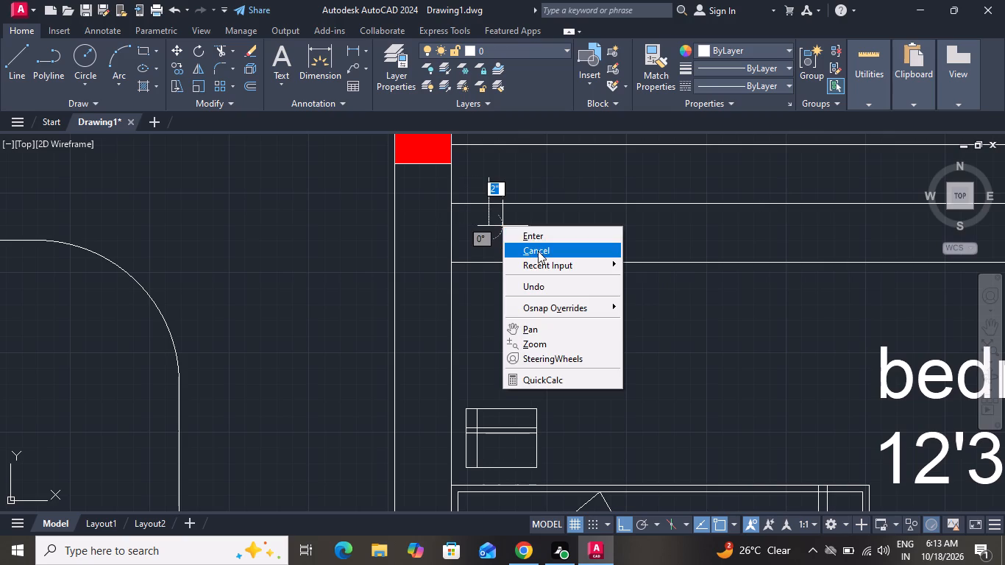
click(538, 251)
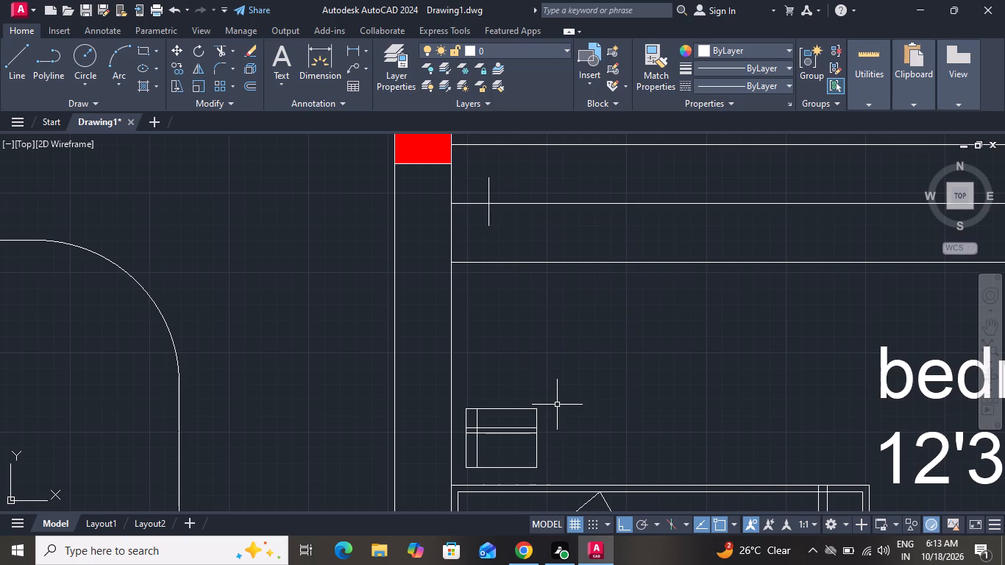
Offset the short vertical line by 2" nine times in succession toward the wardrobe's right end, starting a row of hanger lines.
text(O 2)
key(shift+quotedbl)
key(Return)
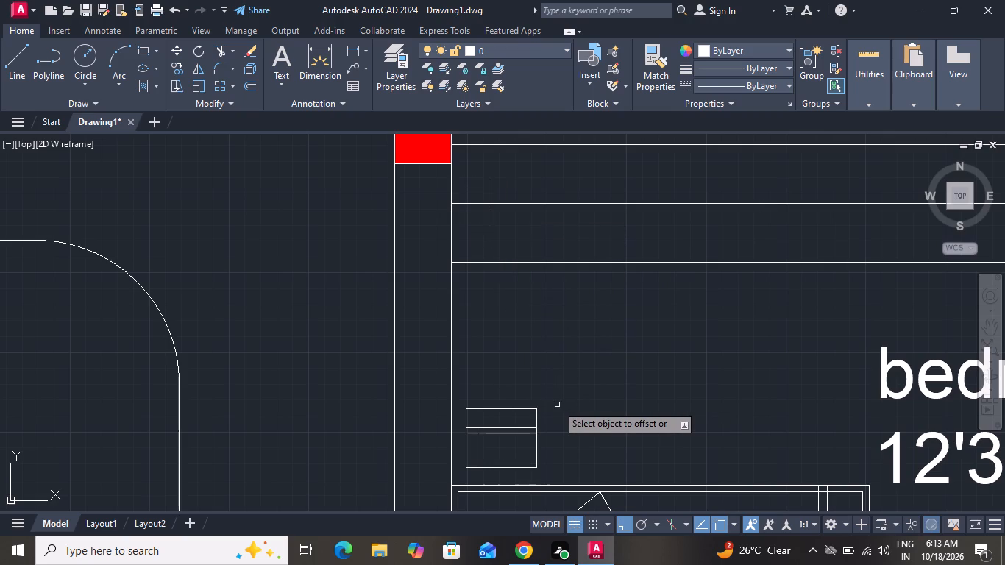
scroll(483, 189, up, 2)
click(498, 194)
click(541, 199)
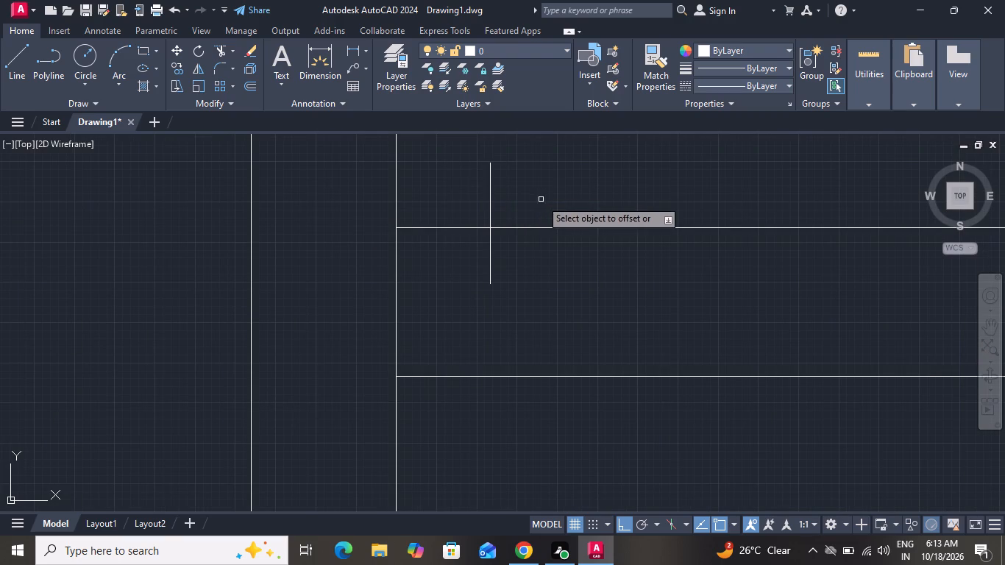
drag(490, 213, 502, 210)
click(528, 209)
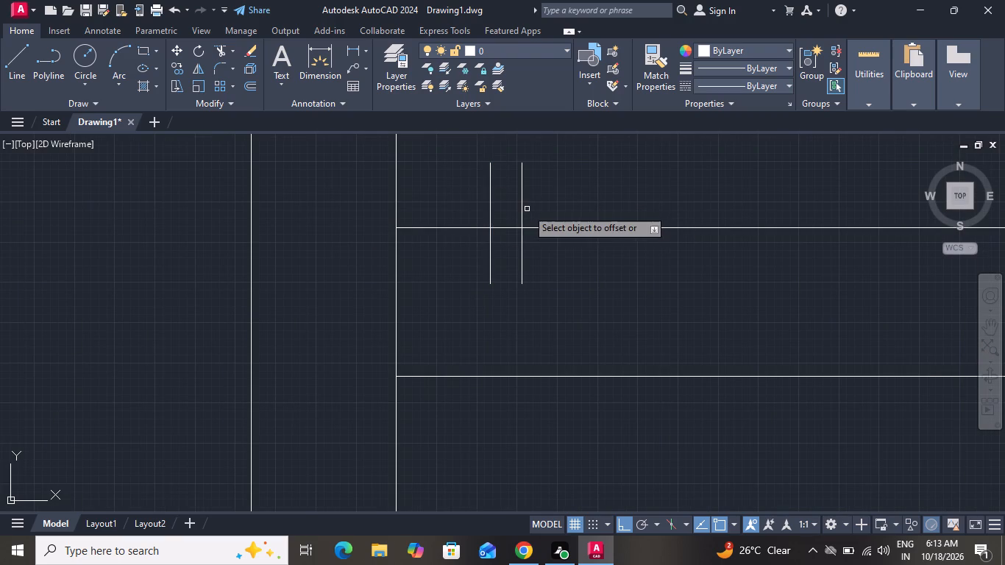
click(524, 218)
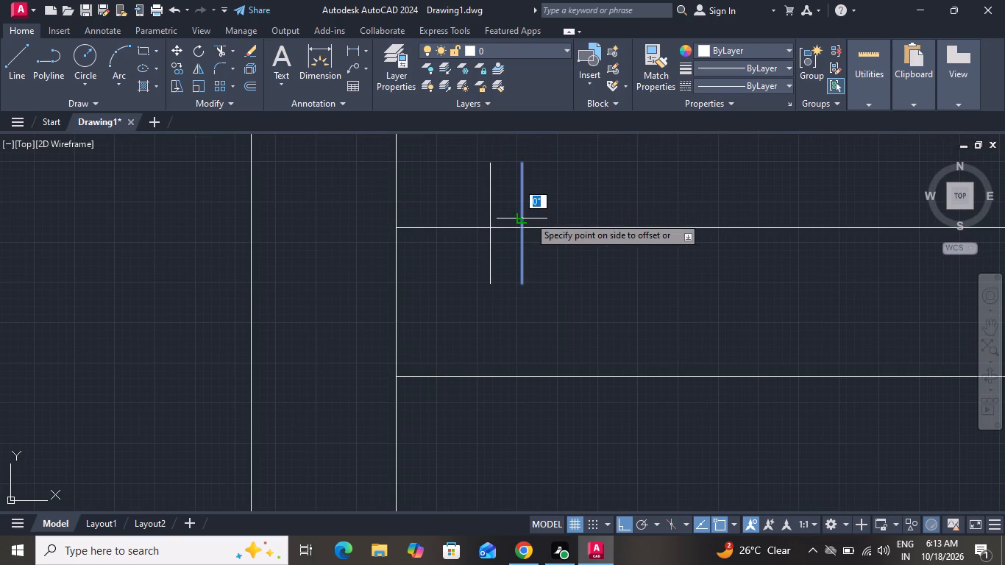
click(546, 212)
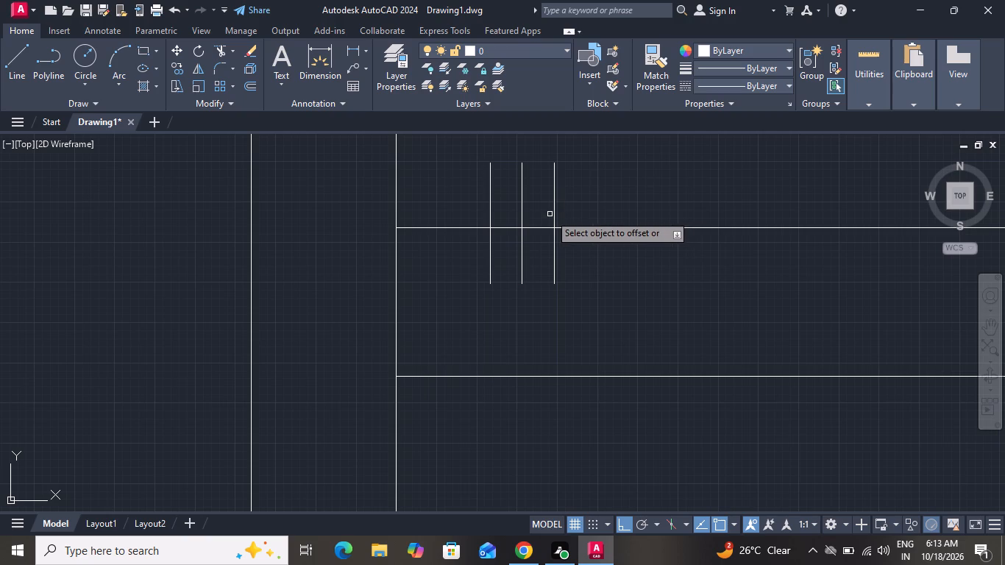
drag(555, 213, 567, 211)
click(624, 219)
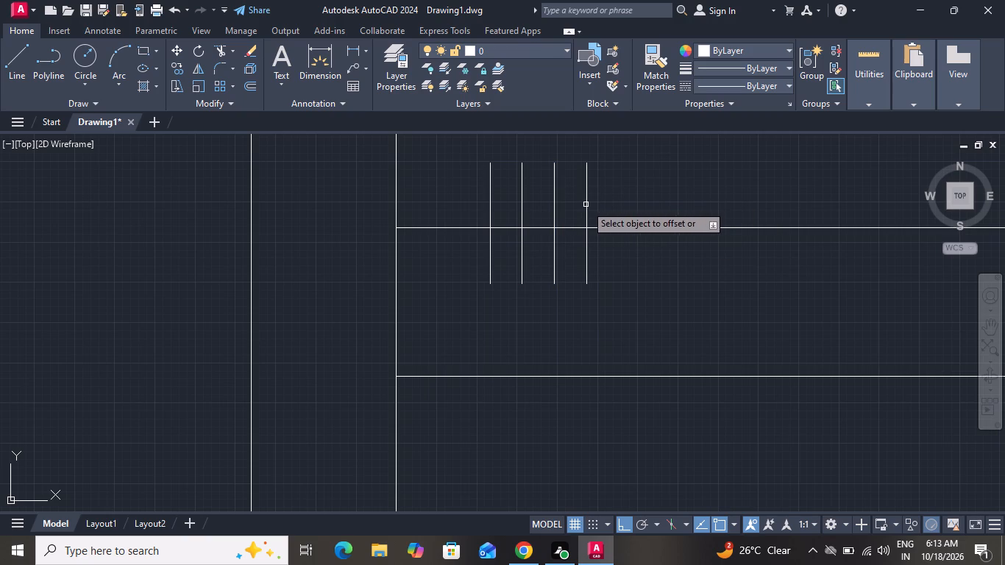
click(586, 205)
click(629, 202)
drag(620, 206, 629, 208)
click(647, 210)
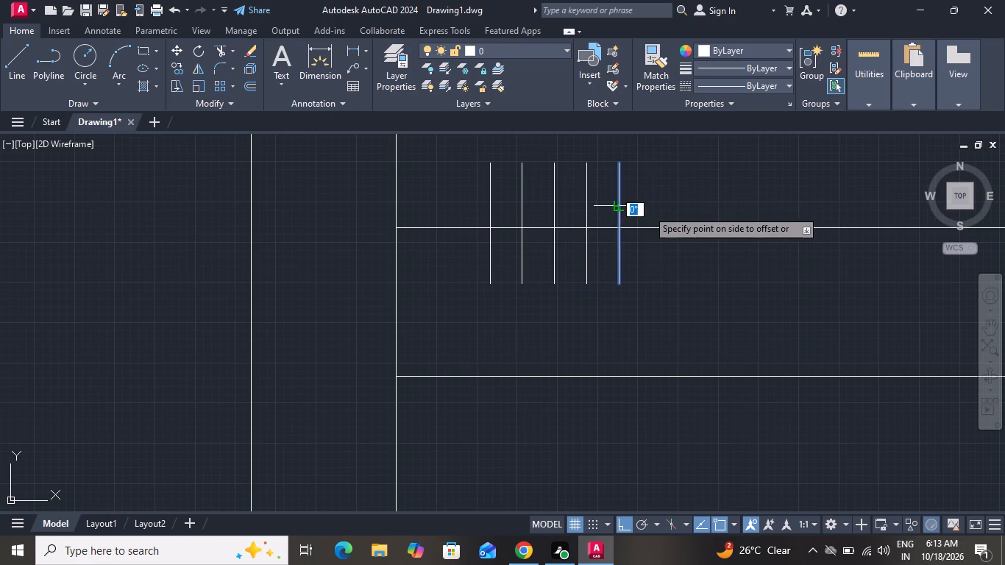
drag(651, 208, 660, 208)
click(707, 208)
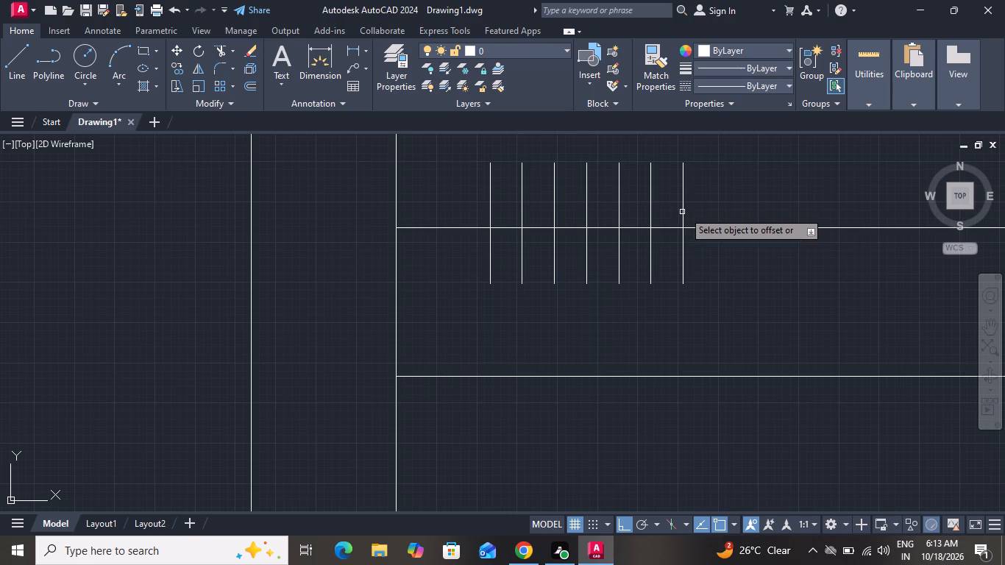
click(683, 211)
click(697, 205)
drag(717, 202, 736, 202)
click(745, 202)
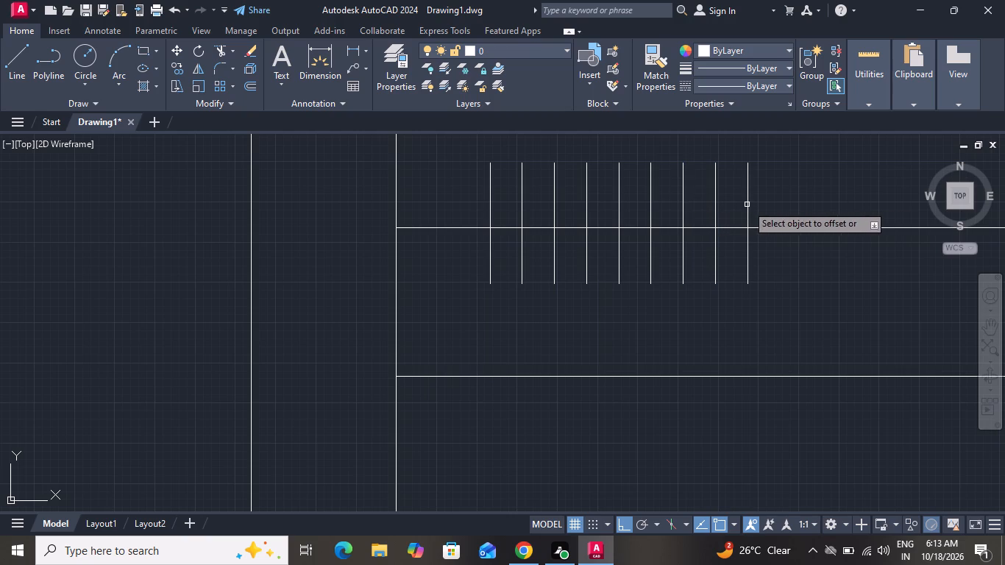
drag(747, 205, 764, 204)
click(769, 202)
Extend the row with five more hanger lines, offsetting each newest one 2" to the right.
scroll(767, 230, down, 3)
scroll(812, 220, up, 3)
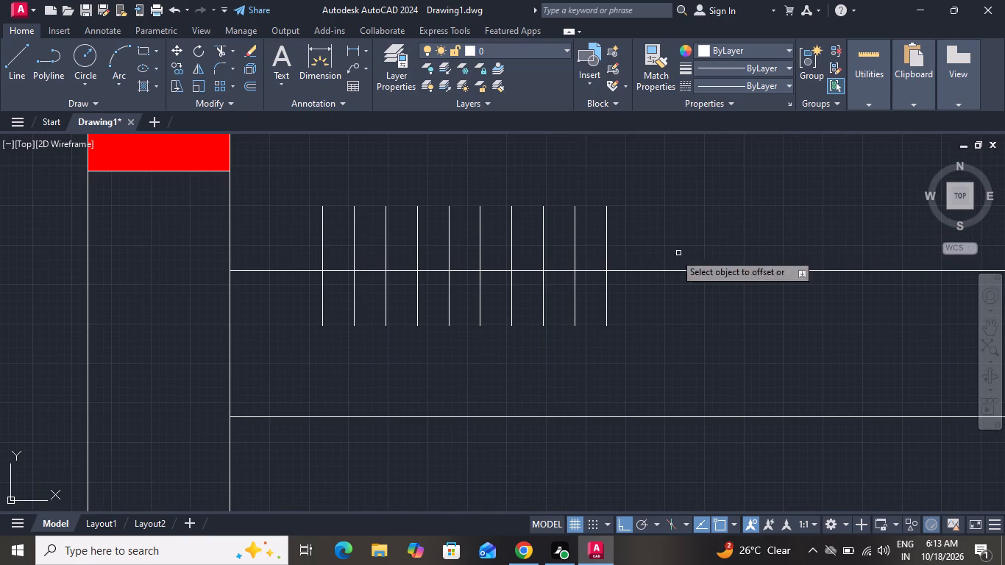
drag(608, 242, 618, 243)
click(644, 244)
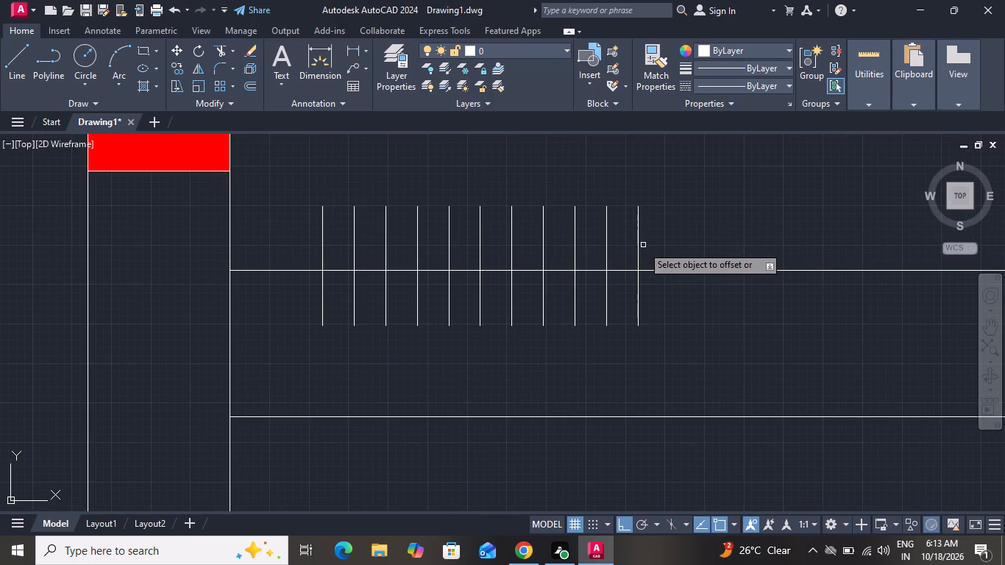
drag(636, 249, 649, 248)
click(668, 244)
drag(668, 251, 683, 246)
click(690, 242)
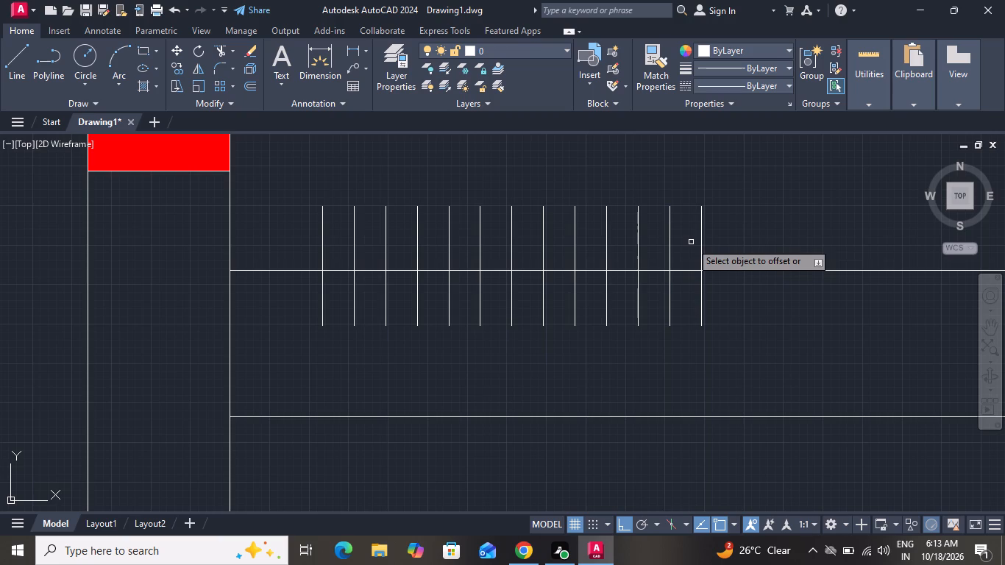
drag(702, 241, 722, 234)
click(723, 234)
drag(731, 234, 745, 232)
click(761, 230)
Continue the 2" offsets from the last hanger line, adding six more toward the wardrobe's right end.
scroll(709, 221, down, 2)
scroll(739, 232, up, 1)
scroll(817, 258, down, 2)
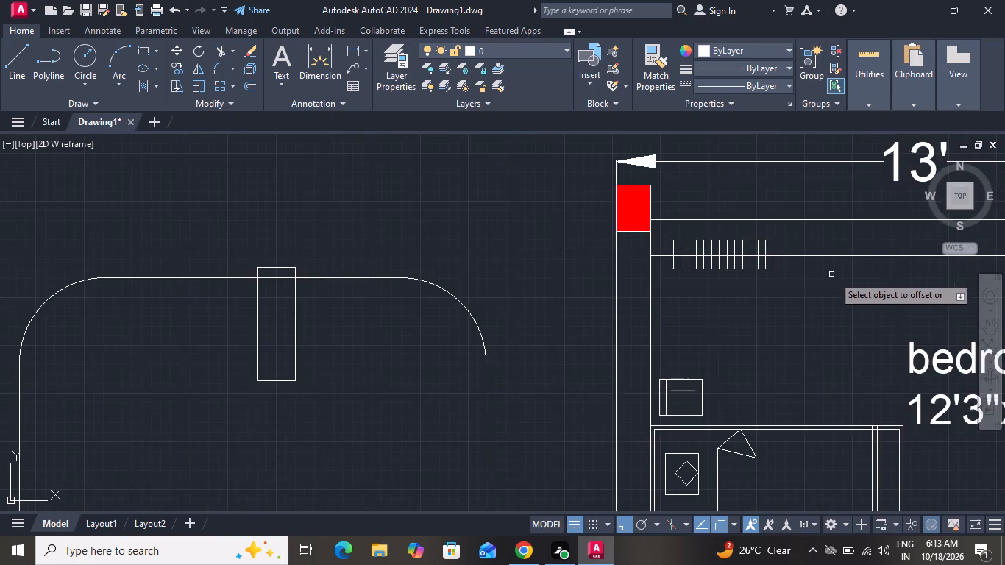
scroll(831, 293, down, 2)
scroll(816, 310, up, 2)
scroll(923, 224, up, 2)
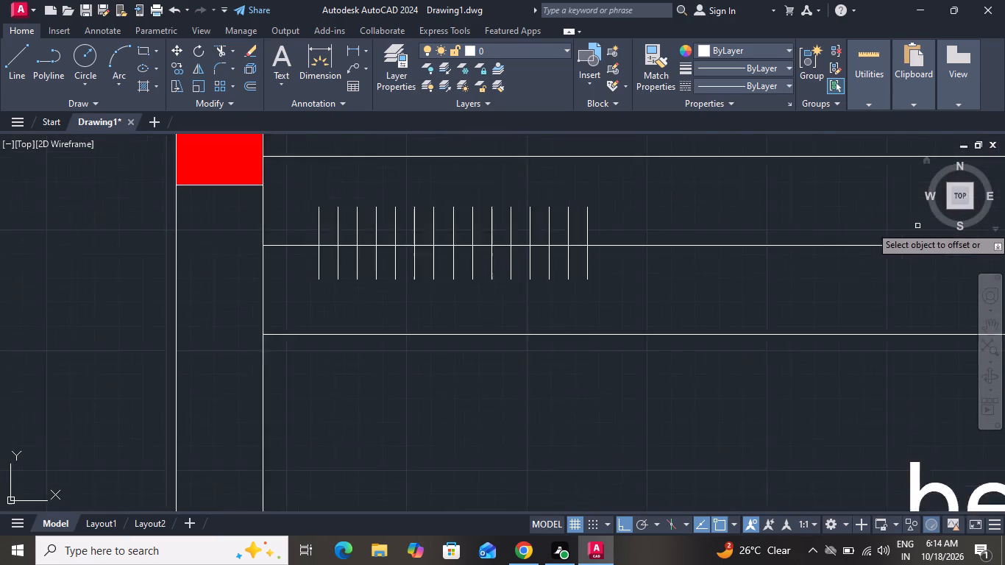
scroll(917, 226, up, 1)
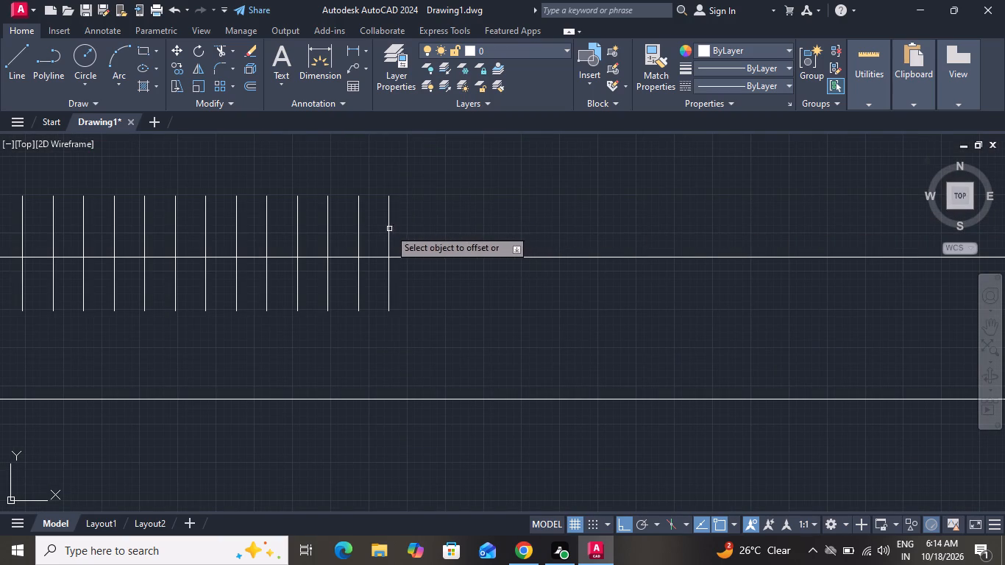
click(388, 229)
click(430, 239)
drag(418, 232, 428, 231)
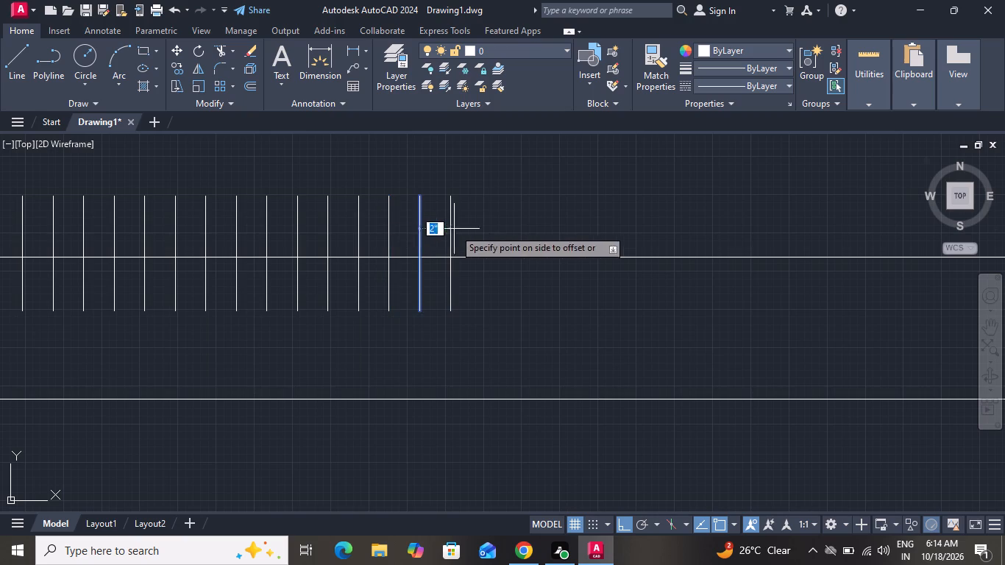
click(454, 229)
drag(451, 230, 471, 232)
click(521, 236)
click(480, 237)
click(499, 232)
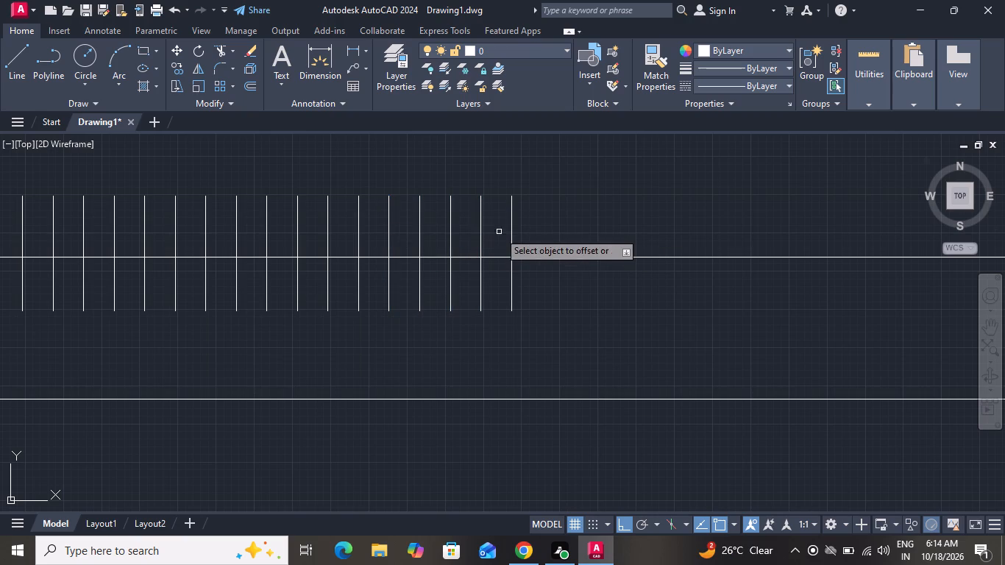
drag(512, 235, 525, 233)
click(541, 232)
drag(541, 232, 561, 230)
click(605, 233)
drag(541, 230, 561, 230)
click(594, 230)
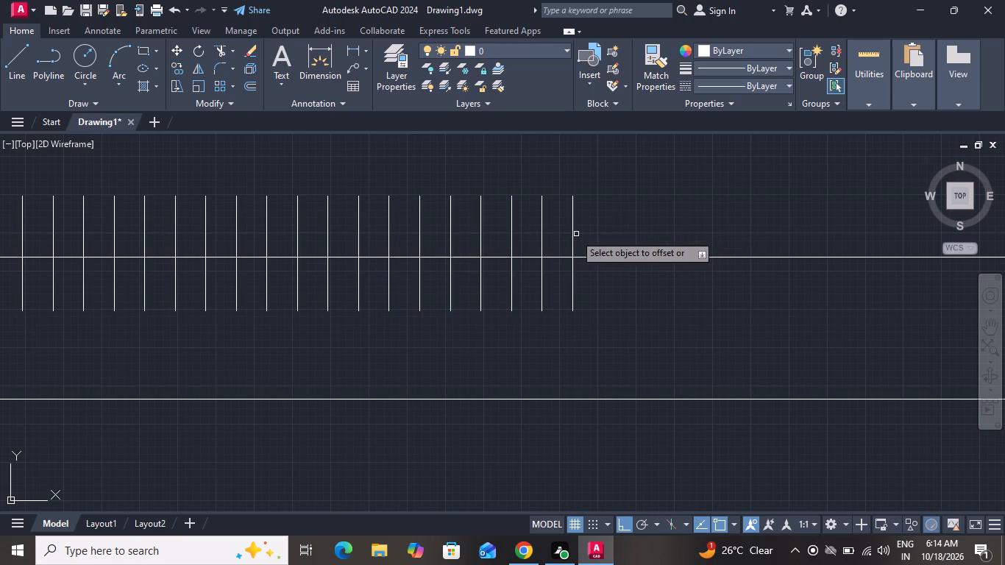
Add nine more hanger lines at 2" spacing along the wardrobe's centre line, offsetting the last one rightward each time.
drag(574, 234, 586, 235)
click(592, 235)
drag(603, 235, 617, 236)
click(675, 238)
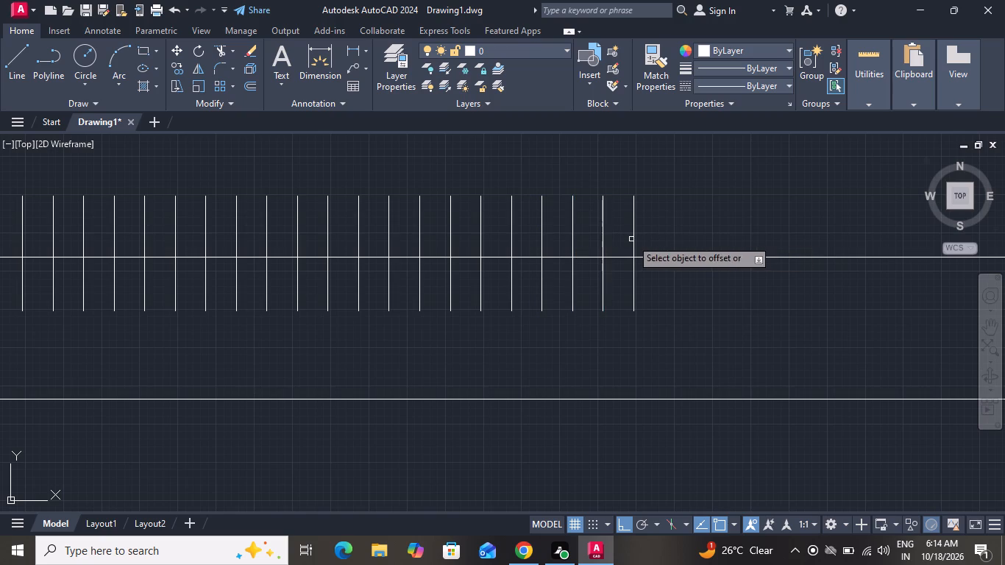
click(633, 237)
click(678, 235)
drag(664, 241, 677, 240)
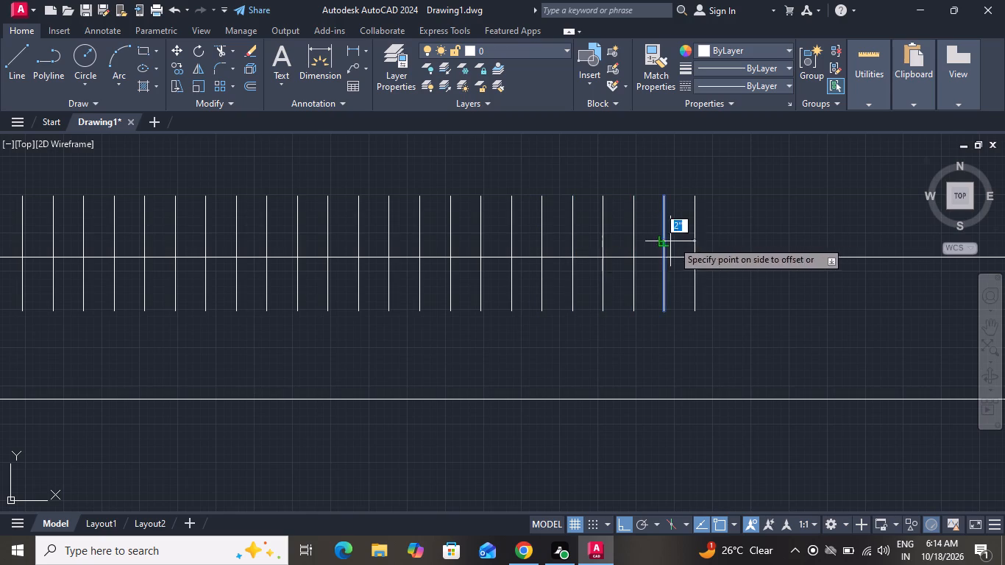
click(692, 236)
drag(698, 236, 706, 236)
click(719, 235)
click(695, 243)
click(723, 236)
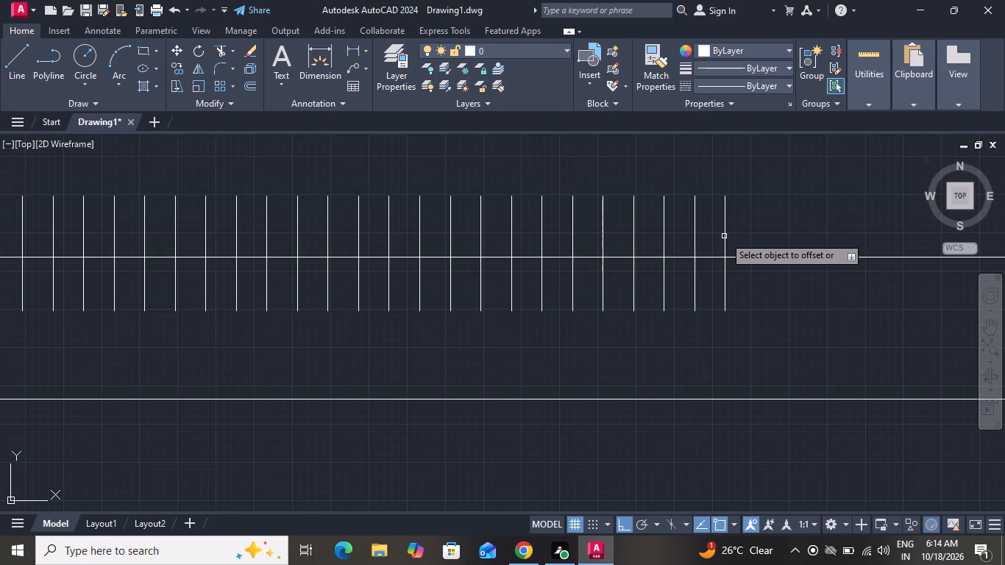
click(725, 236)
click(742, 235)
click(760, 236)
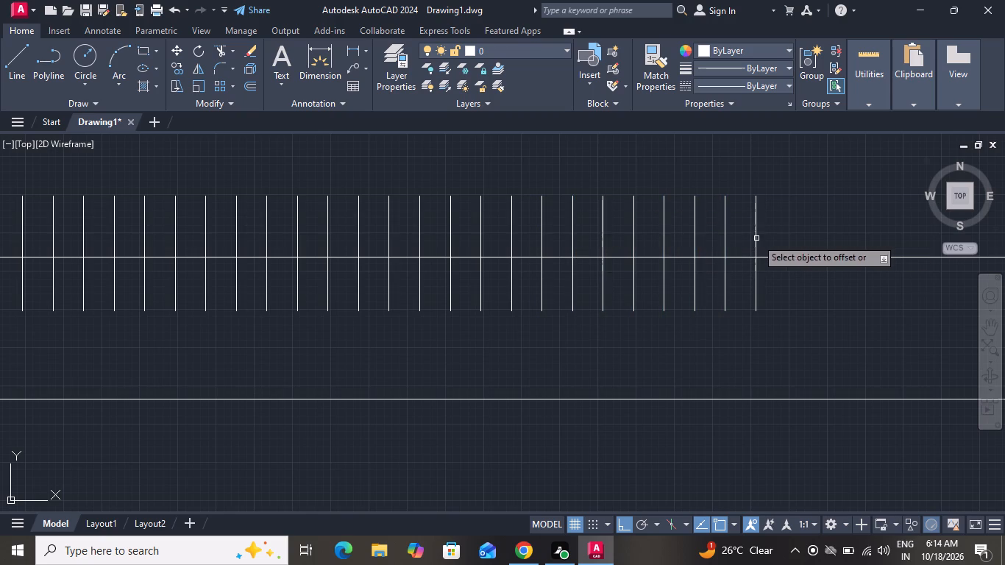
drag(756, 238, 796, 233)
drag(810, 230, 817, 233)
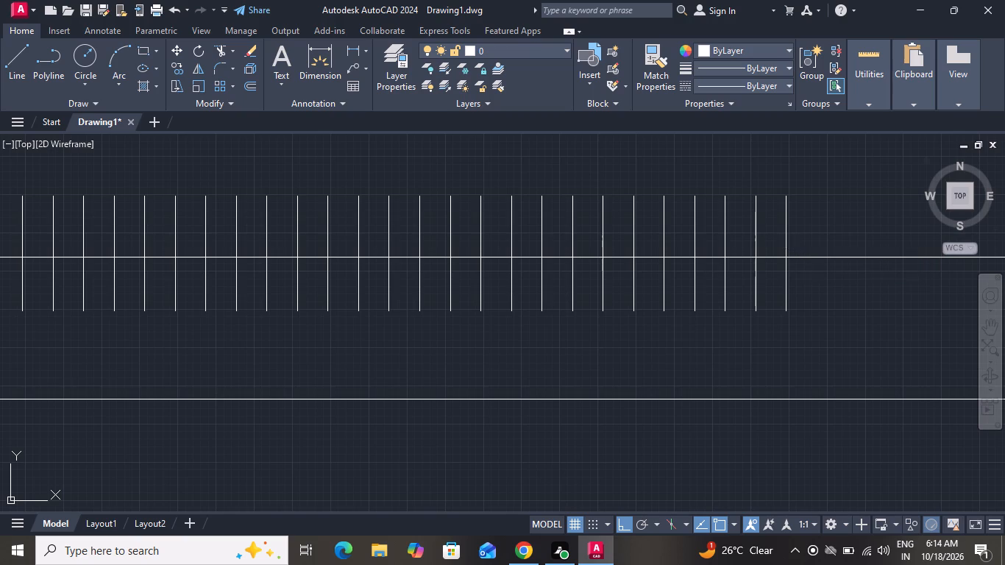
click(787, 247)
click(798, 241)
click(815, 235)
click(829, 229)
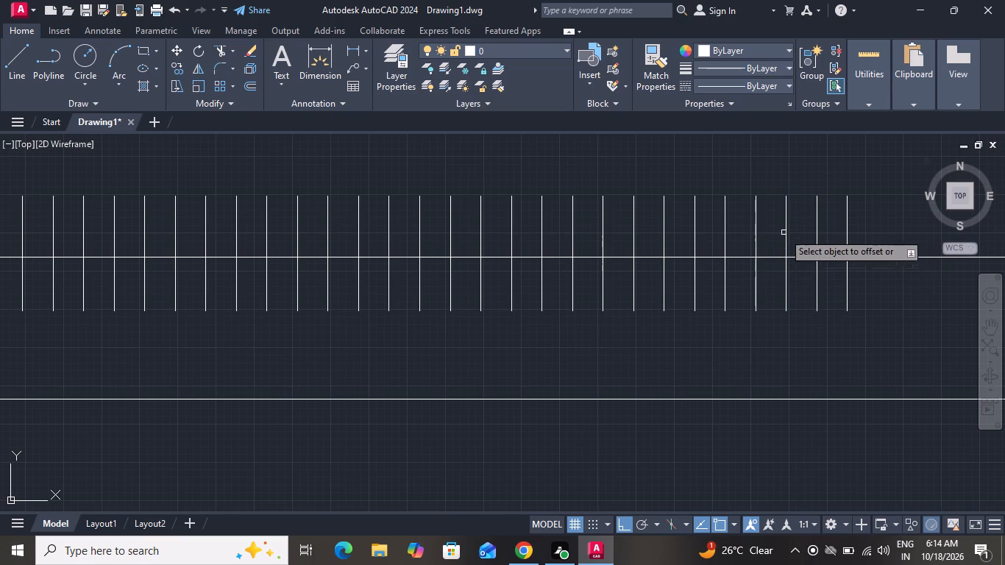
Add six more hanger lines toward the wardrobe's right end, offsetting each newest line 2" to the right.
scroll(724, 212, down, 3)
scroll(909, 216, up, 2)
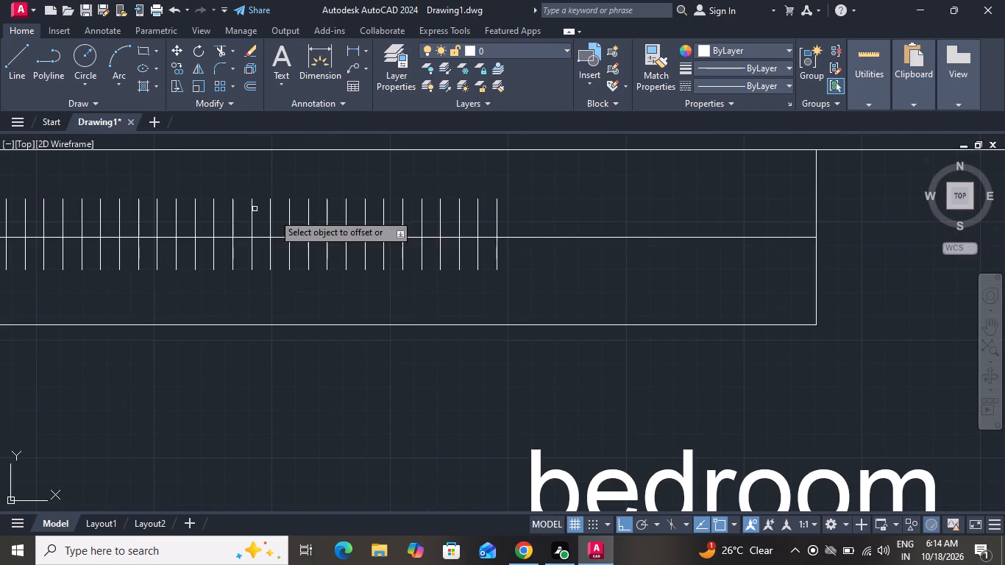
click(497, 227)
click(514, 222)
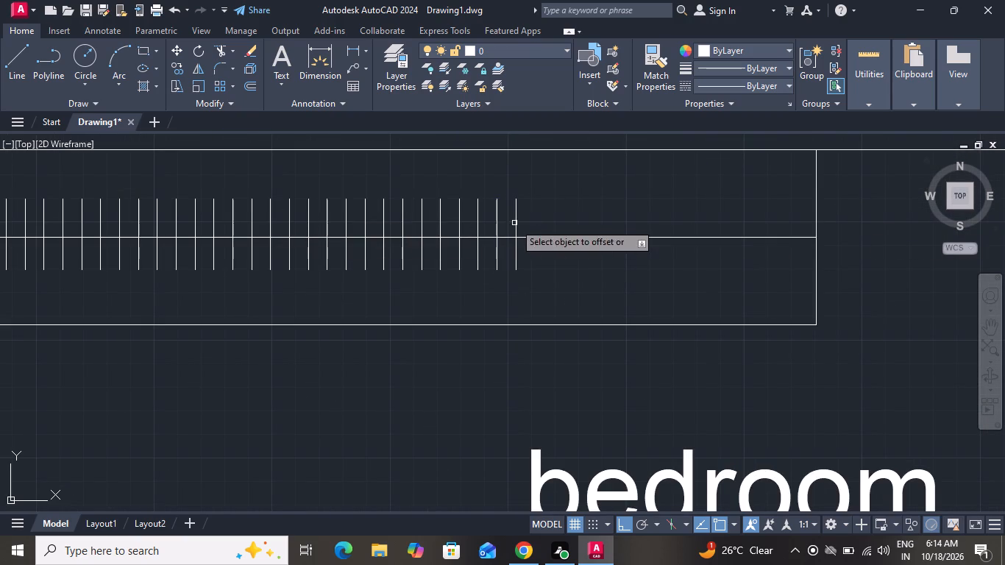
click(515, 223)
click(567, 223)
drag(534, 223, 542, 223)
click(547, 221)
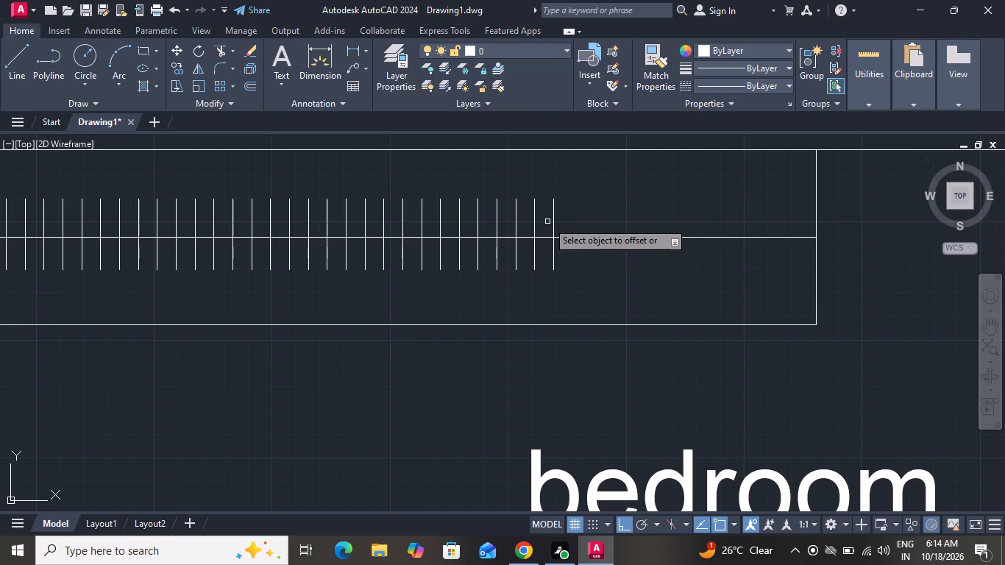
click(555, 221)
click(587, 218)
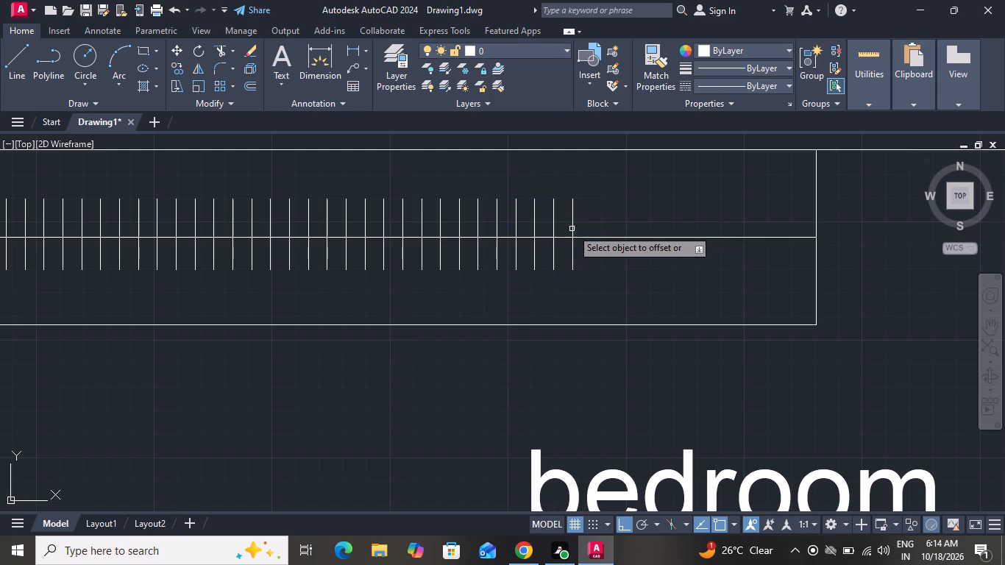
click(574, 229)
click(583, 224)
click(590, 224)
click(607, 216)
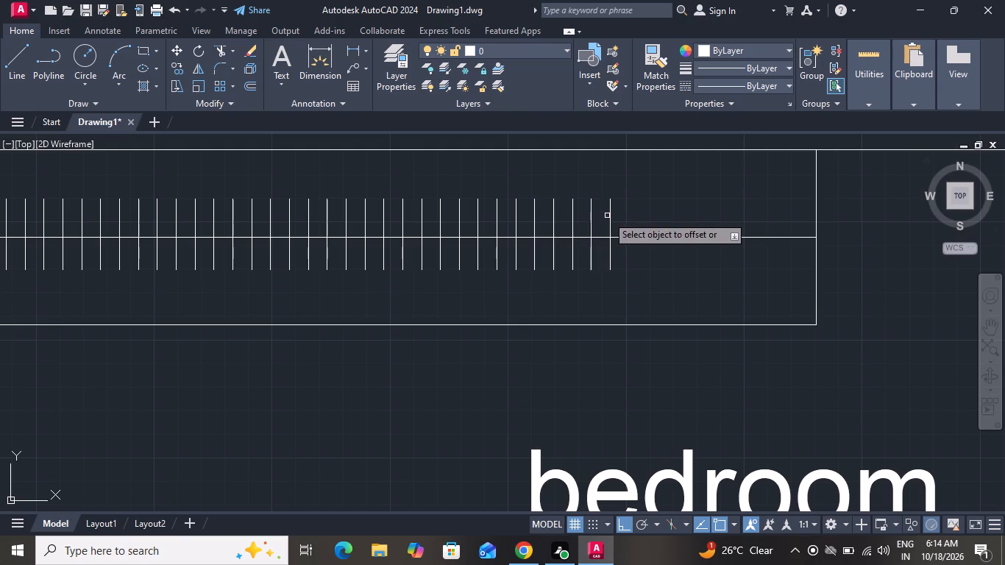
Continue the hanger row with five more 2" offsets to the right from the last line.
click(611, 216)
click(625, 209)
click(631, 214)
click(632, 204)
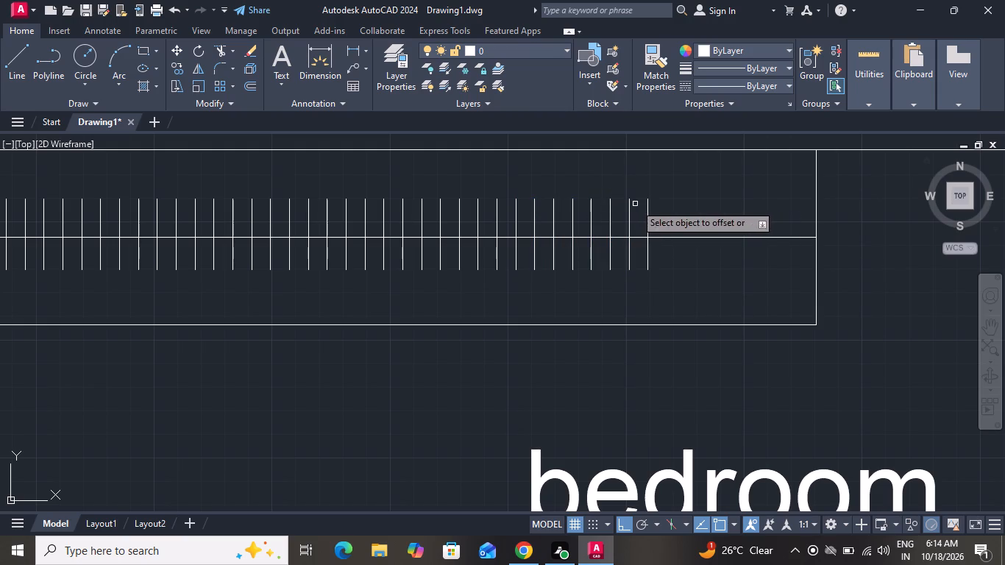
drag(647, 218, 654, 218)
click(661, 213)
click(666, 218)
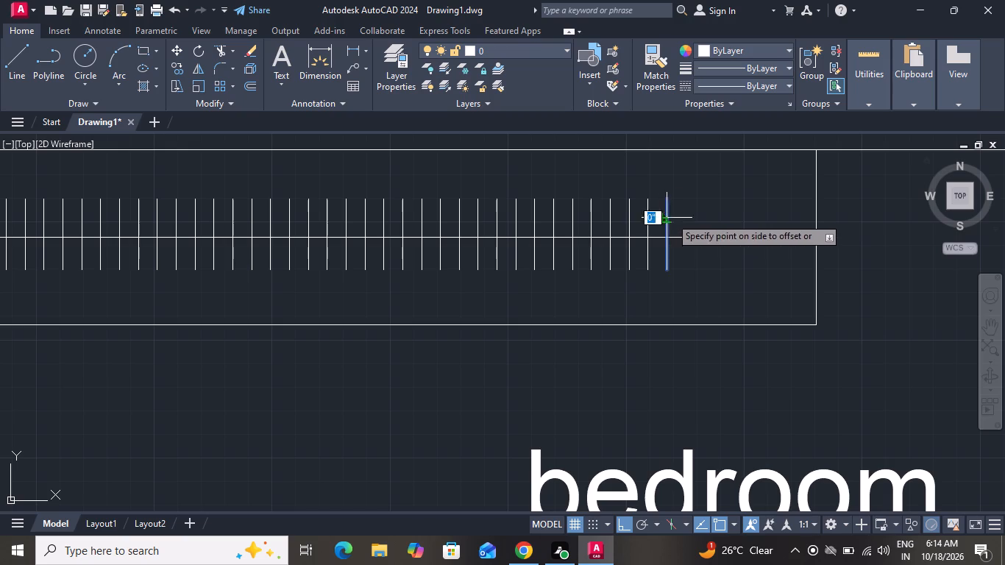
click(677, 214)
click(686, 218)
drag(693, 215, 739, 231)
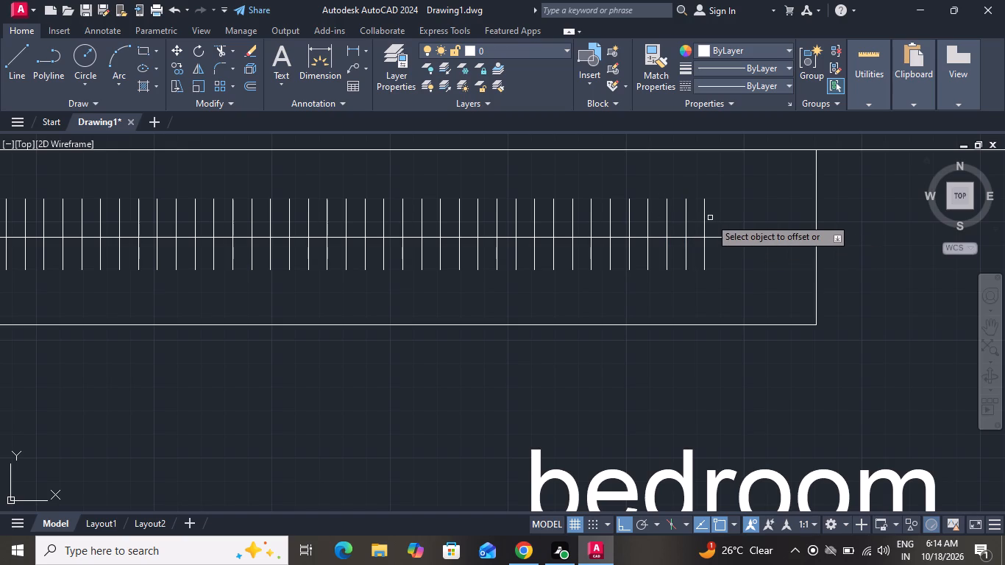
Complete the hanger row up to the wardrobe's right end with five more 2" offsets and finish the Offset command.
click(702, 224)
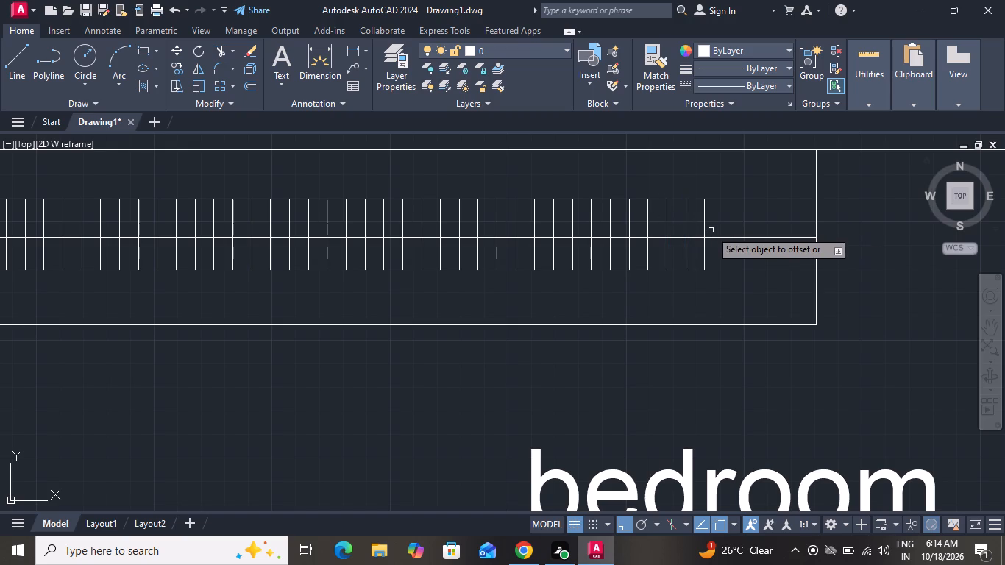
click(704, 229)
click(742, 225)
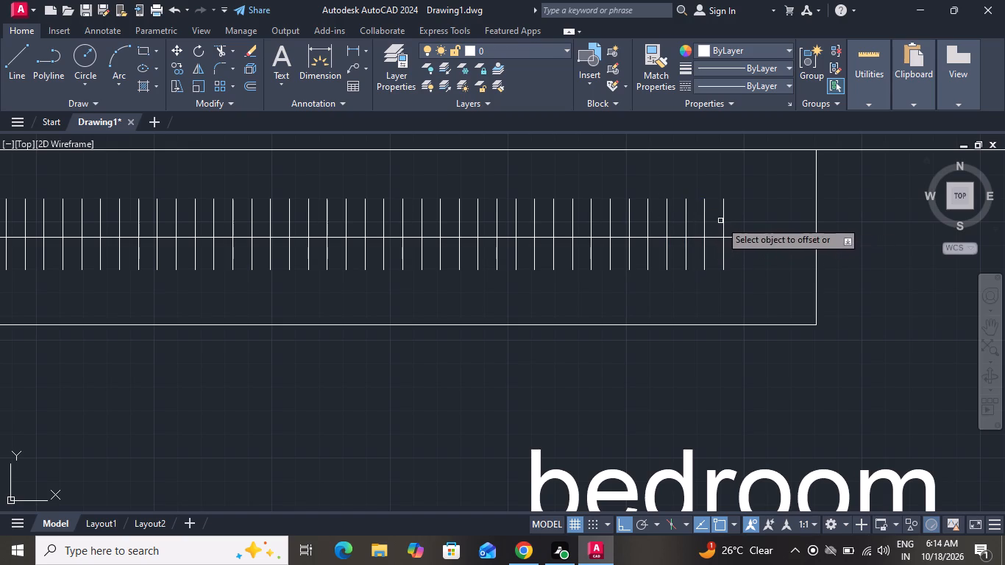
click(722, 220)
click(742, 221)
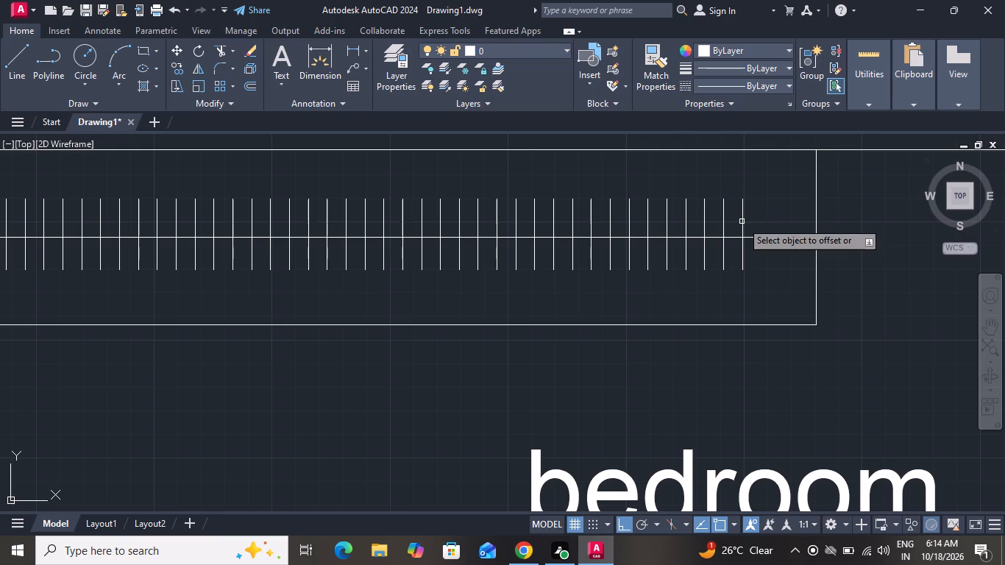
click(743, 221)
click(774, 221)
drag(763, 224, 773, 223)
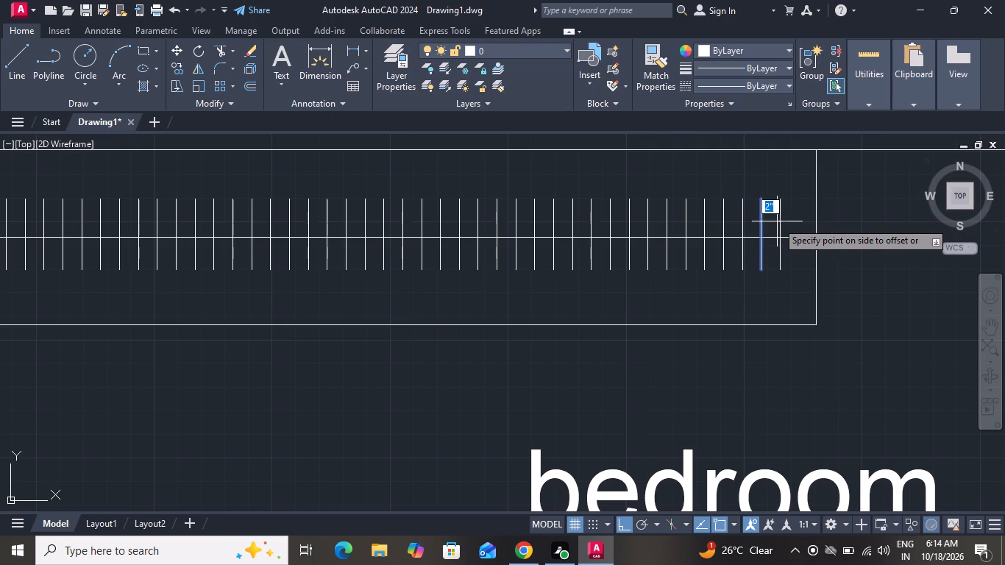
click(777, 221)
click(780, 224)
click(786, 220)
right_click(784, 216)
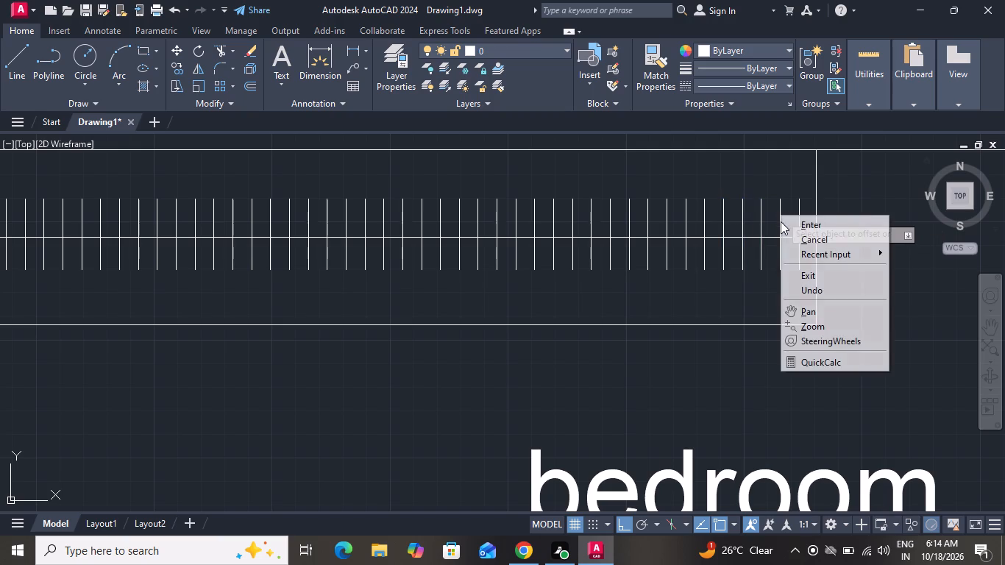
click(785, 229)
Overwrite the dimension text above the 12'3"x12'6" bedroom with 12'3".
scroll(789, 238, down, 5)
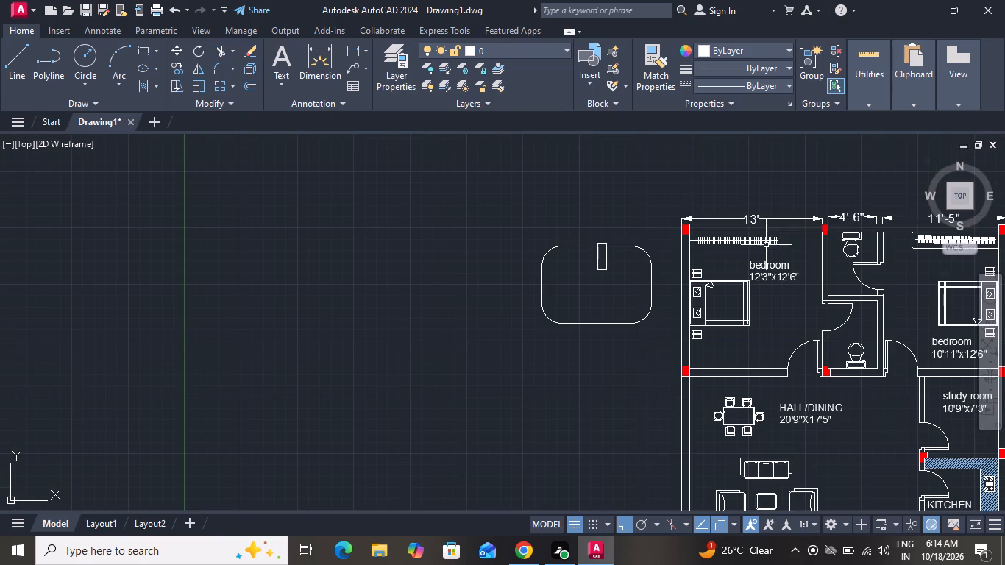
scroll(785, 224, up, 2)
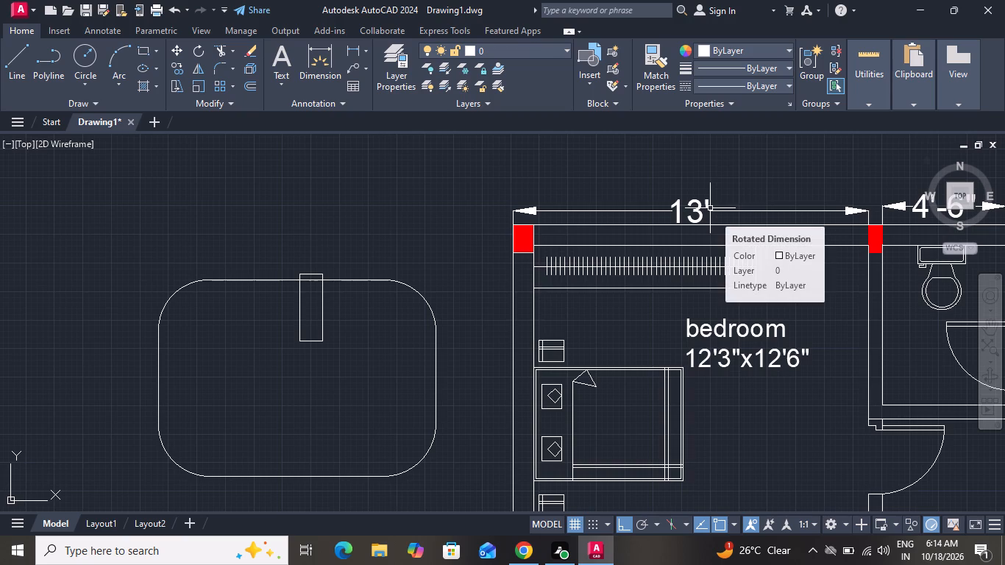
scroll(710, 208, up, 1)
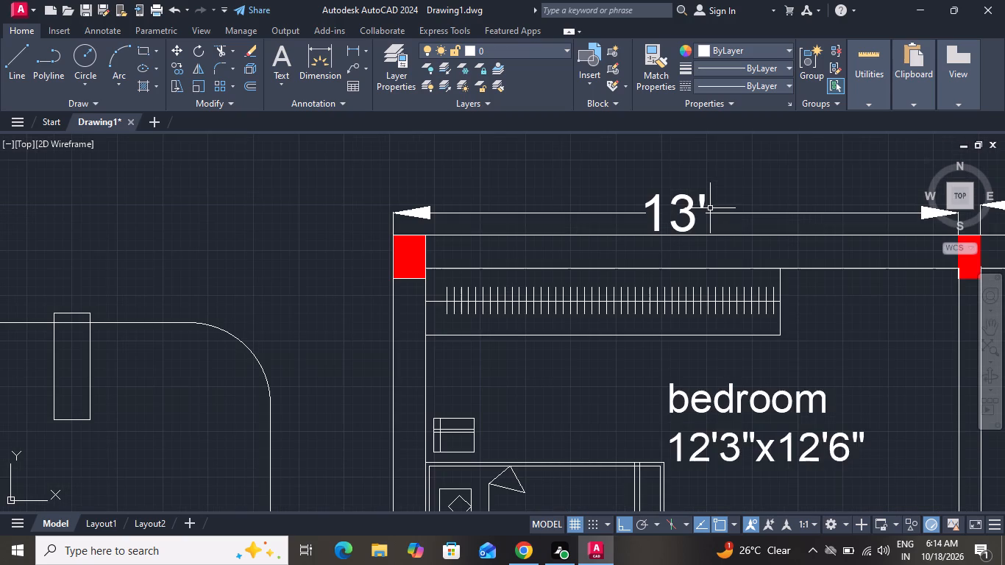
double_click(692, 199)
key(BackSpace)
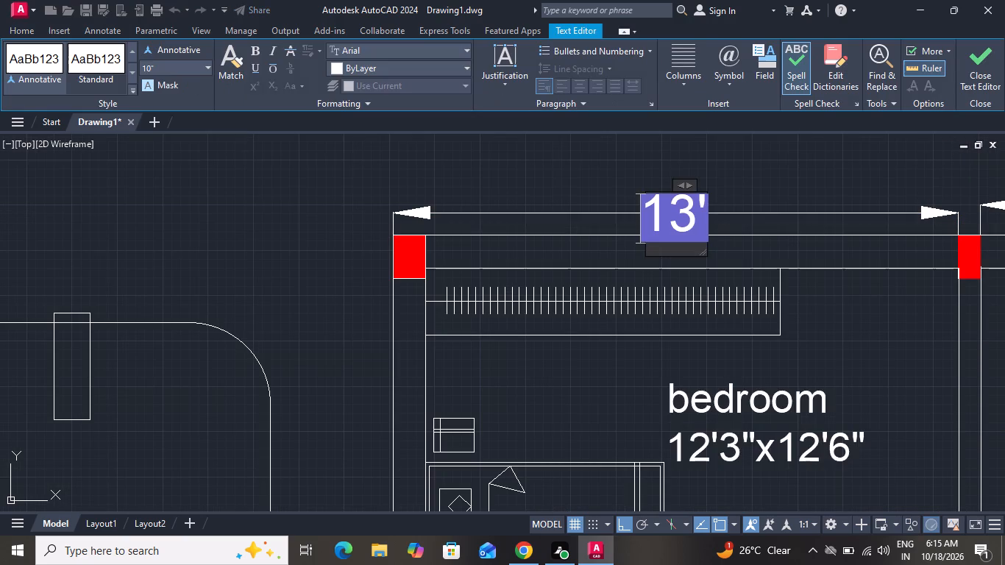
key(BackSpace)
click(706, 207)
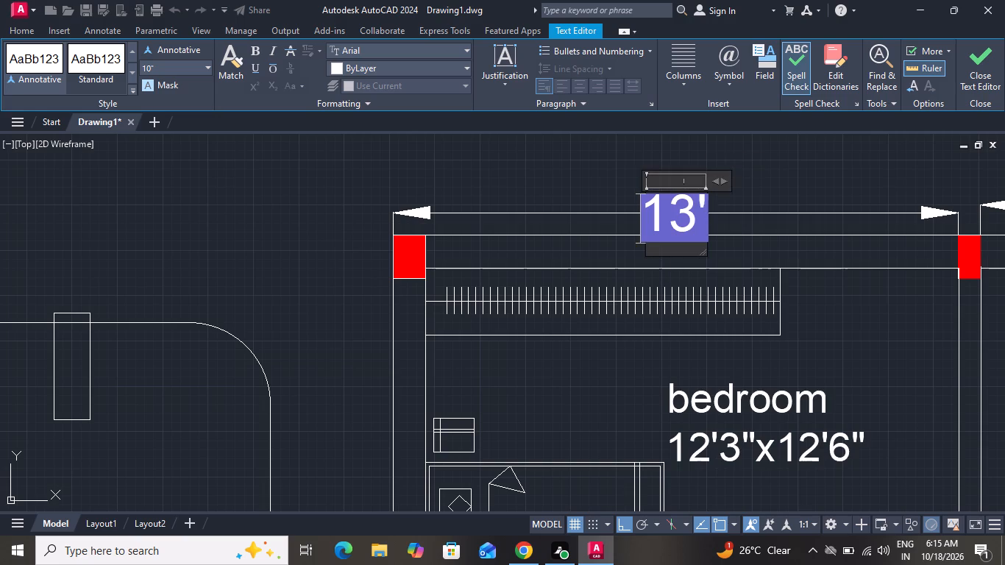
click(700, 217)
key(BackSpace)
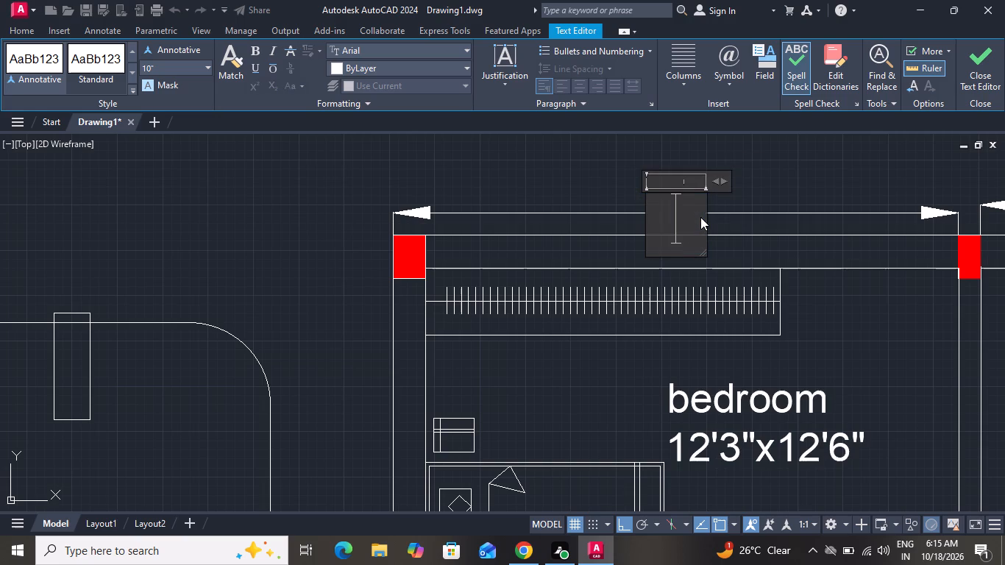
text(12)
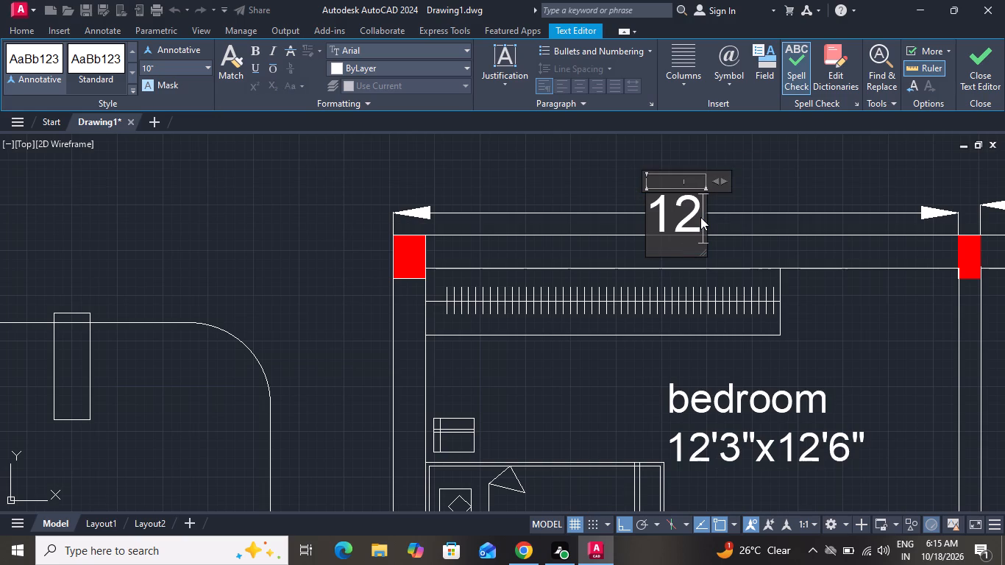
key(apostrophe)
text(3")
click(618, 181)
Overwrite the dimension text above the toilet between the two bedrooms with 4'7".
scroll(598, 204, down, 5)
scroll(689, 226, up, 2)
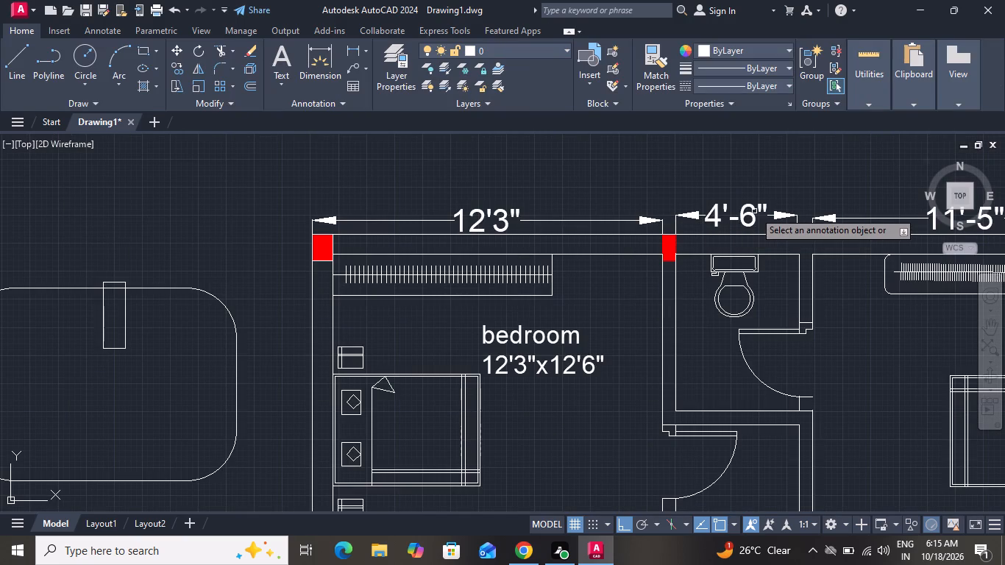
double_click(754, 211)
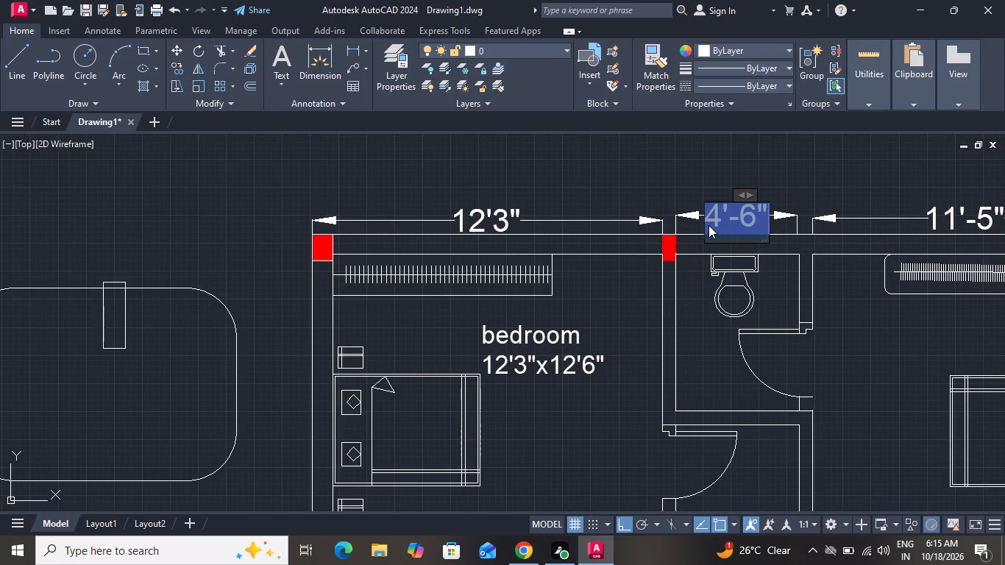
click(748, 216)
click(745, 224)
click(744, 225)
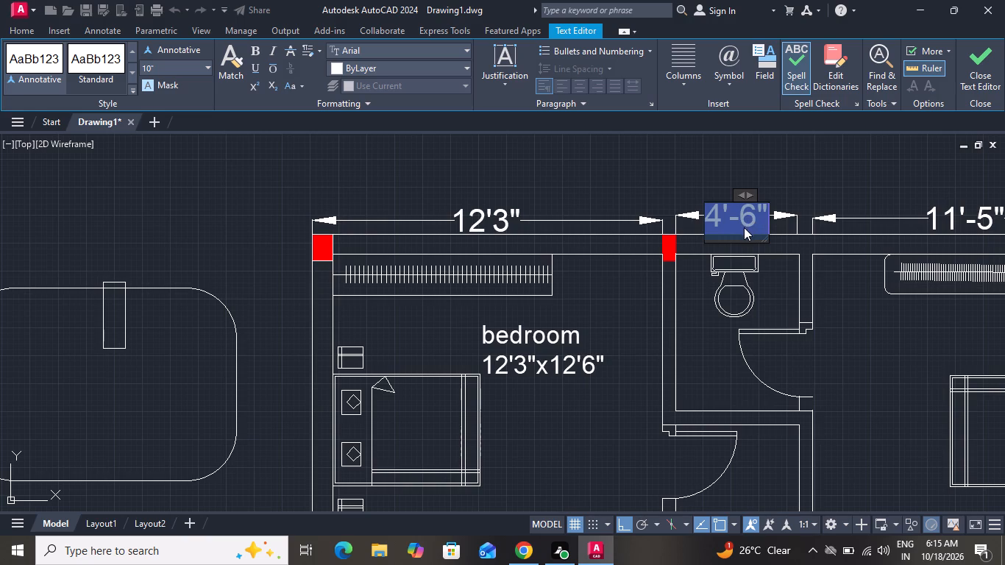
click(744, 227)
key(BackSpace)
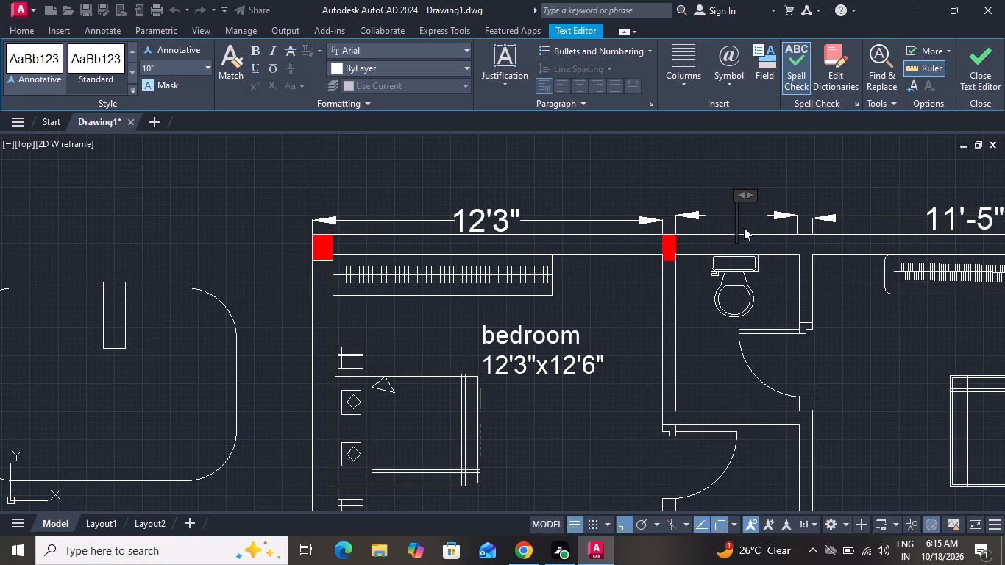
text(4')
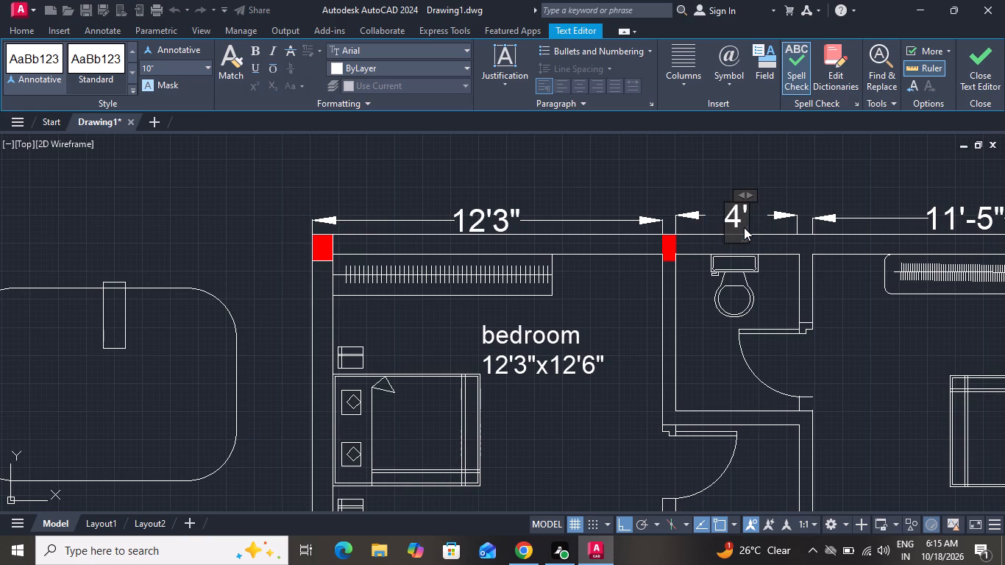
key(7)
key(shift+quotedbl)
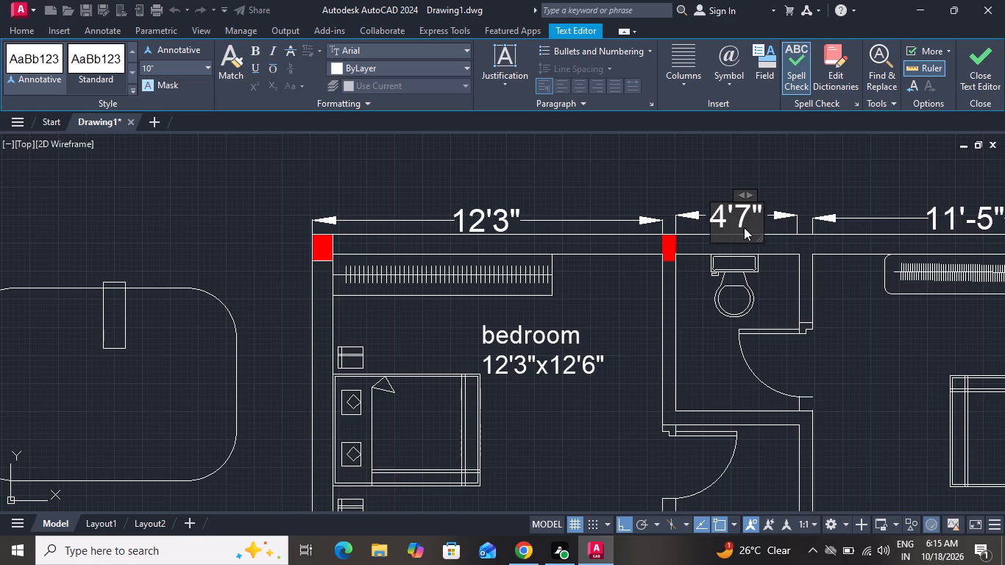
click(719, 178)
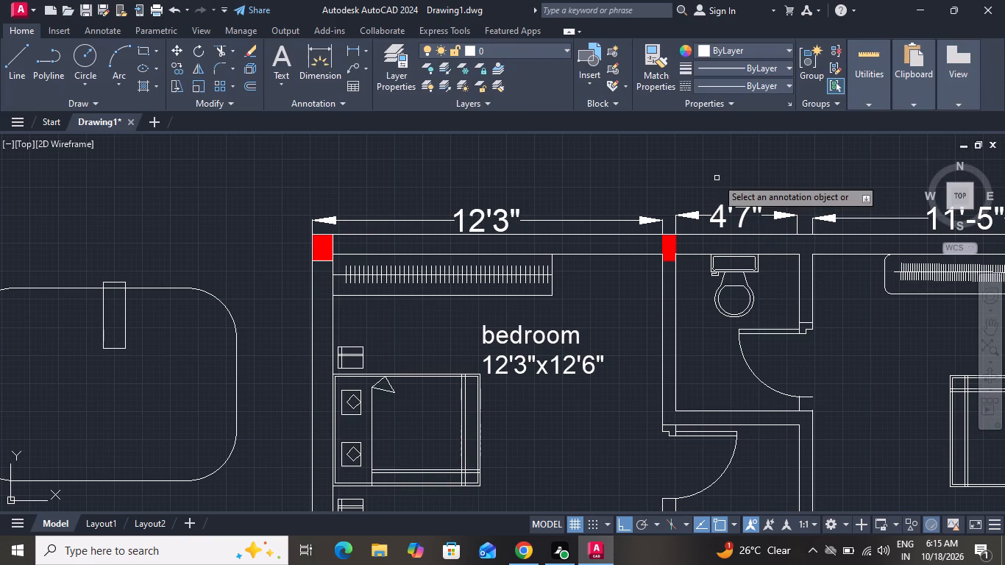
Overwrite the dimension text above the 10'11"x12'6" bedroom with 10'-11" and finish text editing.
scroll(687, 214, down, 2)
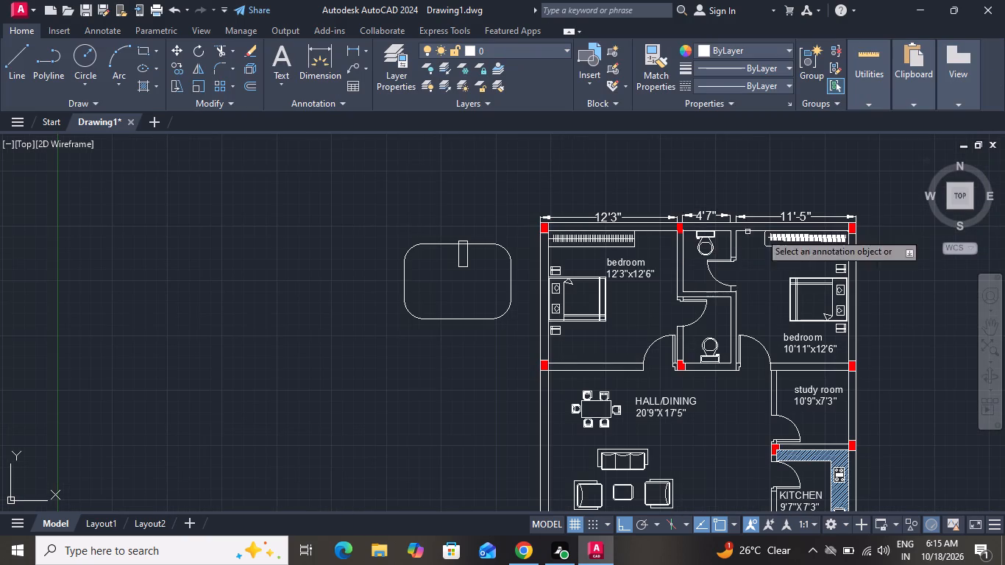
scroll(807, 215, up, 2)
right_click(810, 213)
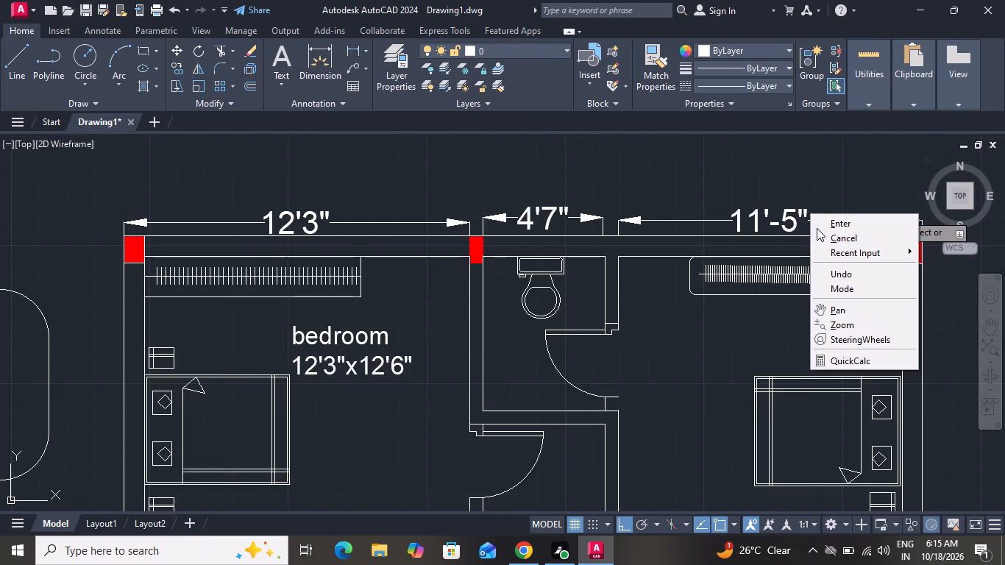
click(820, 229)
double_click(798, 212)
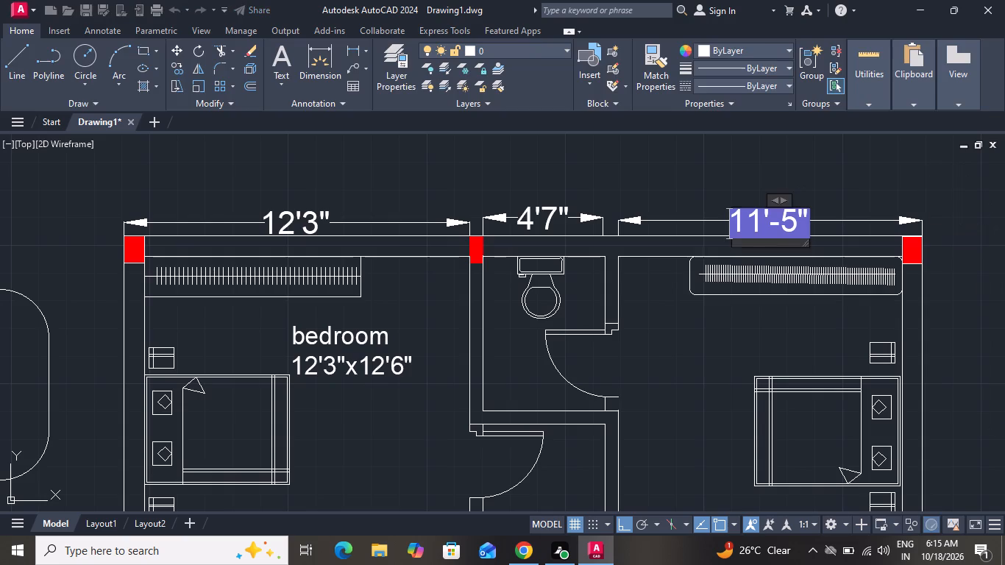
double_click(800, 224)
key(BackSpace)
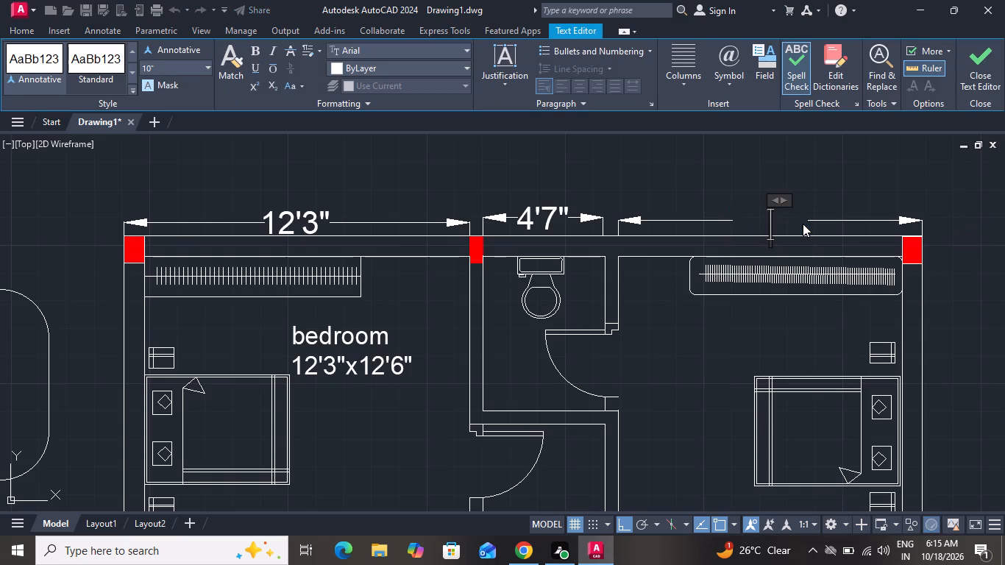
text(10')
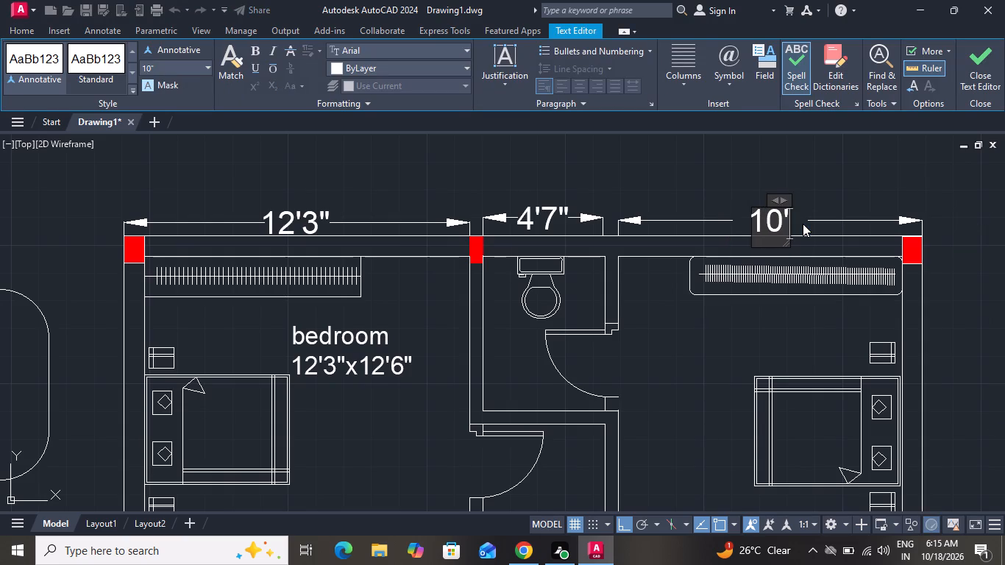
key(minus)
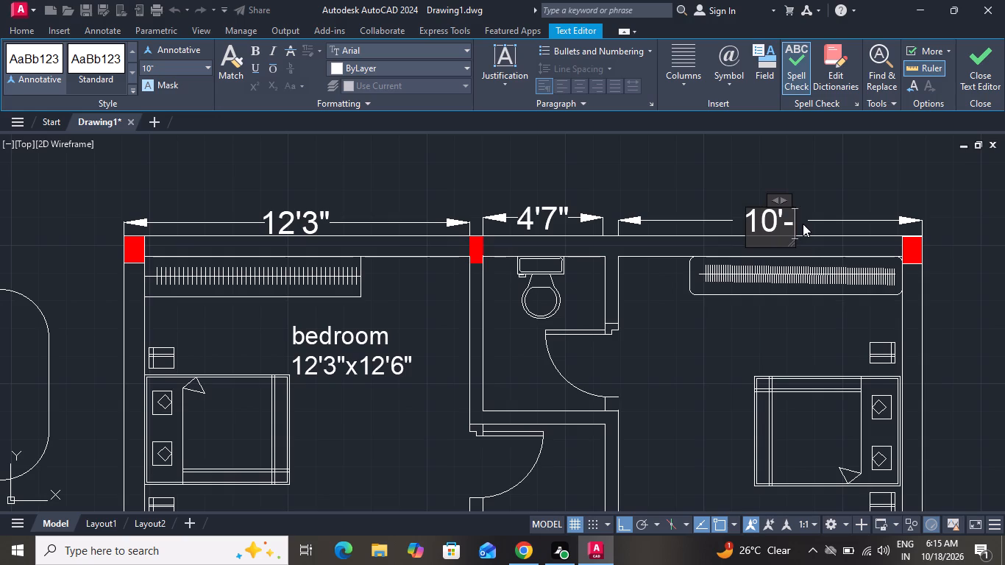
text(11)
key(shift+quotedbl)
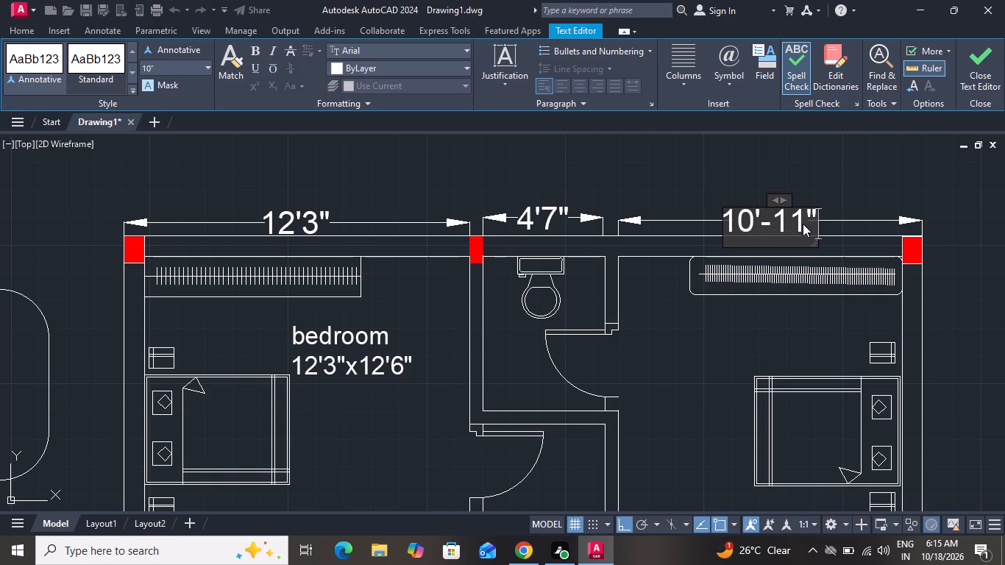
click(812, 167)
scroll(789, 196, down, 2)
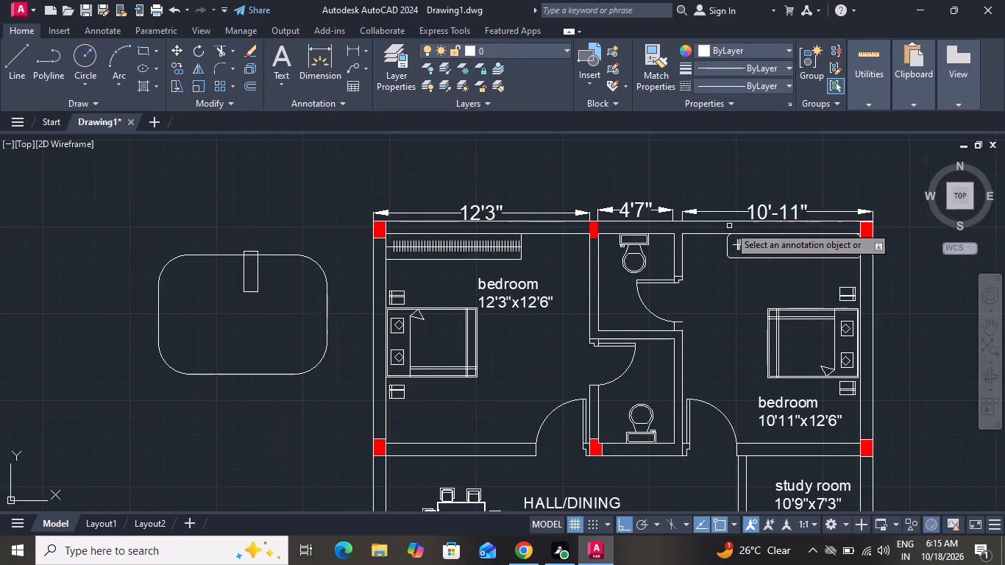
scroll(721, 231, up, 1)
scroll(715, 235, down, 1)
right_click(658, 188)
click(692, 210)
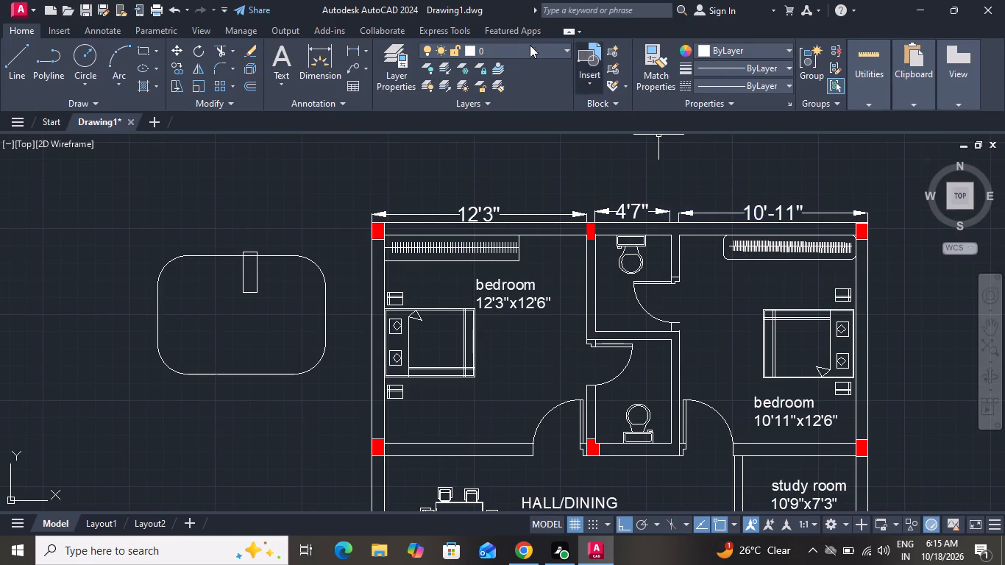
Add a vertical linear dimension for the 12'3"x12'6" bedroom's depth, placed just outside its outer wall.
click(353, 48)
scroll(392, 190, up, 1)
scroll(399, 193, down, 1)
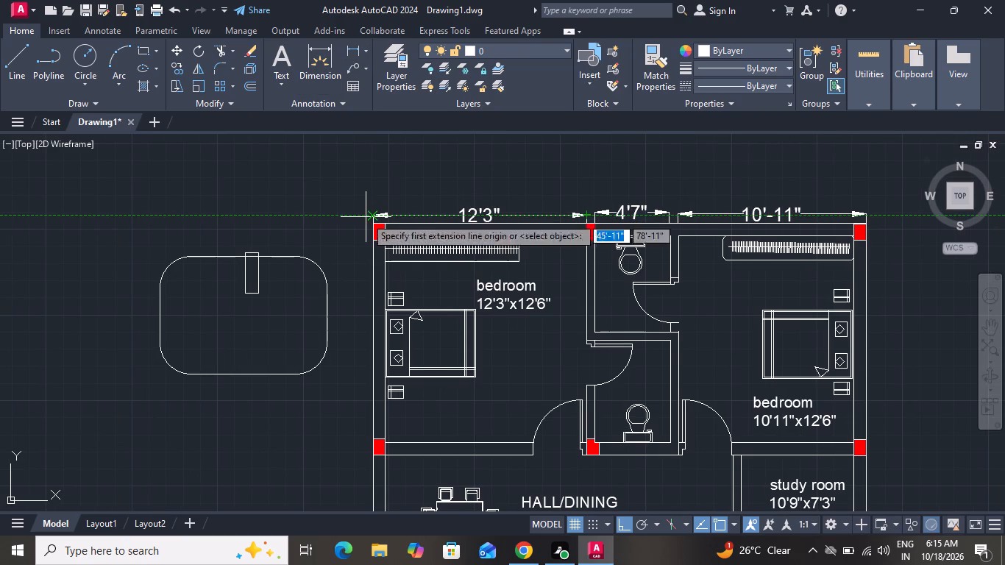
scroll(366, 217, up, 1)
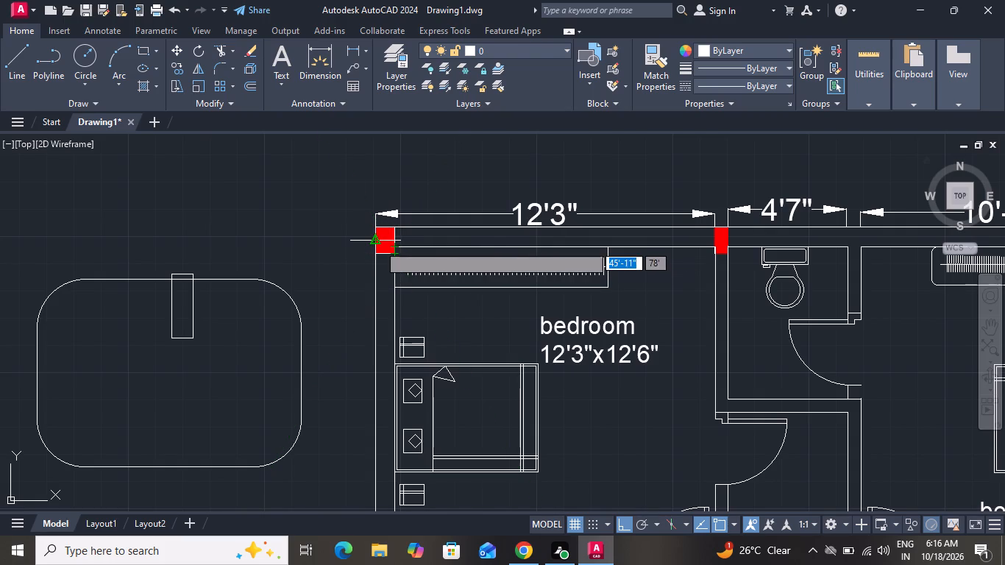
scroll(386, 249, up, 5)
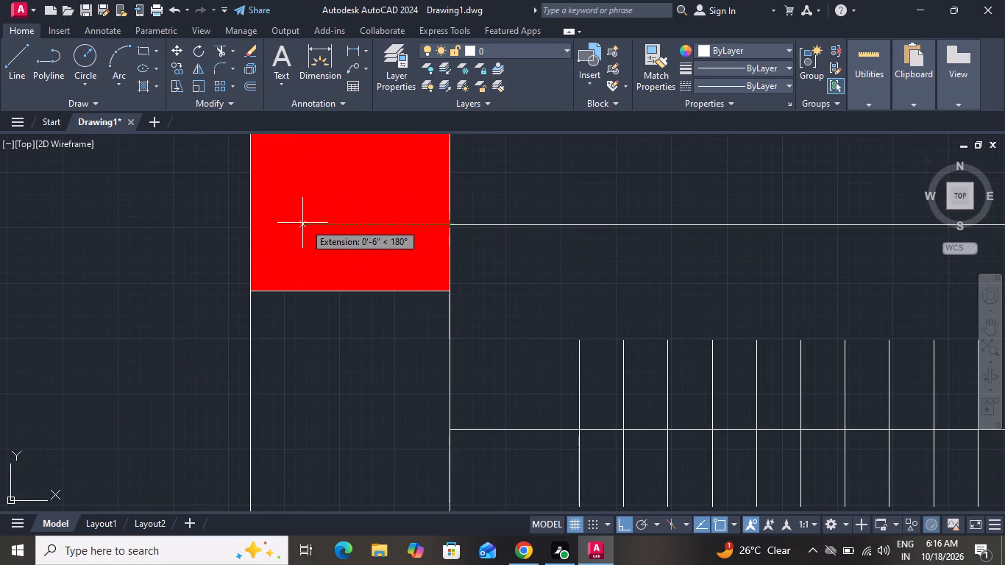
click(246, 223)
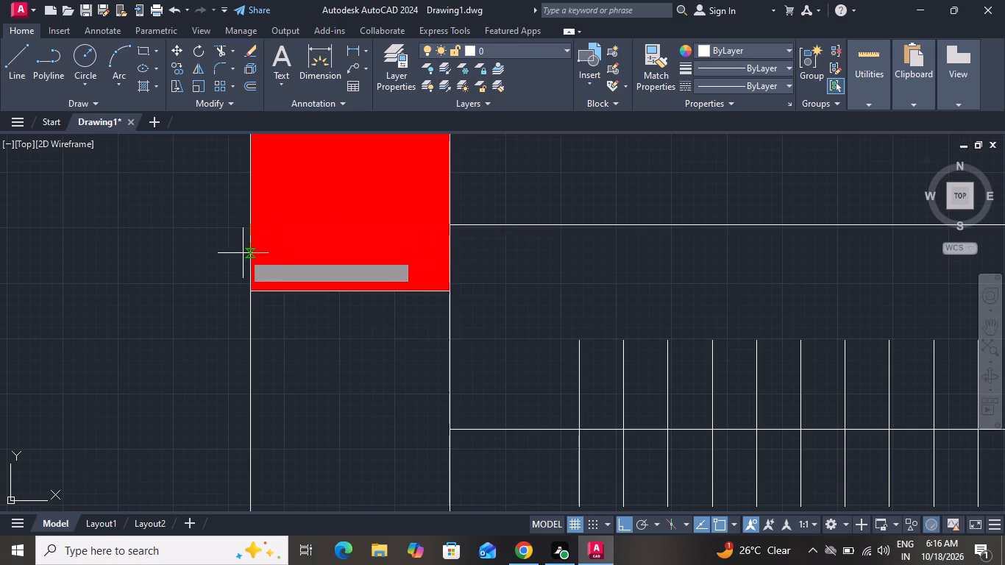
scroll(257, 247, down, 4)
scroll(262, 313, down, 4)
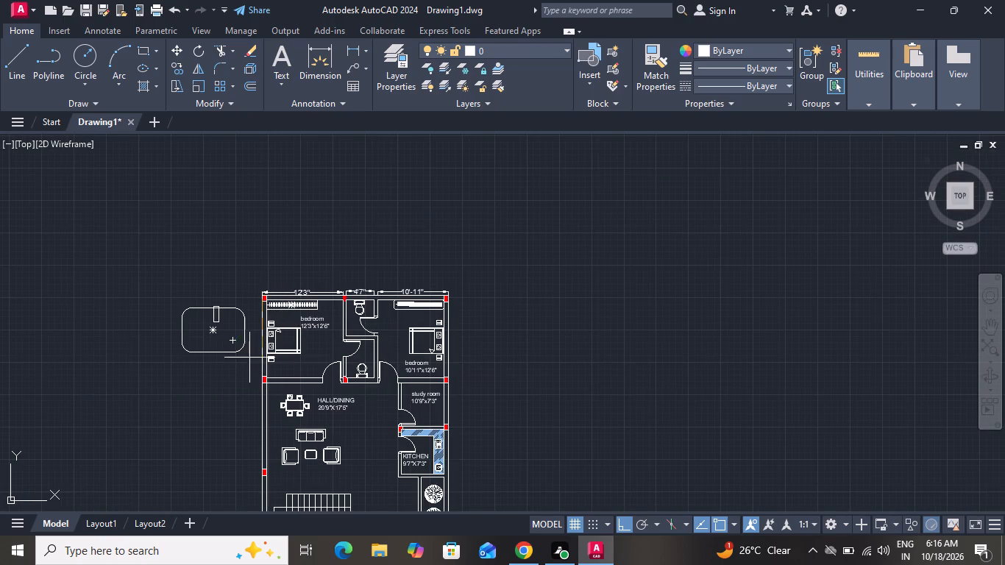
scroll(255, 375, up, 3)
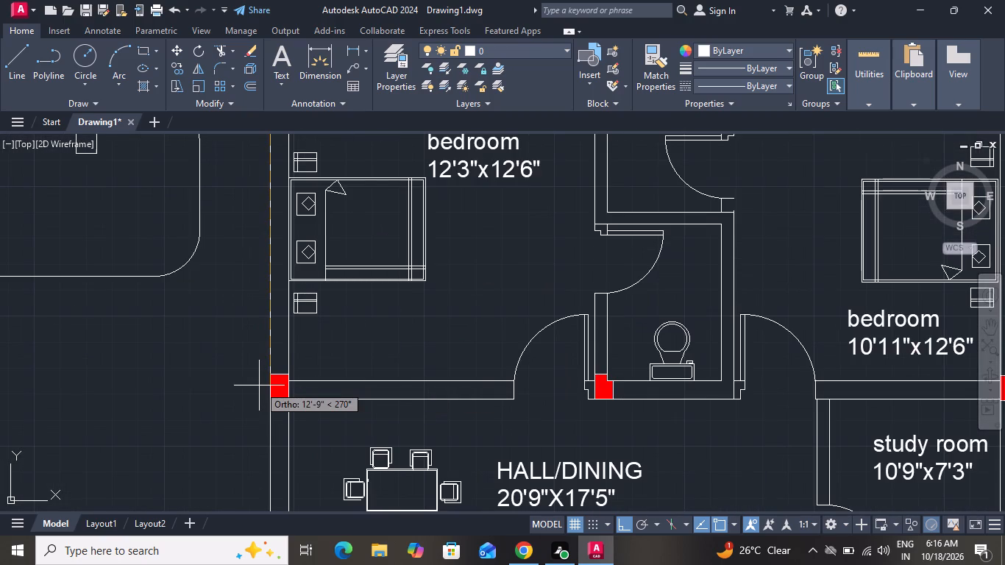
scroll(259, 385, up, 3)
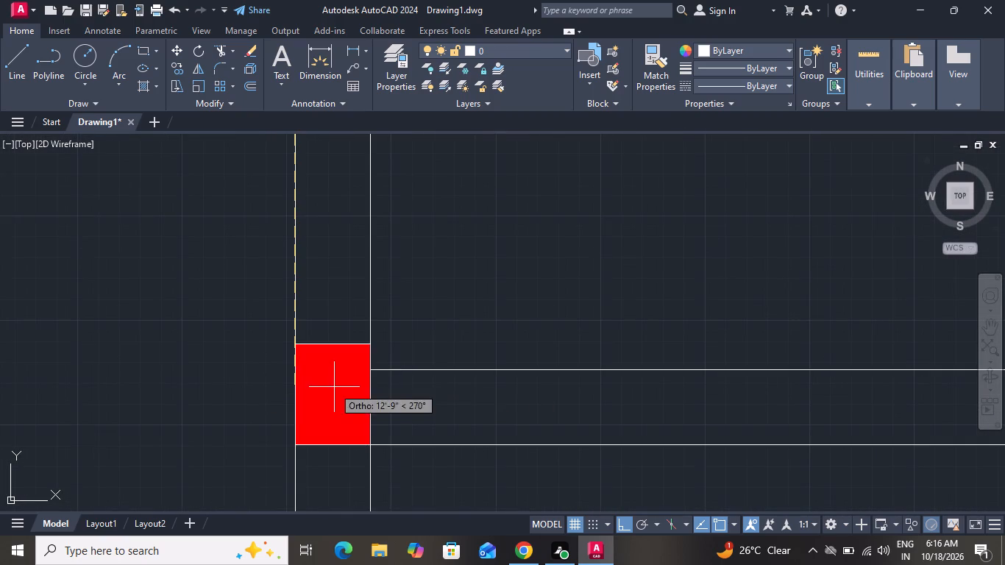
click(294, 372)
scroll(269, 375, down, 4)
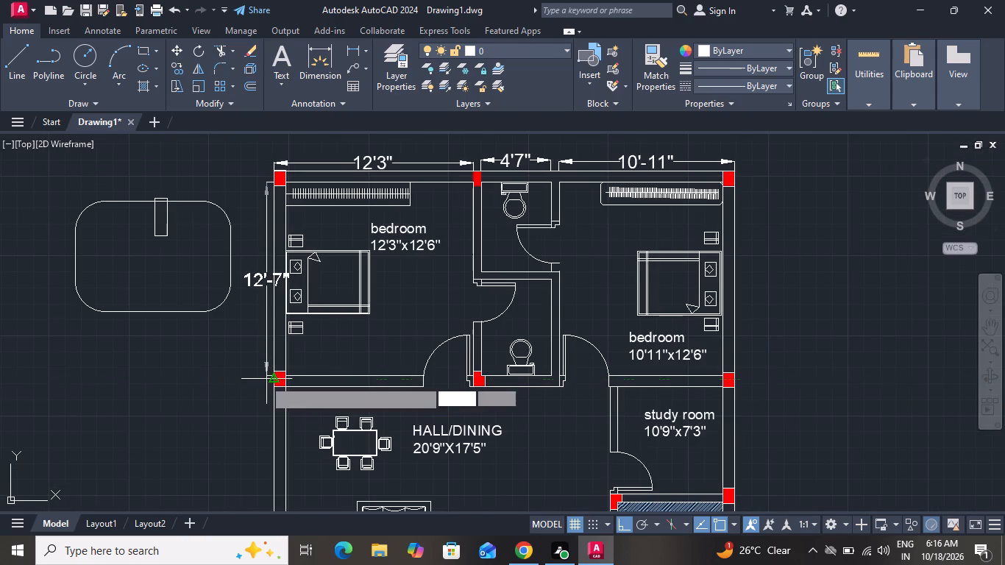
click(255, 381)
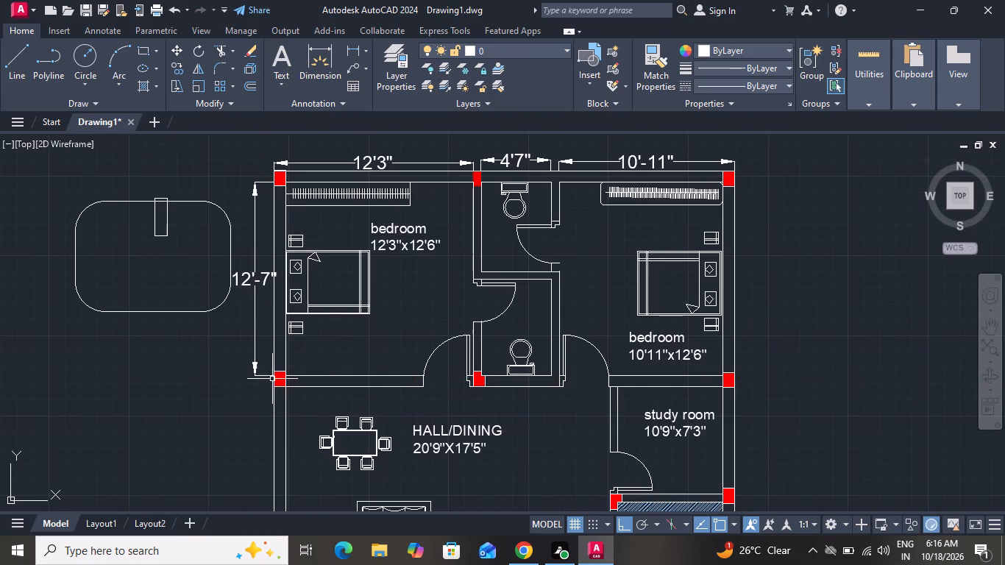
Add a vertical linear dimension outside the hall's outer wall, from the bedroom's lower wall corner to the staircase's middle line.
scroll(274, 379, down, 2)
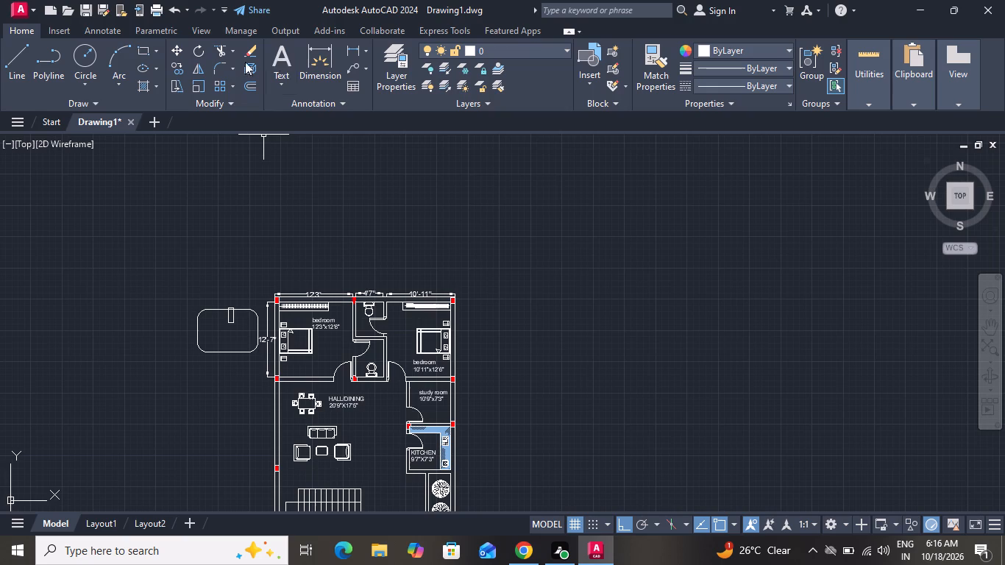
click(349, 49)
scroll(322, 182, up, 1)
scroll(323, 182, down, 2)
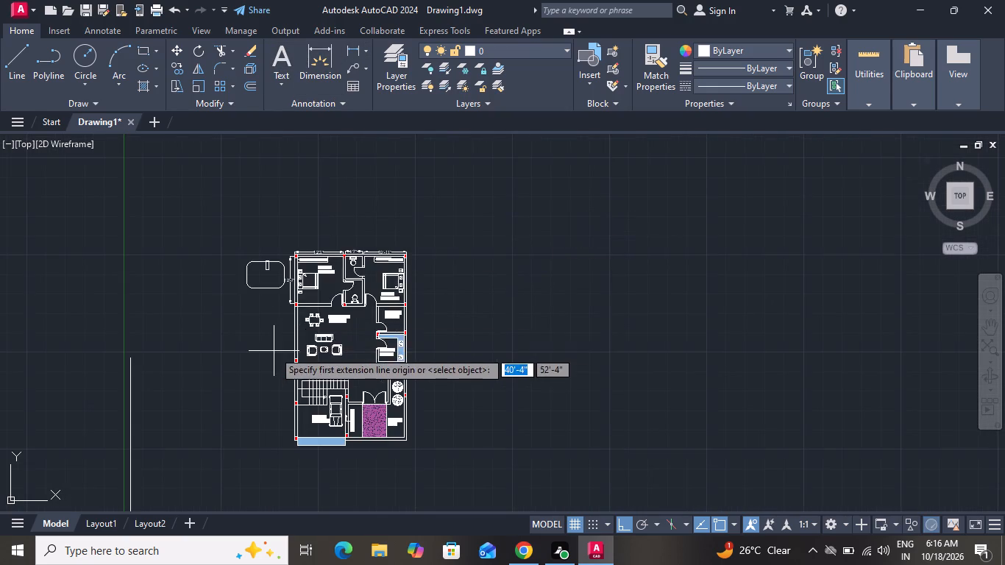
scroll(274, 349, up, 3)
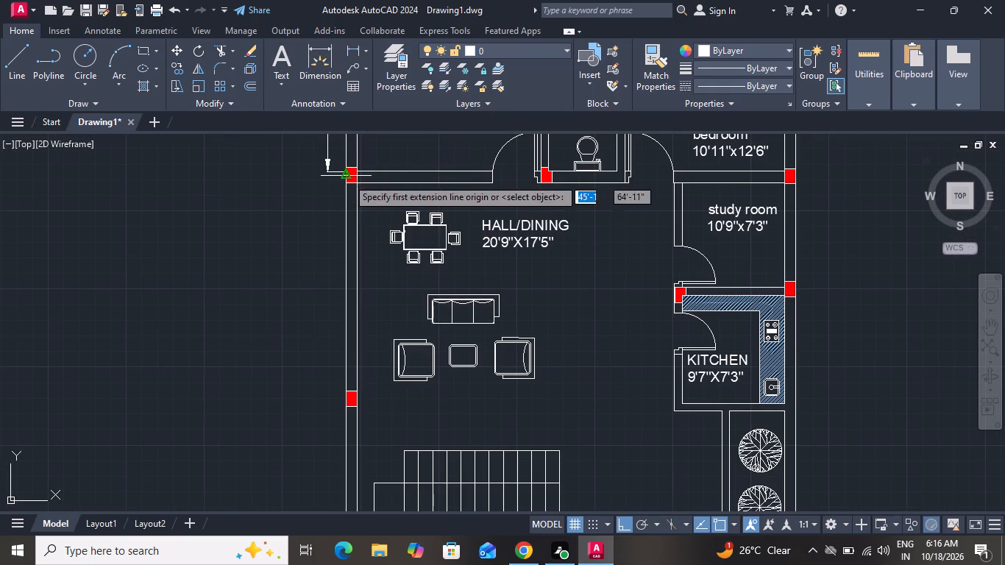
scroll(347, 197, up, 2)
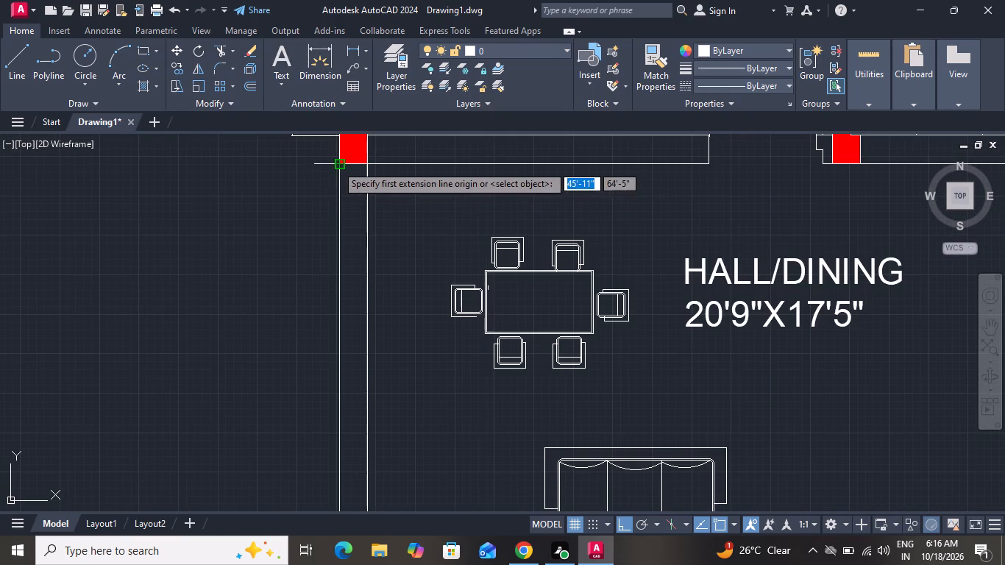
click(336, 165)
scroll(352, 225, down, 2)
scroll(340, 403, up, 1)
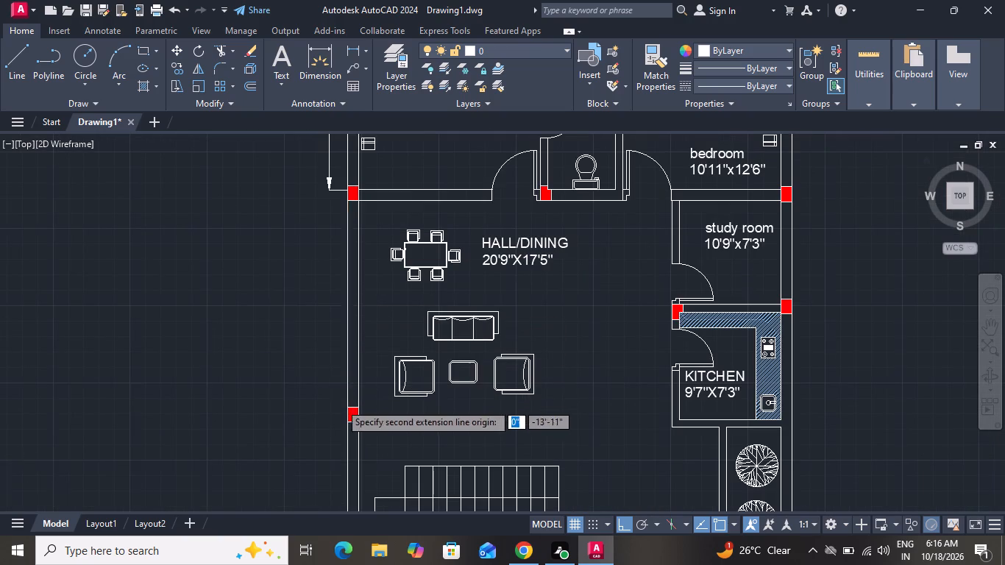
scroll(340, 403, up, 1)
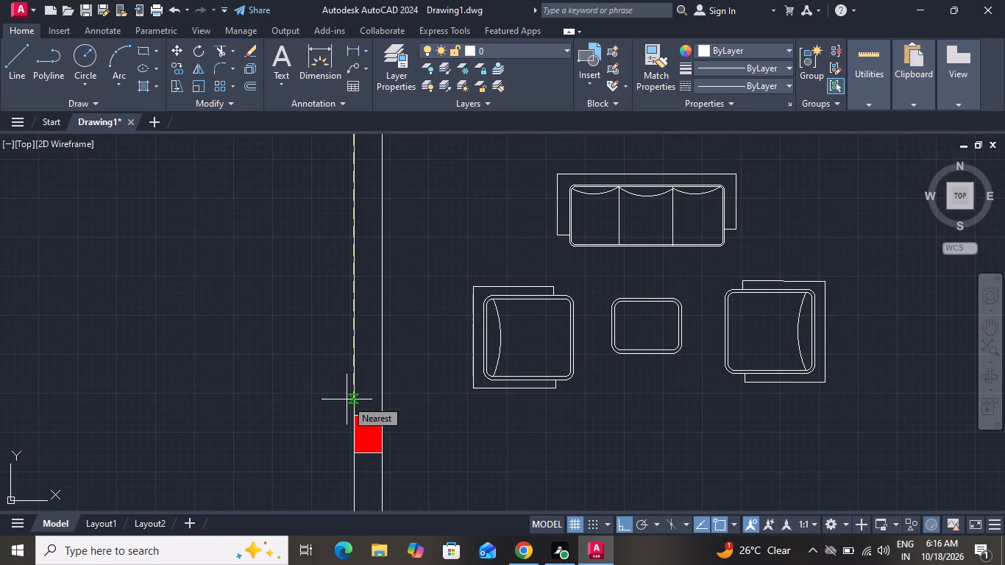
scroll(347, 399, down, 5)
scroll(357, 400, up, 4)
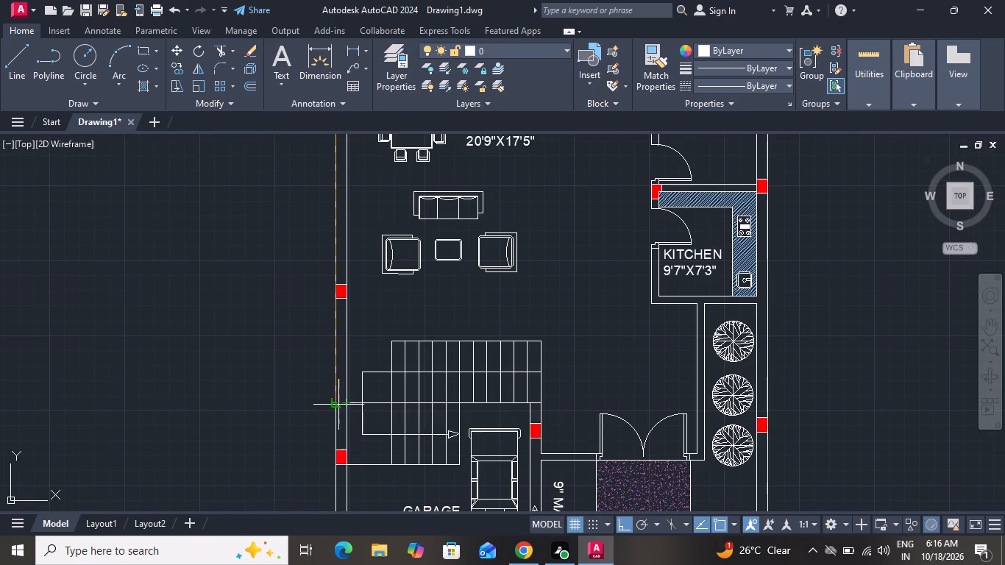
click(336, 405)
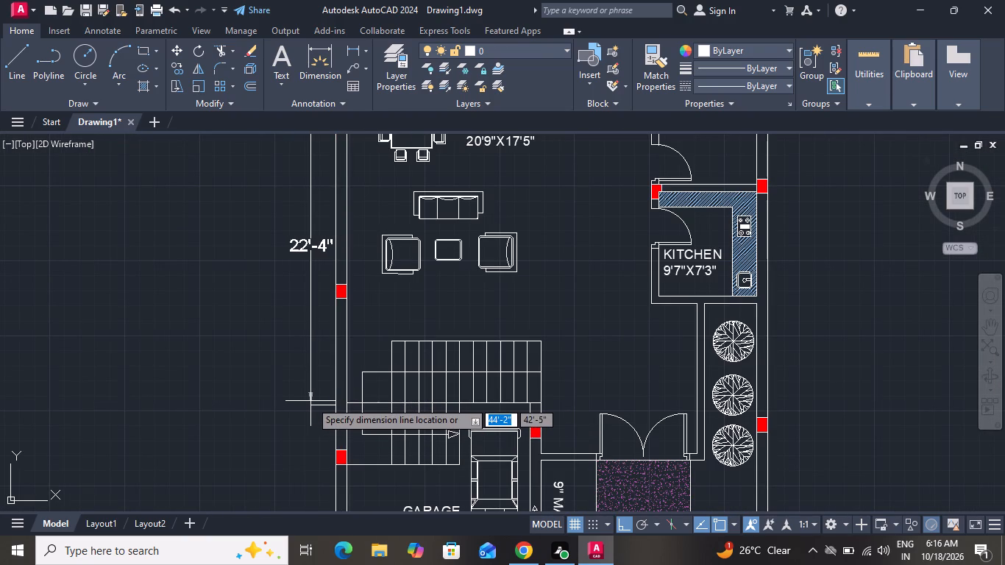
click(310, 401)
Overwrite the text of the vertical dimension beside the hall/dining area with 20'9" and finish text editing.
scroll(299, 249, up, 3)
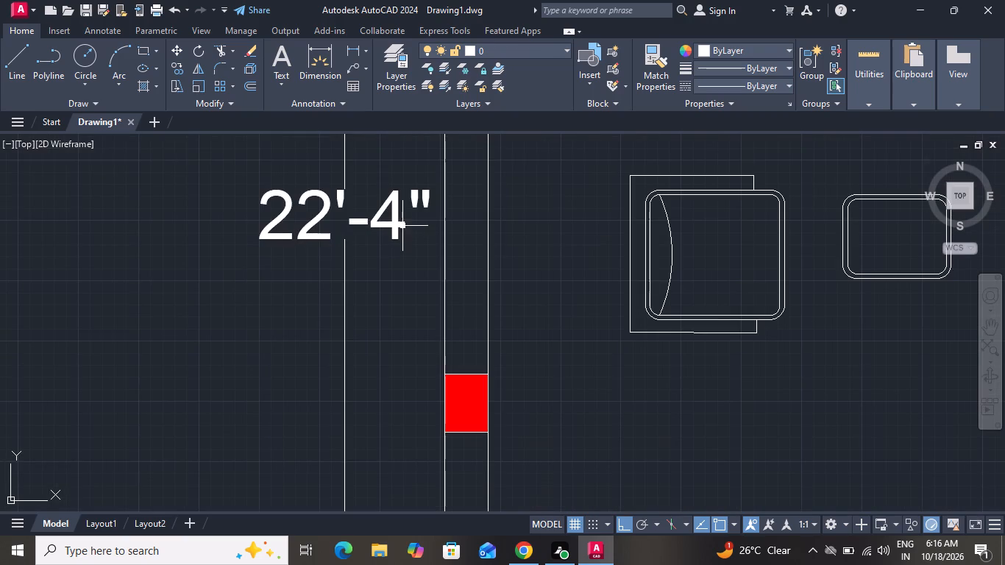
double_click(393, 224)
triple_click(393, 224)
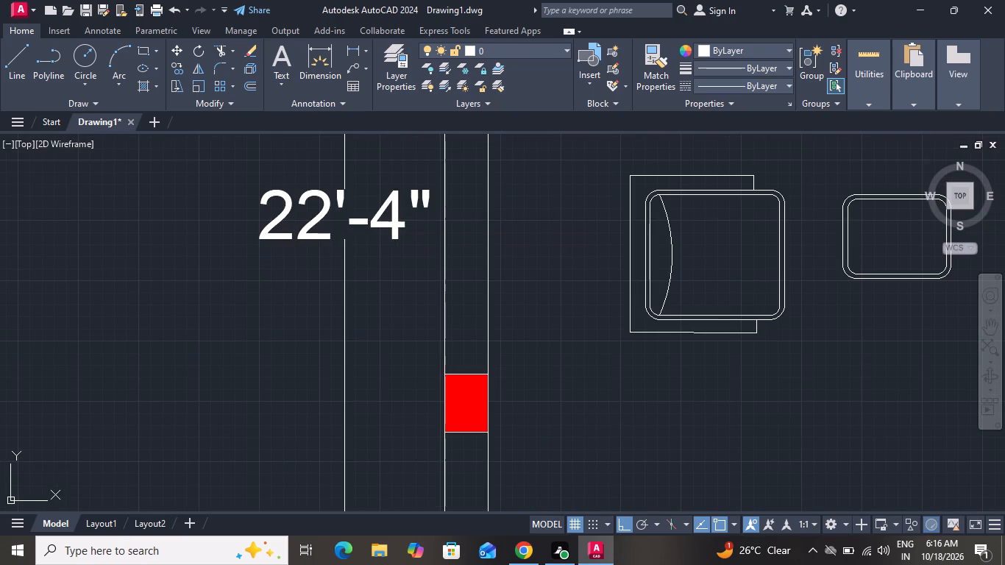
double_click(393, 224)
double_click(393, 224)
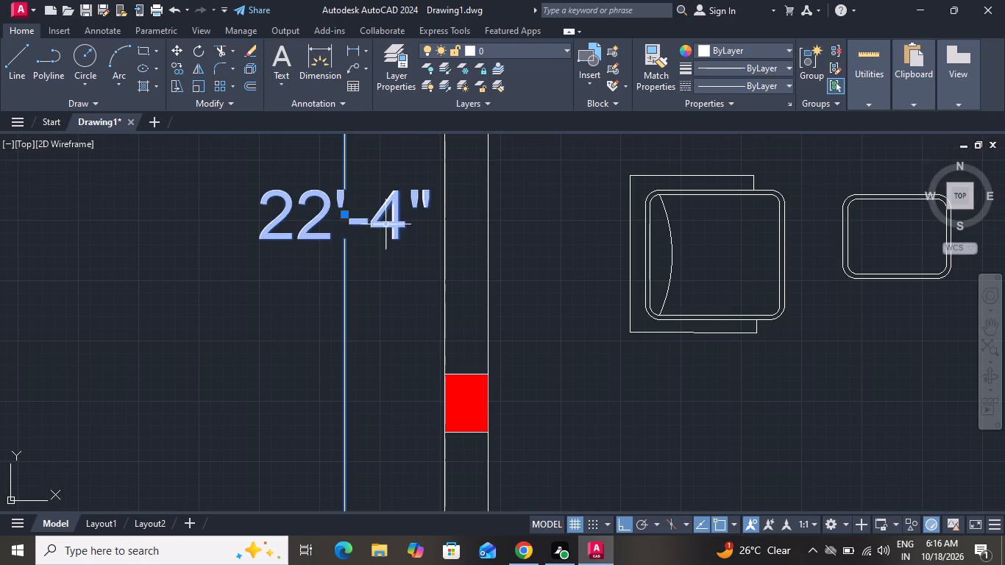
click(386, 224)
triple_click(382, 216)
click(380, 216)
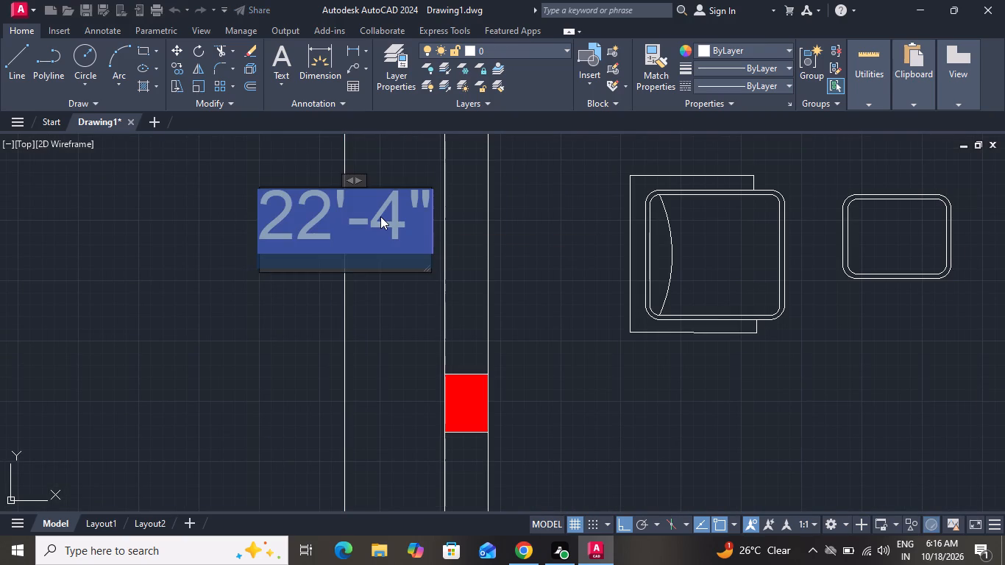
key(BackSpace)
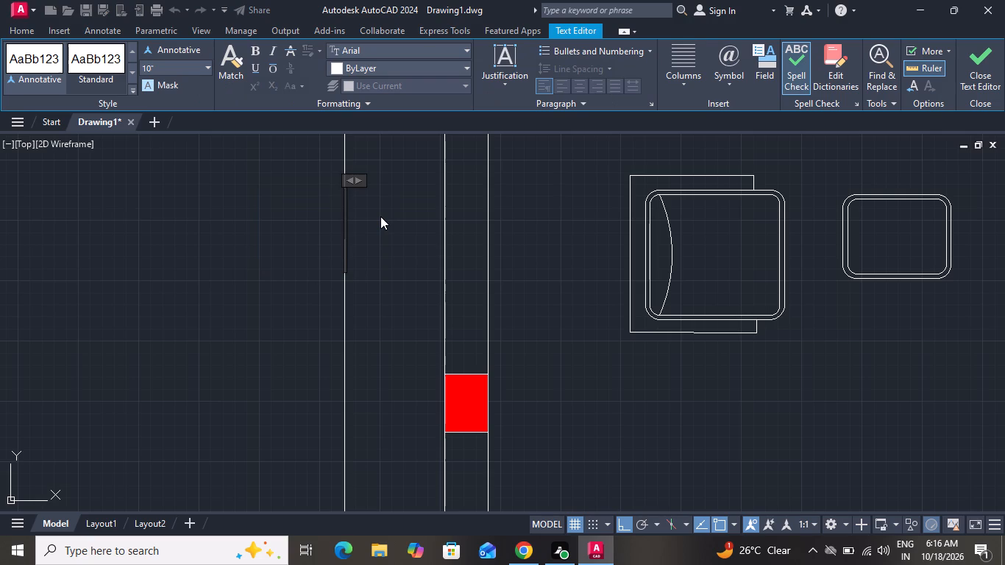
key(2)
text(0'9")
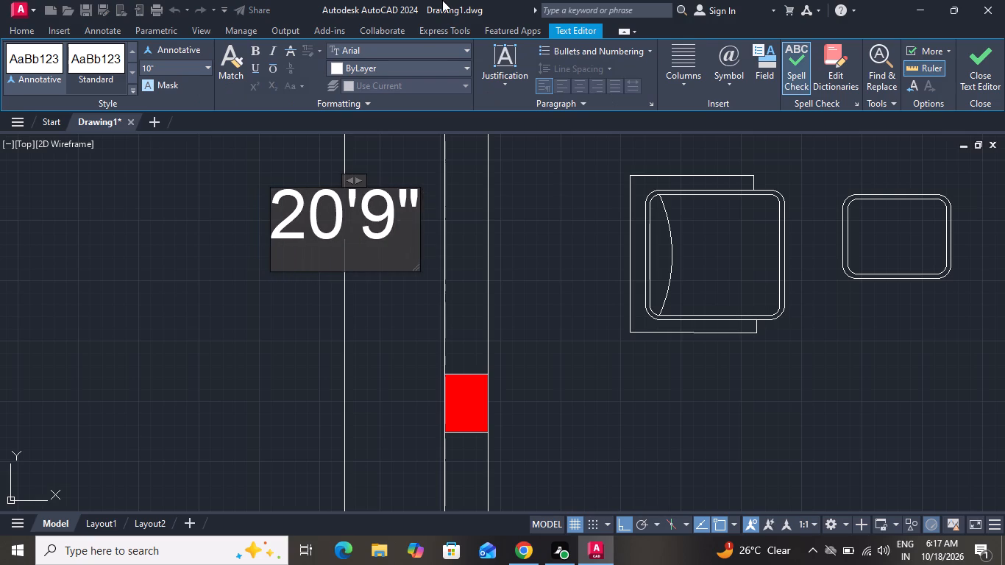
click(408, 324)
scroll(408, 324, down, 4)
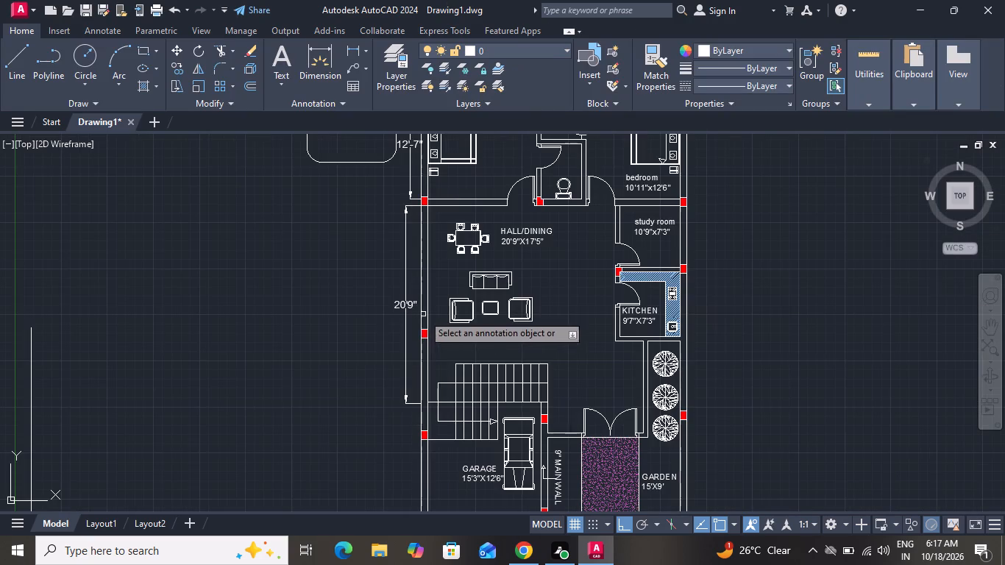
right_click(350, 310)
click(372, 332)
Add a vertical linear dimension outside the garage's outer wall, from the staircase's middle line to the plan's lower outer corner.
scroll(395, 282, down, 1)
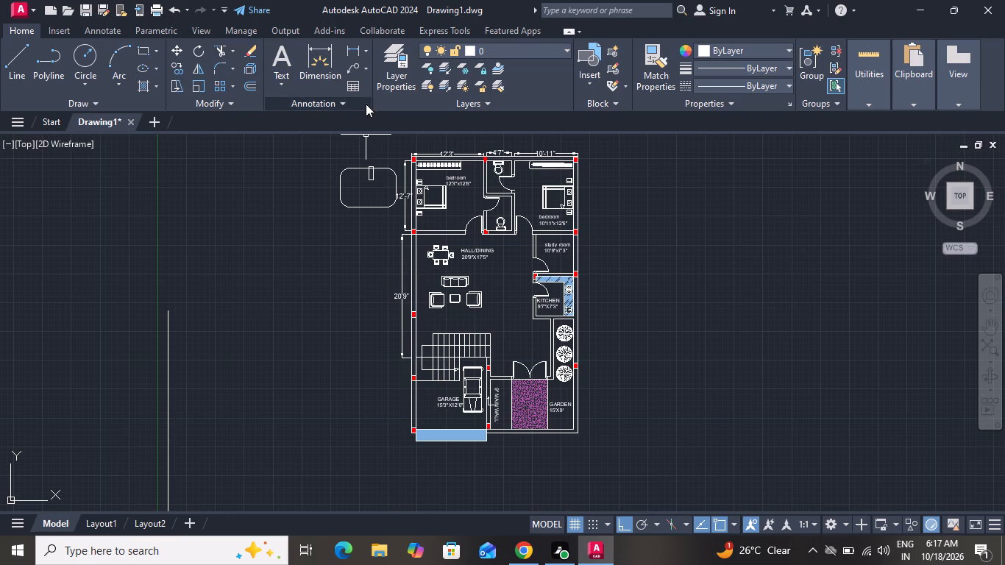
click(352, 44)
scroll(430, 349, up, 2)
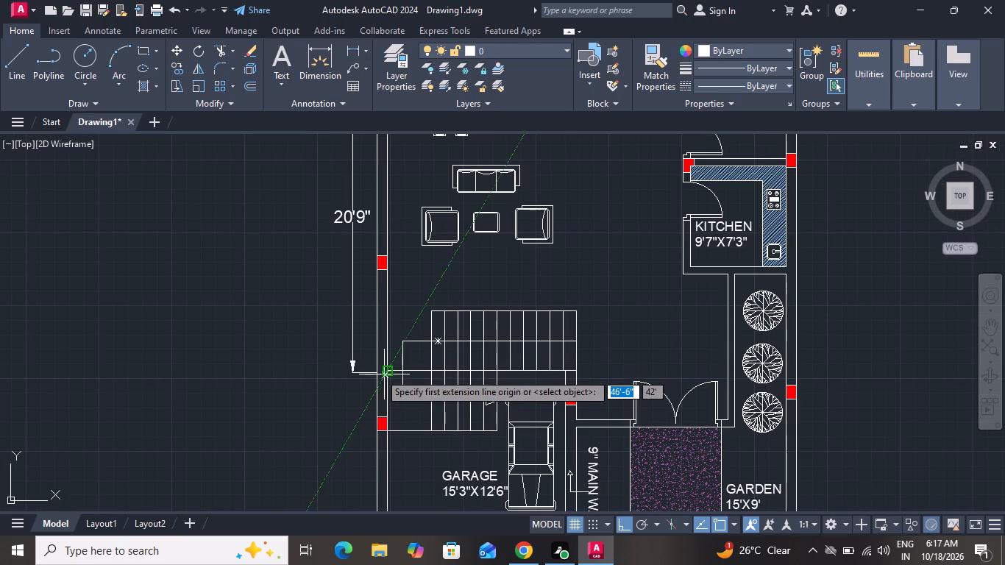
click(376, 371)
scroll(403, 334, down, 2)
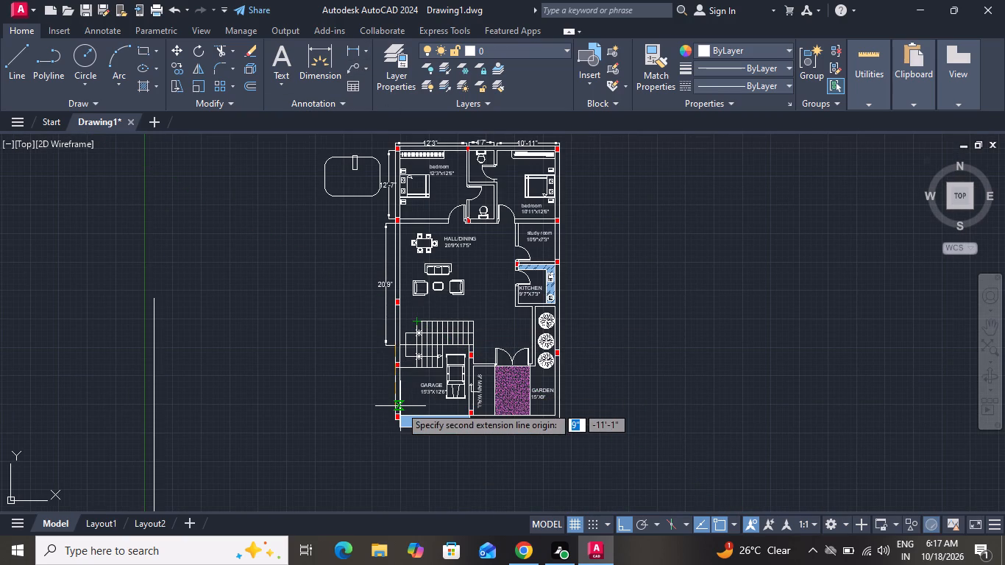
scroll(400, 409, up, 3)
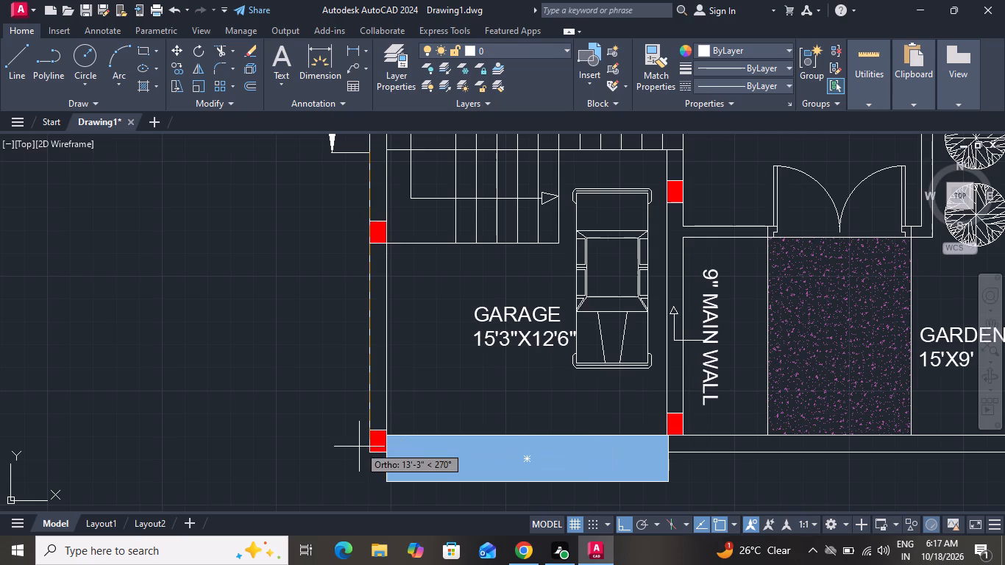
click(367, 450)
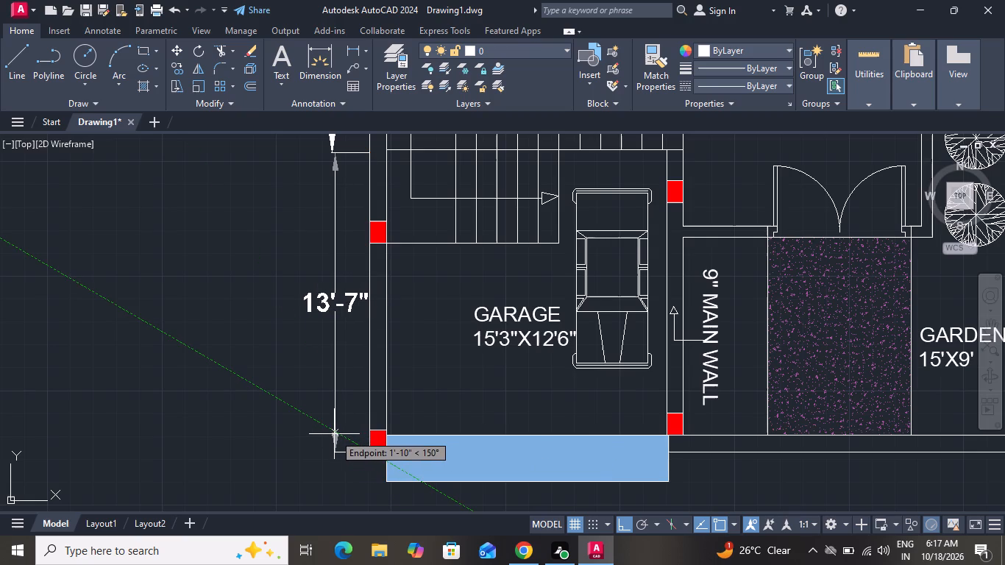
click(332, 434)
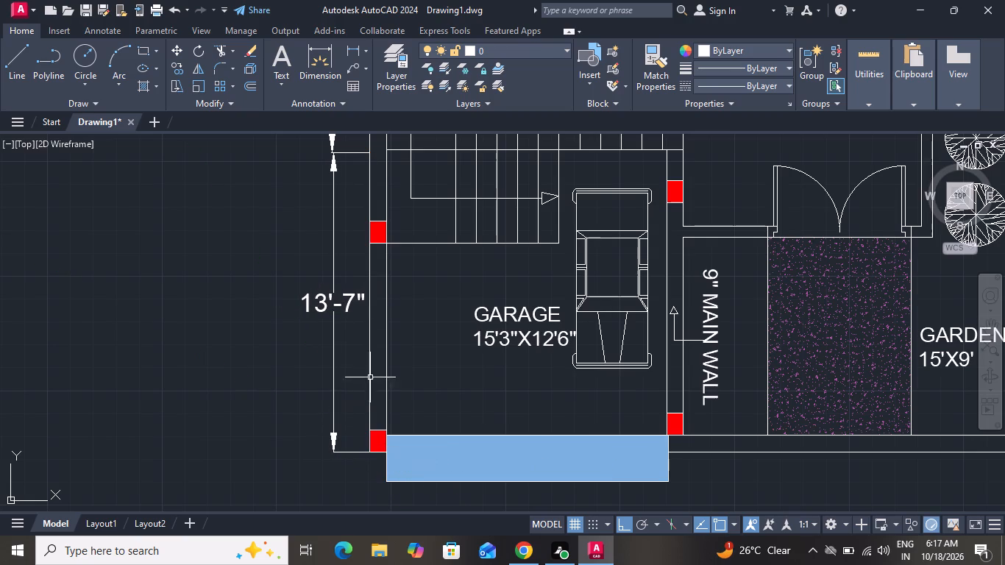
Overwrite the text of the vertical dimension beside the garage with 15'3" and finish text editing.
scroll(349, 313, up, 3)
triple_click(344, 253)
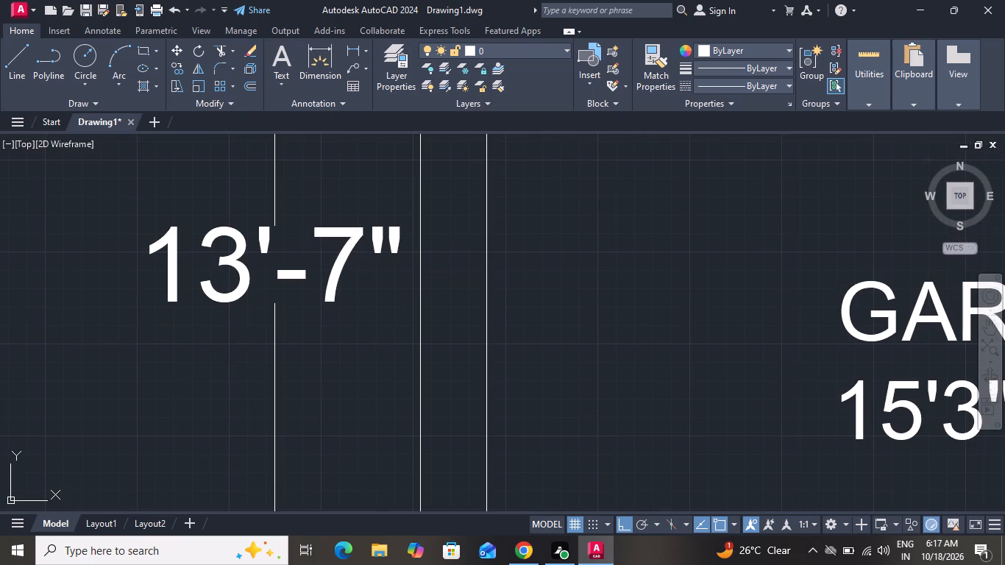
triple_click(344, 253)
click(335, 266)
click(330, 269)
click(330, 269)
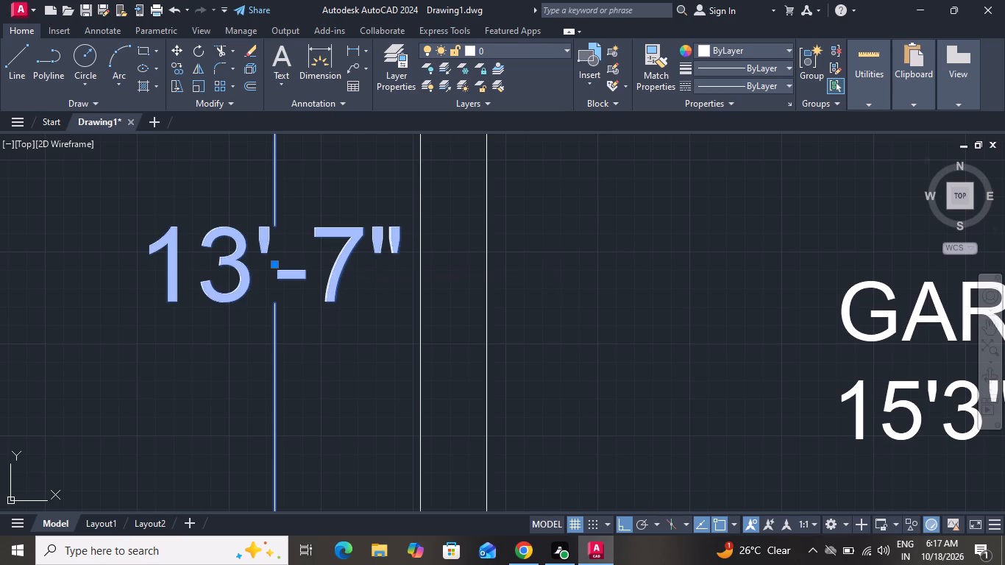
key(BackSpace)
key(BackSpace)
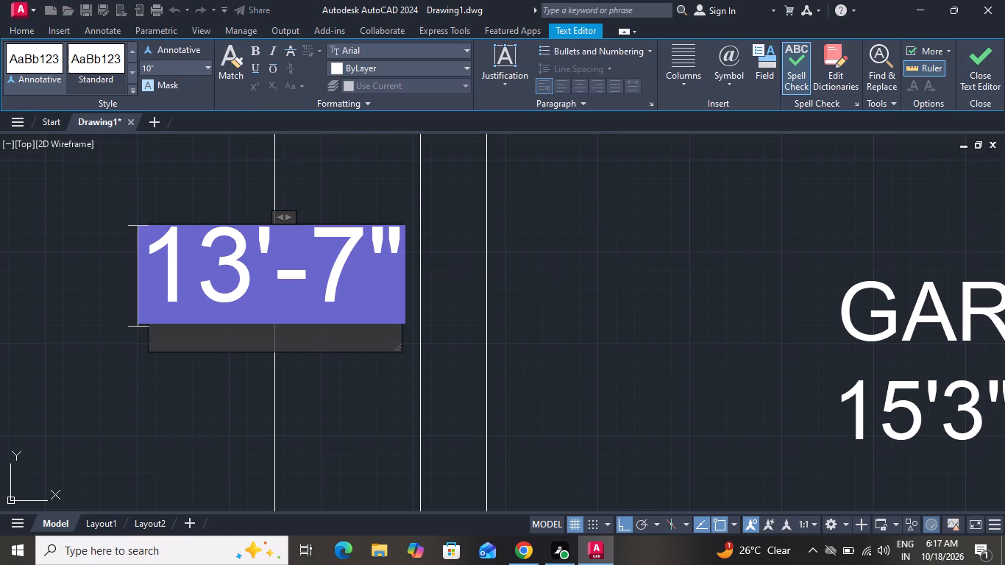
click(330, 269)
key(BackSpace)
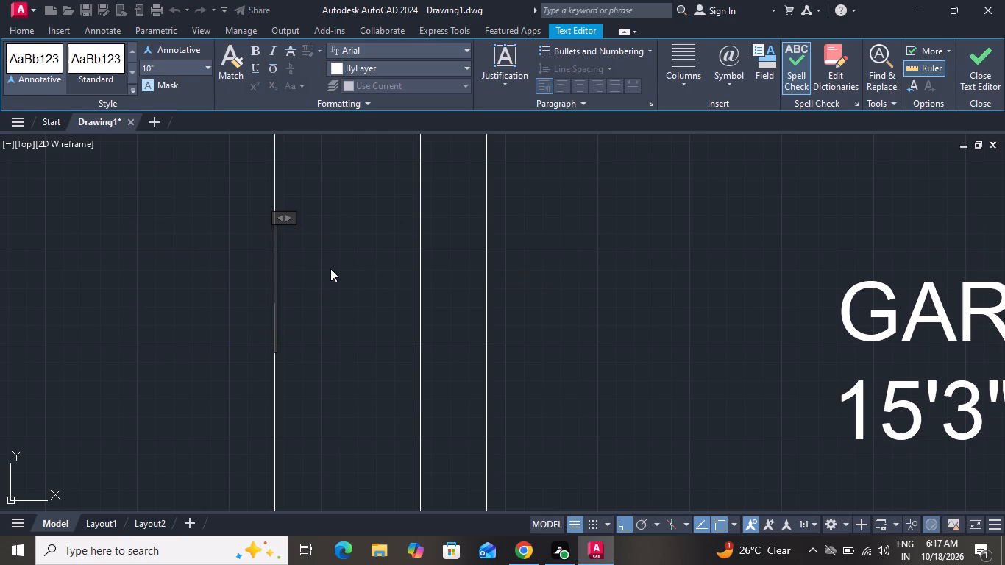
text(15)
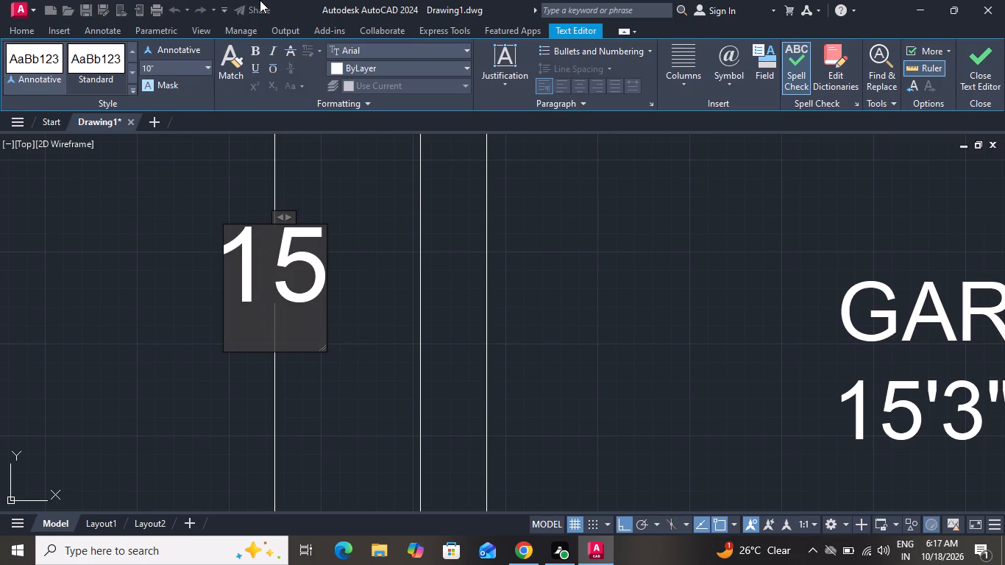
key(semicolon)
key(BackSpace)
key(apostrophe)
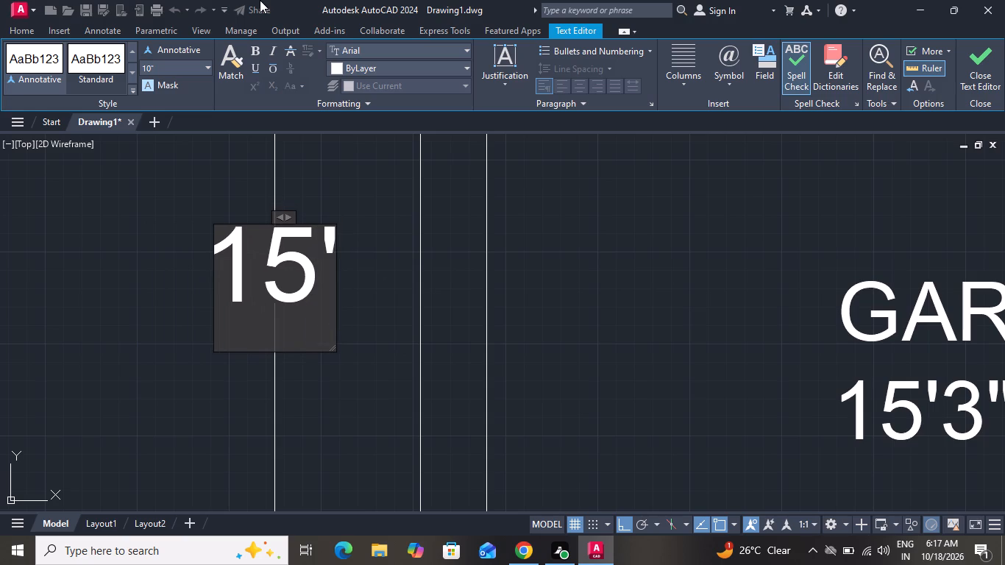
key(3)
key(shift+quotedbl)
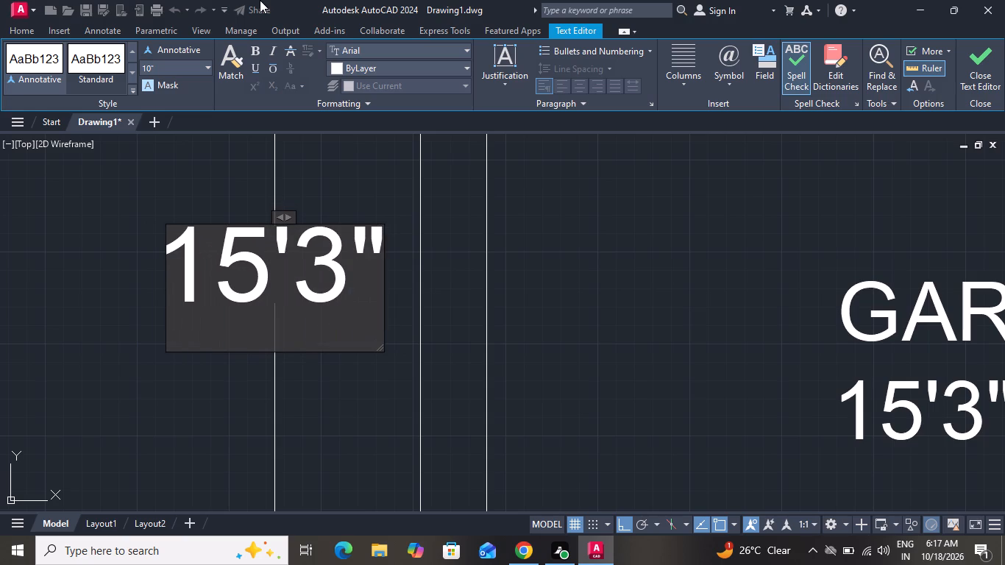
click(369, 457)
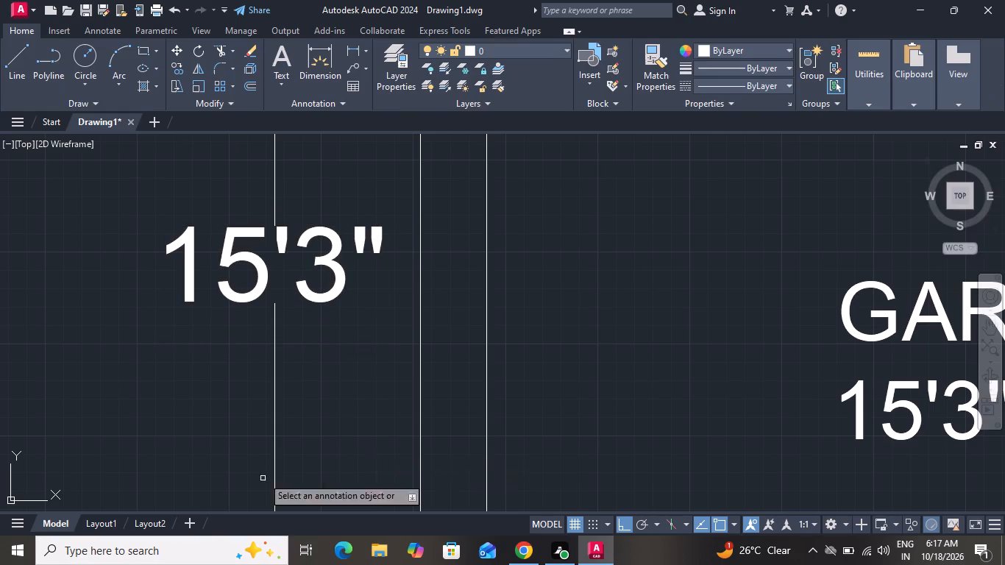
scroll(267, 426, down, 3)
scroll(300, 365, down, 2)
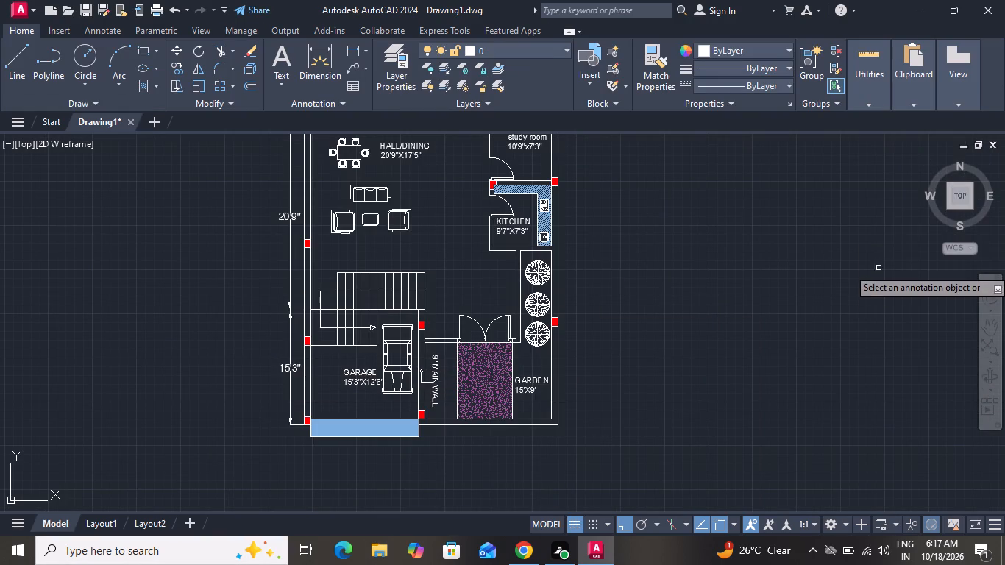
right_click(810, 295)
click(826, 322)
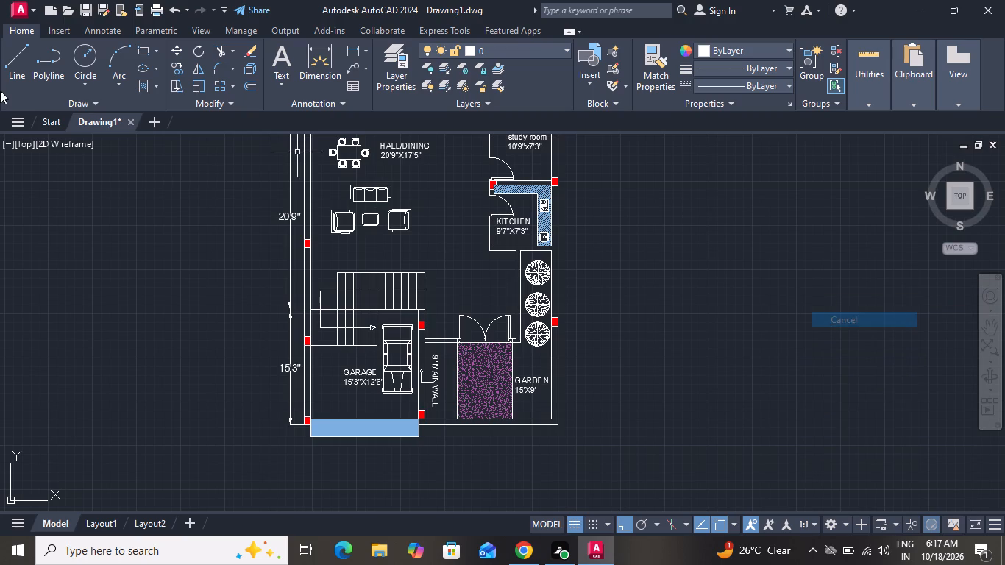
Add a horizontal linear dimension from the garage's corner column to the garden's inner wall face, placed along the front wall's outer line.
click(354, 48)
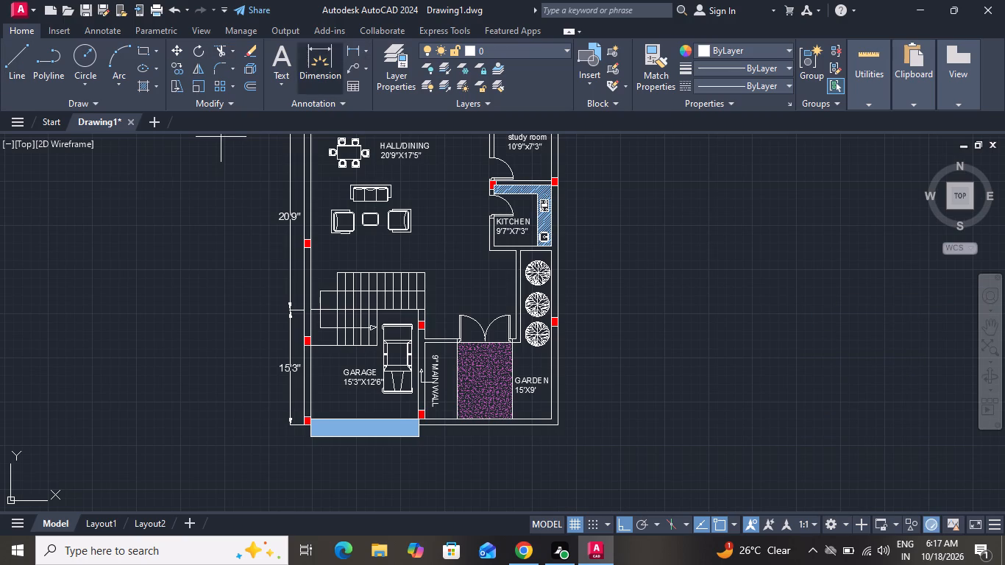
scroll(475, 494, up, 2)
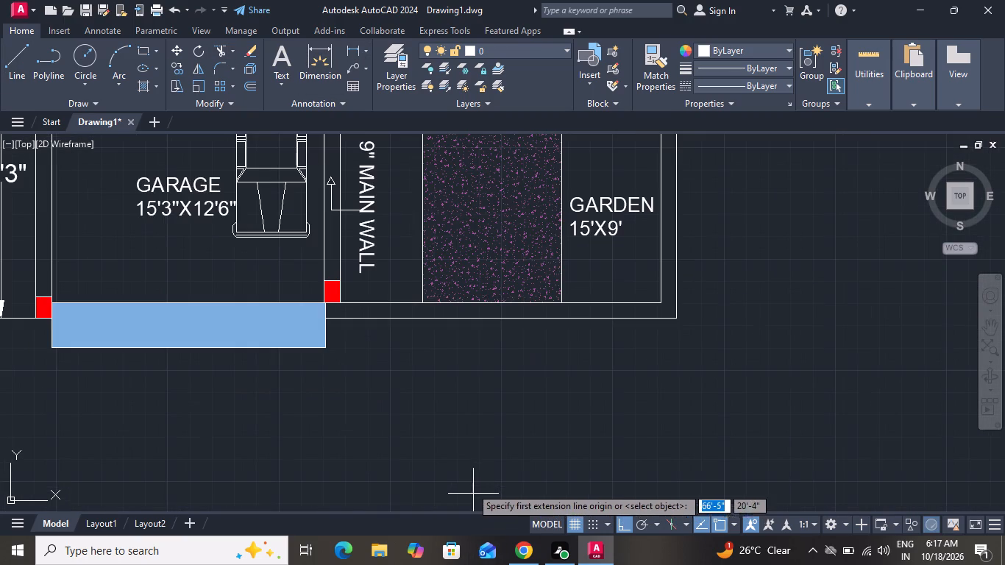
click(340, 318)
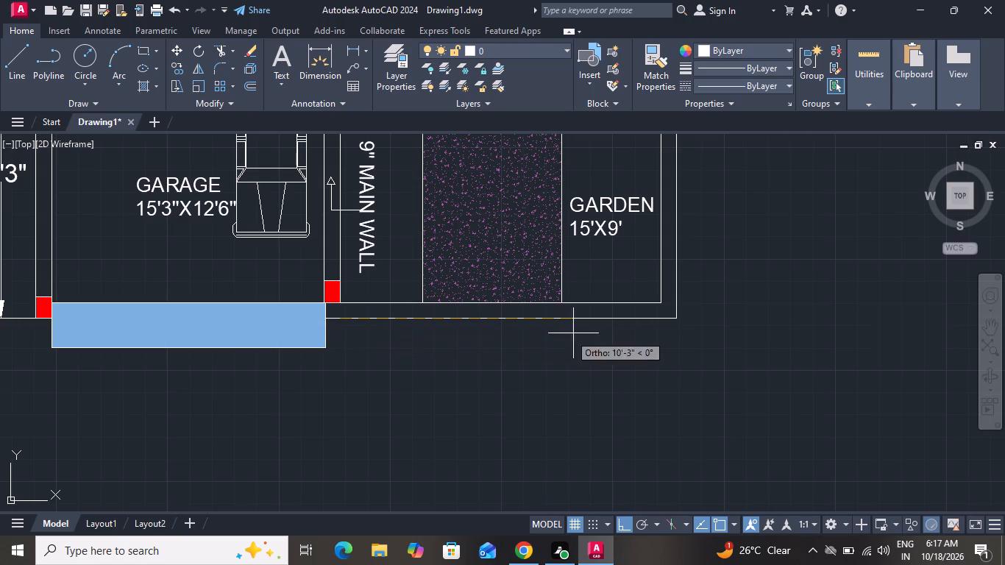
click(661, 320)
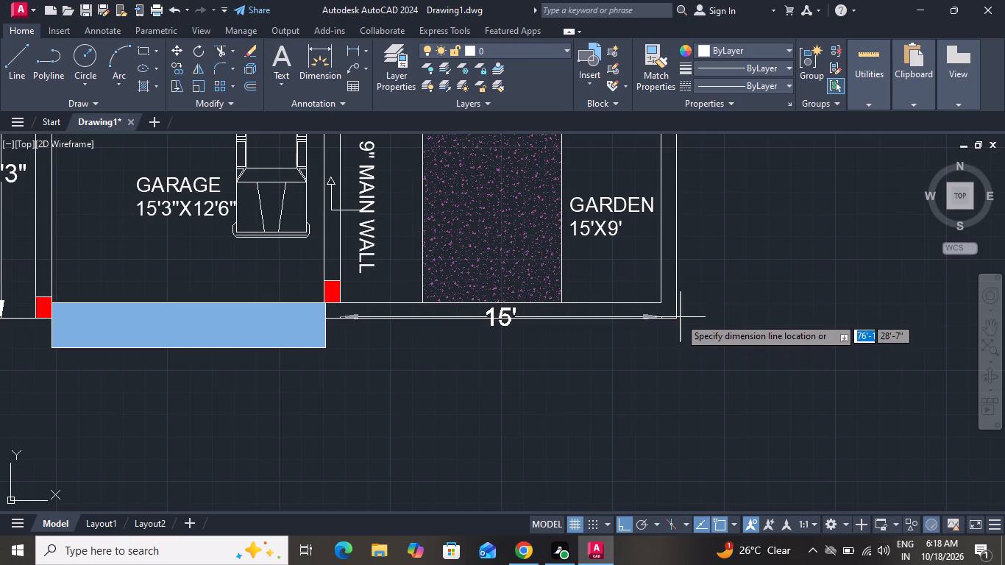
click(679, 317)
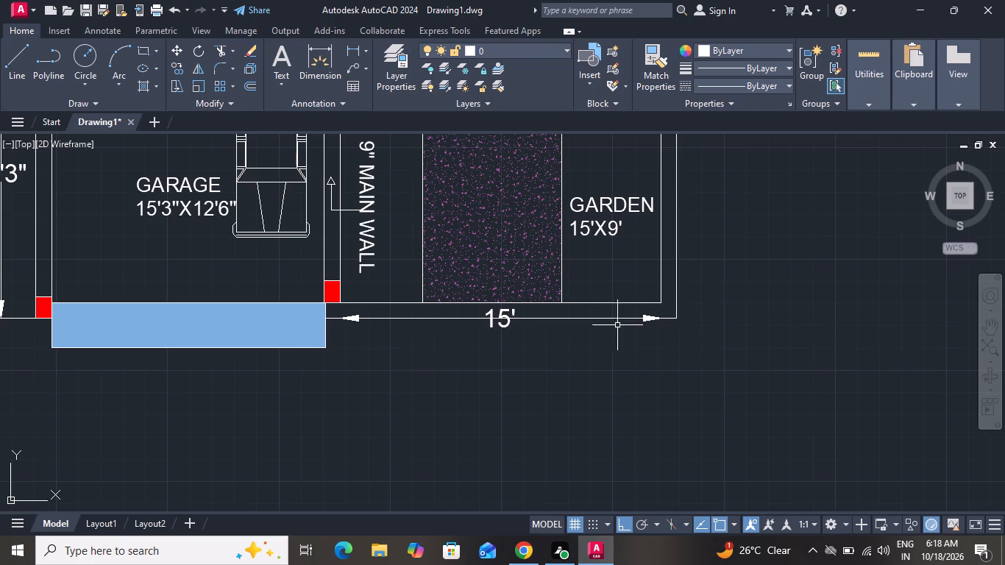
Start another horizontal linear dimension along the front wall, from the garage's corner column to the outer face of the garden's side wall.
click(355, 50)
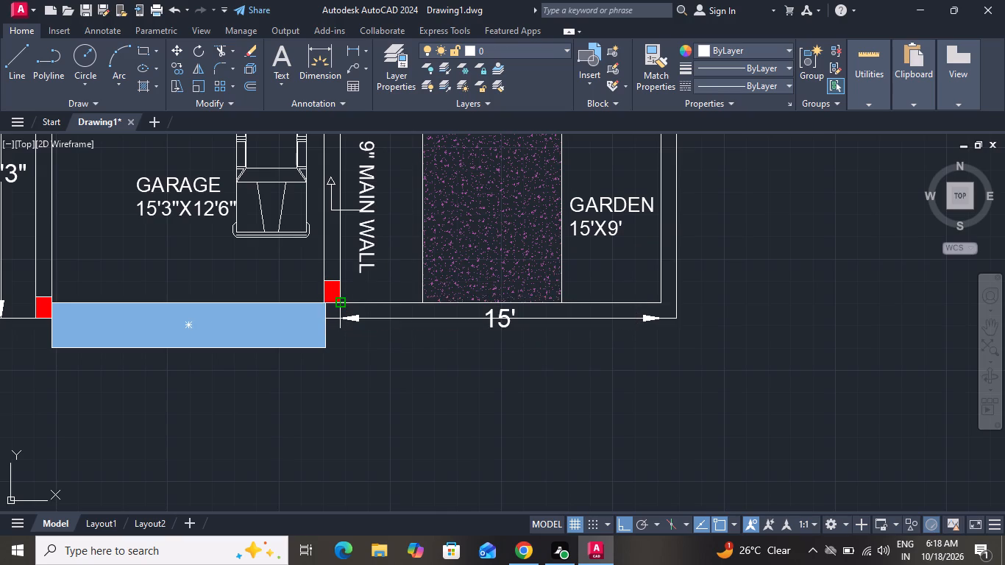
click(341, 301)
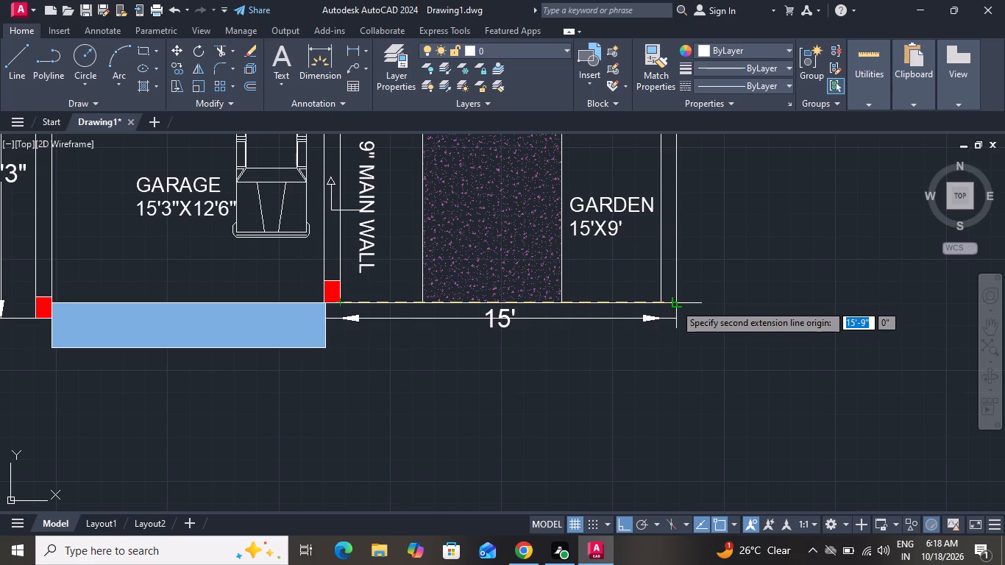
click(675, 304)
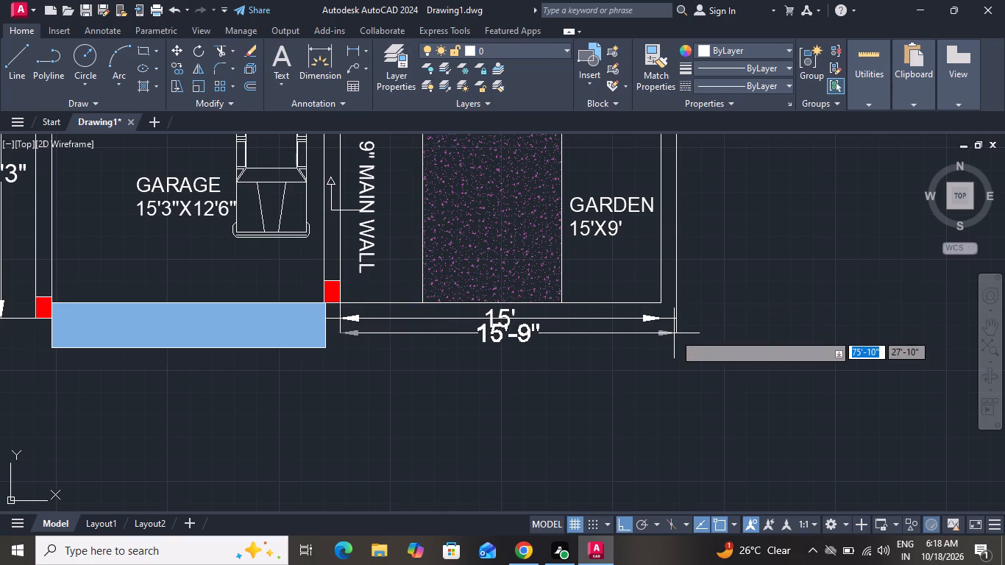
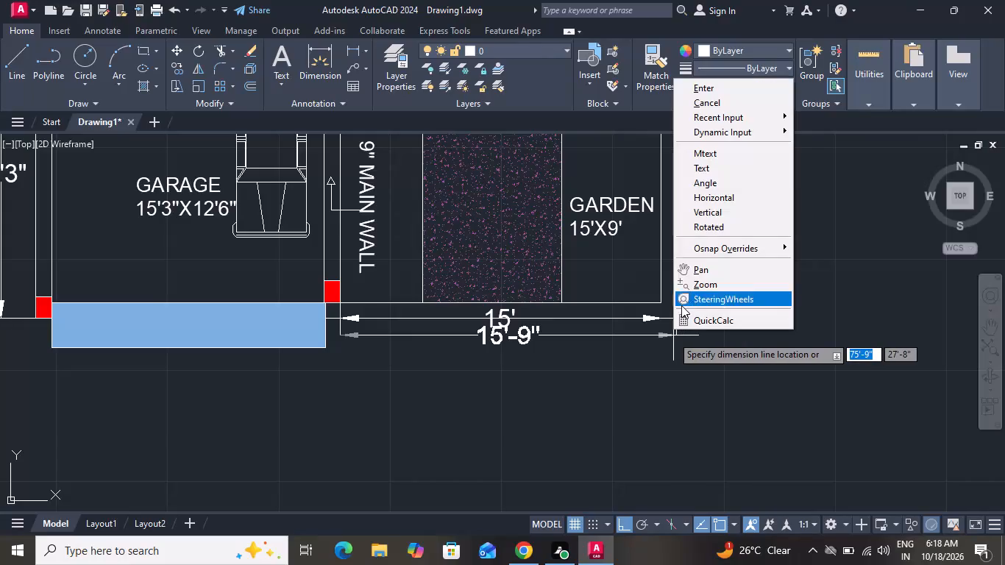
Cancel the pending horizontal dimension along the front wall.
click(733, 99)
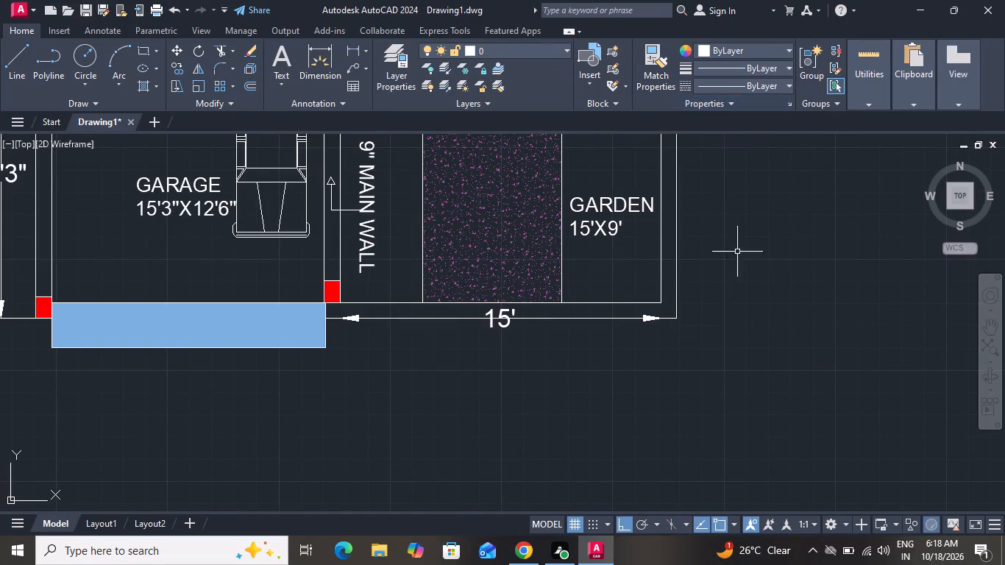
Add a vertical linear dimension outside the garden's side wall, from the plan's front outer corner to the garden-side face of the kitchen wall.
scroll(721, 335, down, 1)
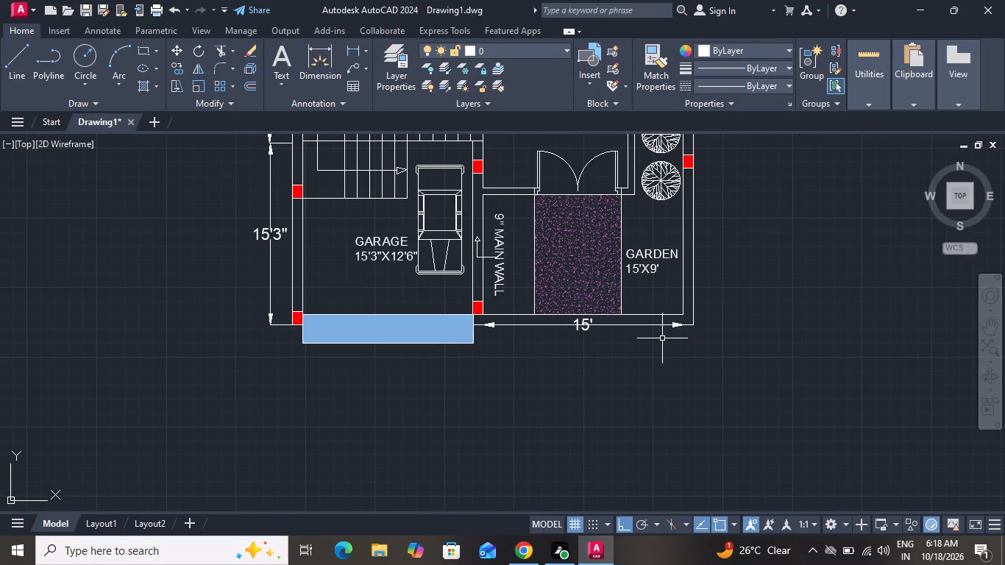
click(355, 48)
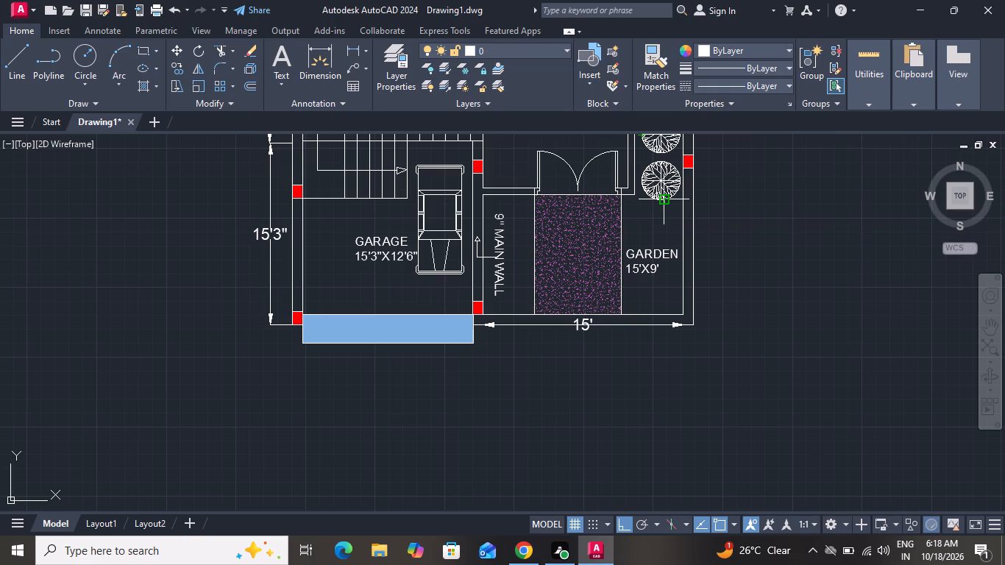
scroll(695, 332, up, 2)
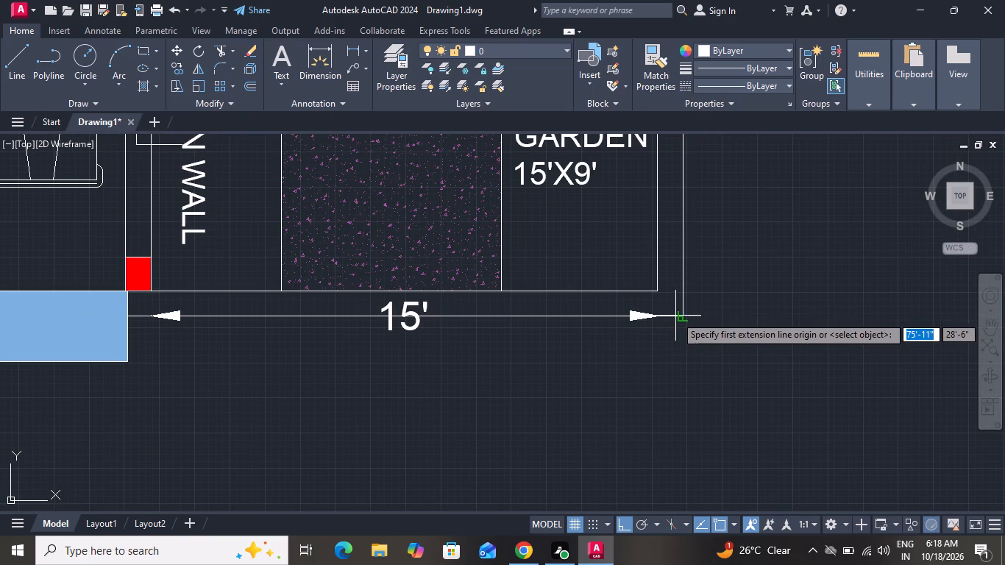
click(681, 315)
scroll(692, 342, down, 2)
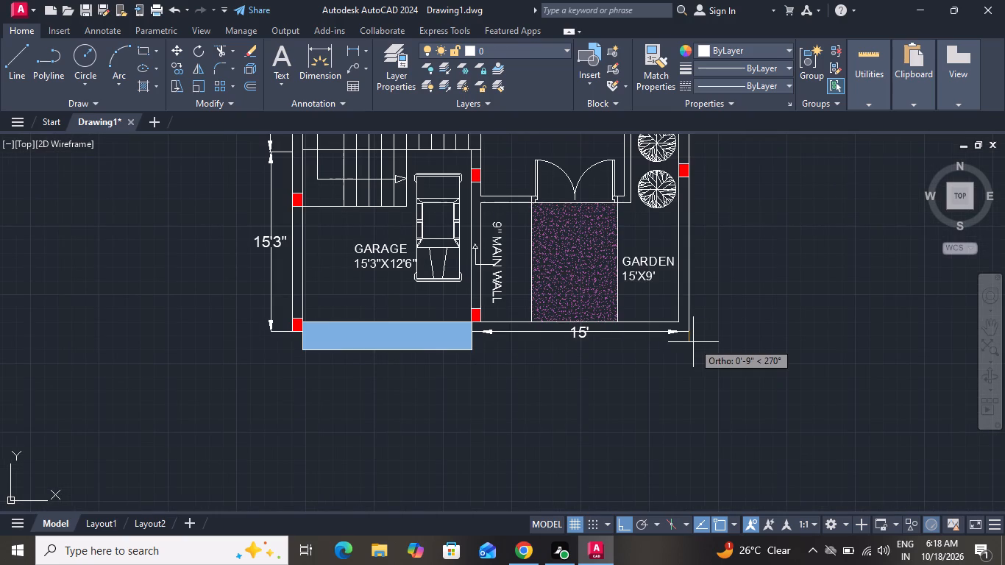
scroll(697, 338, down, 2)
scroll(704, 242, up, 2)
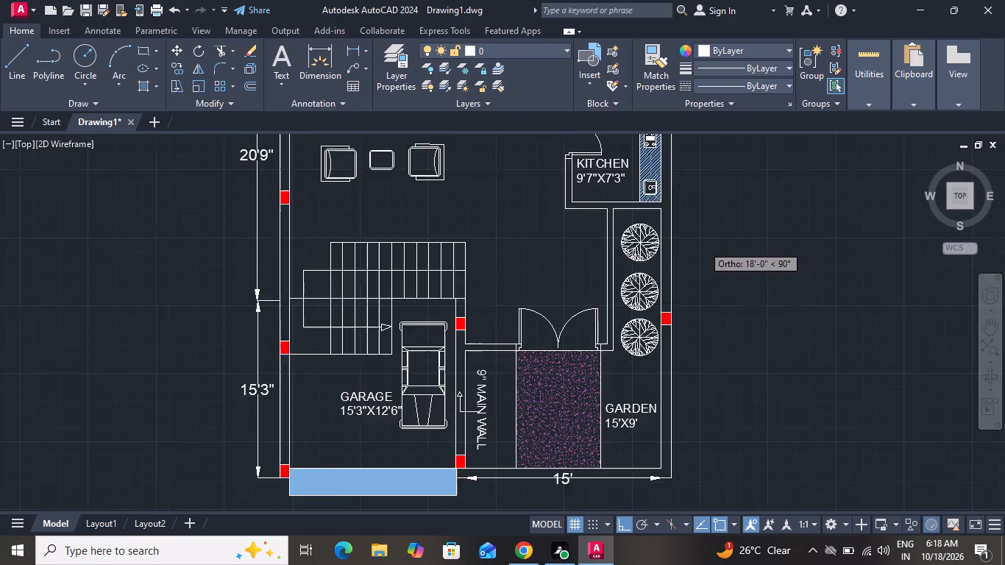
scroll(703, 245, up, 1)
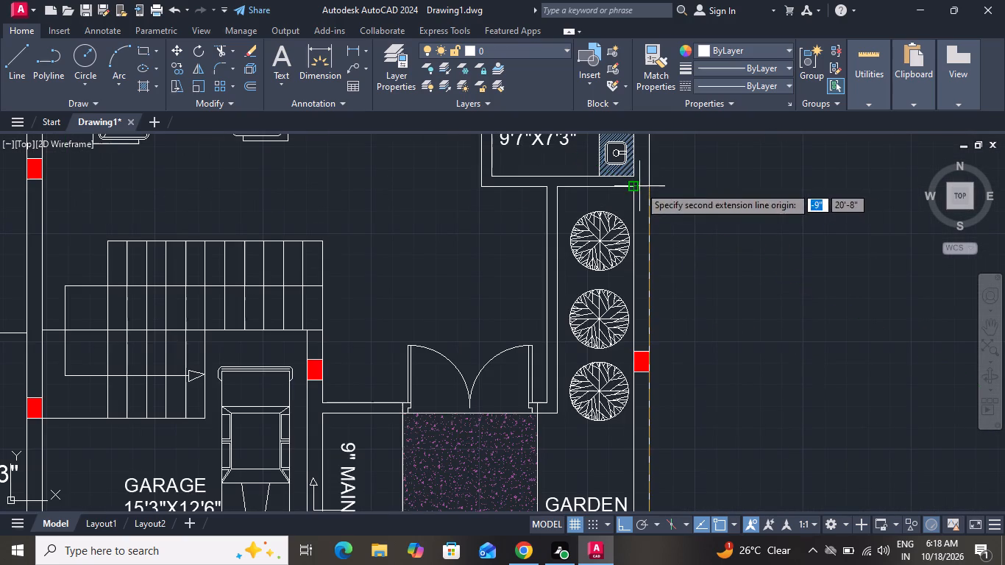
click(649, 185)
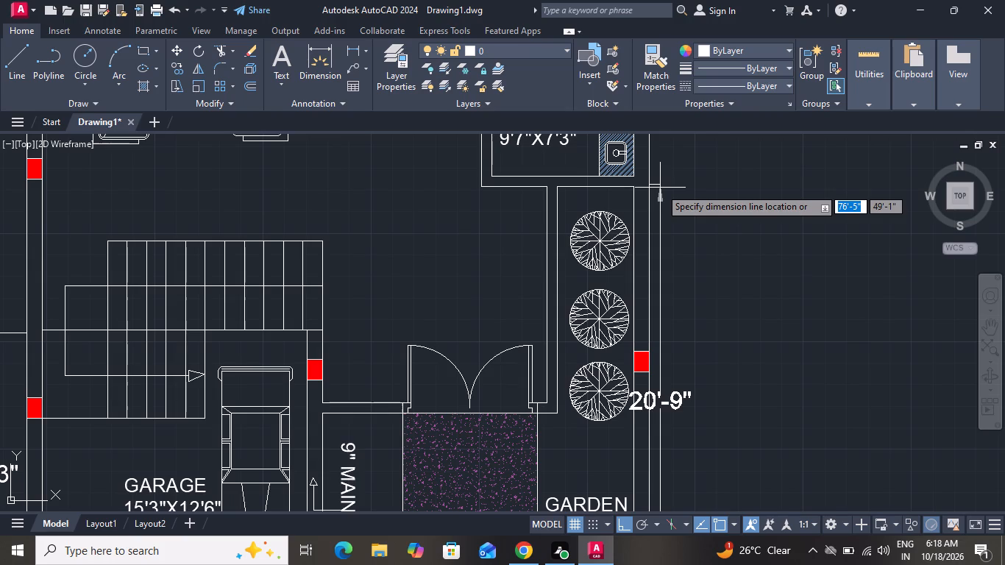
click(672, 188)
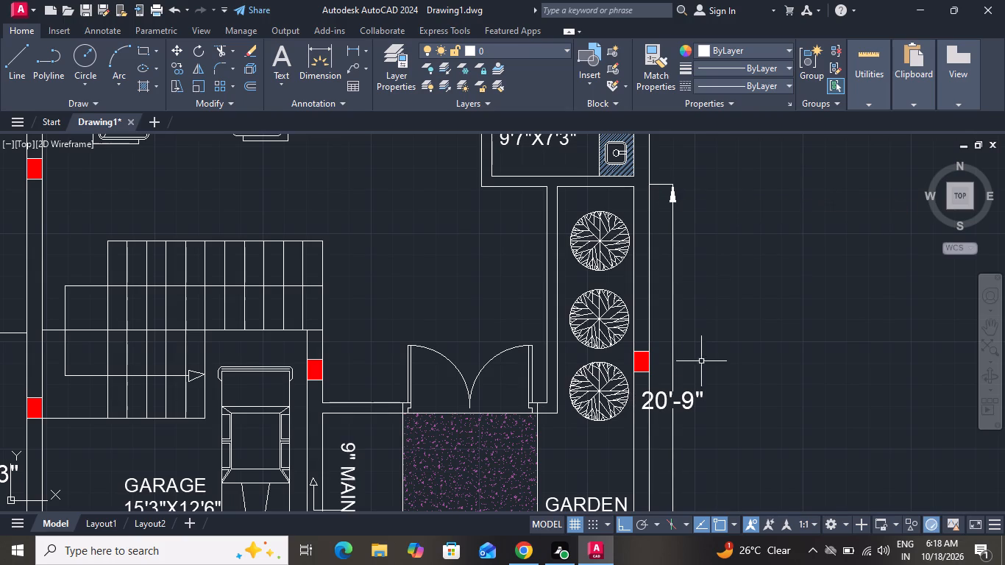
Overwrite the text of the vertical dimension beside the garden with 14'7" and finish text editing.
triple_click(694, 394)
click(694, 394)
click(694, 394)
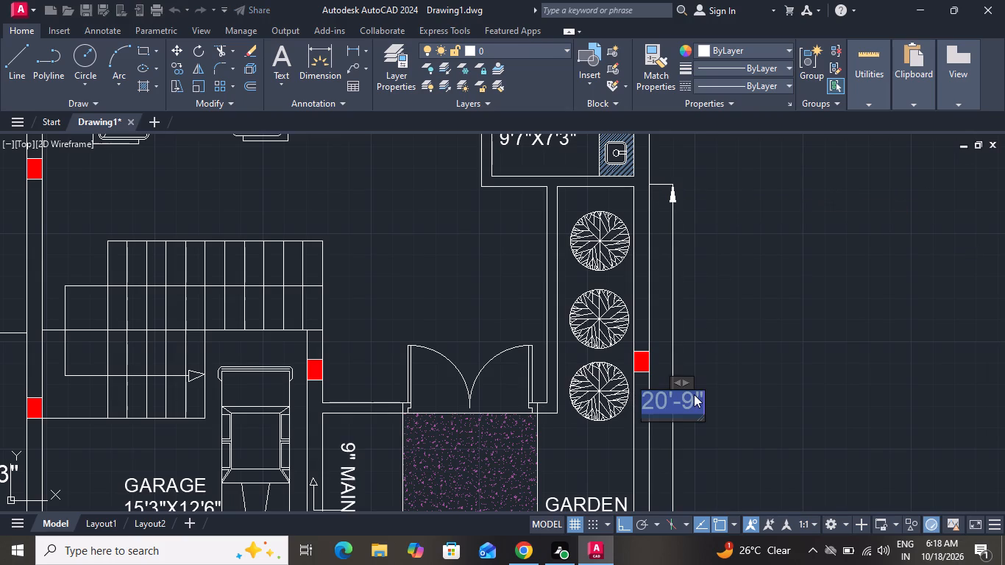
key(BackSpace)
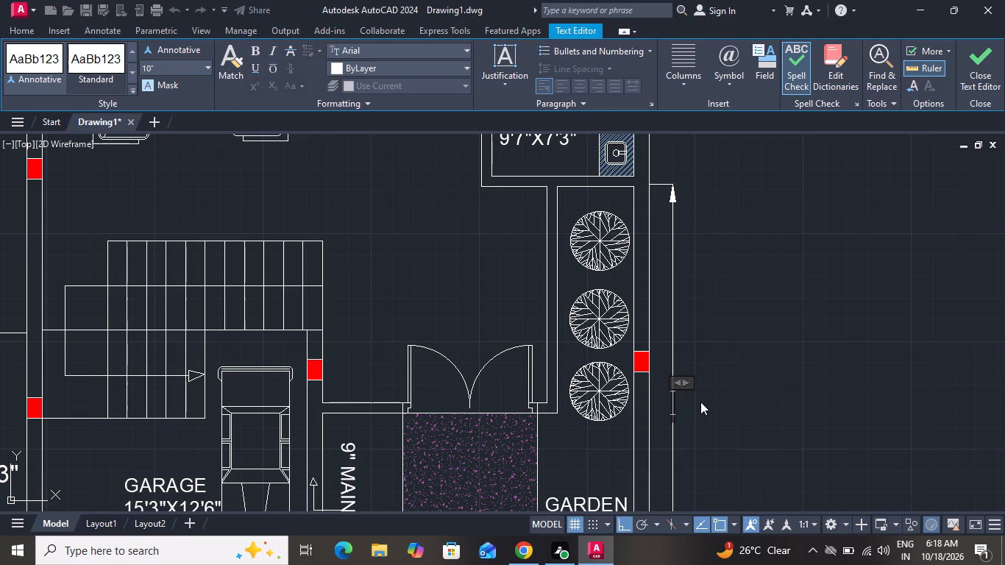
key(1)
text(4')
key(7)
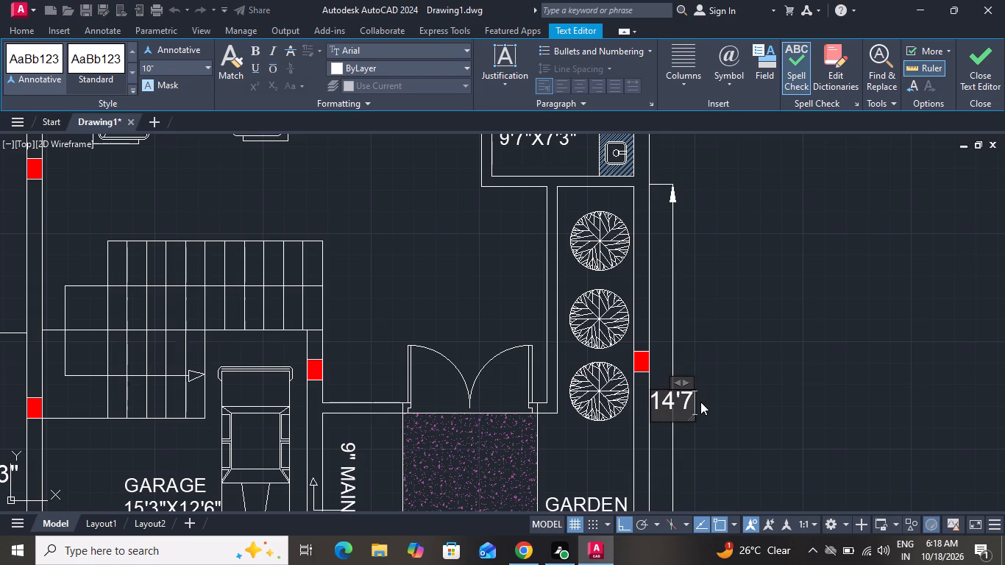
key(shift+quotedbl)
click(739, 354)
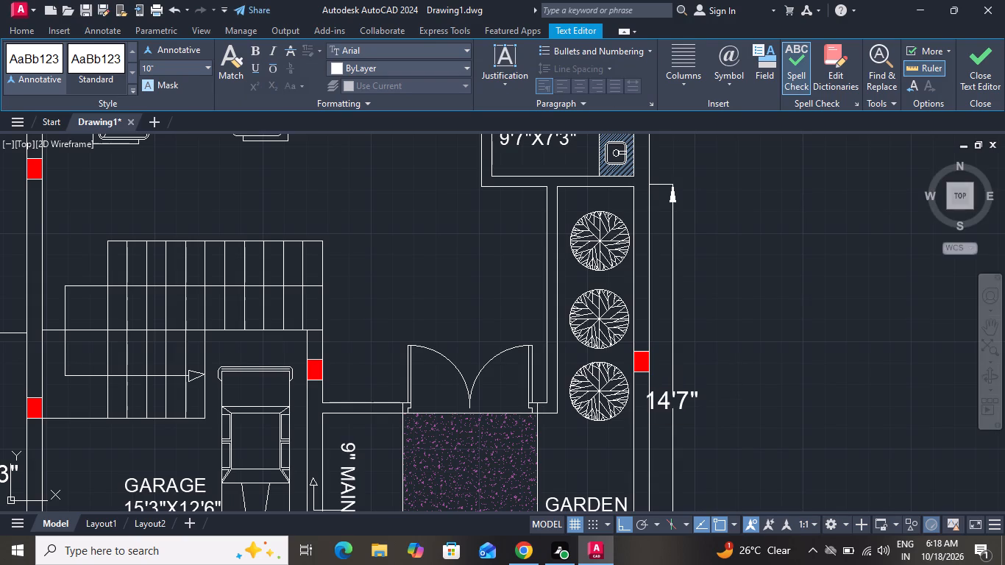
scroll(728, 356, down, 3)
right_click(723, 288)
click(762, 320)
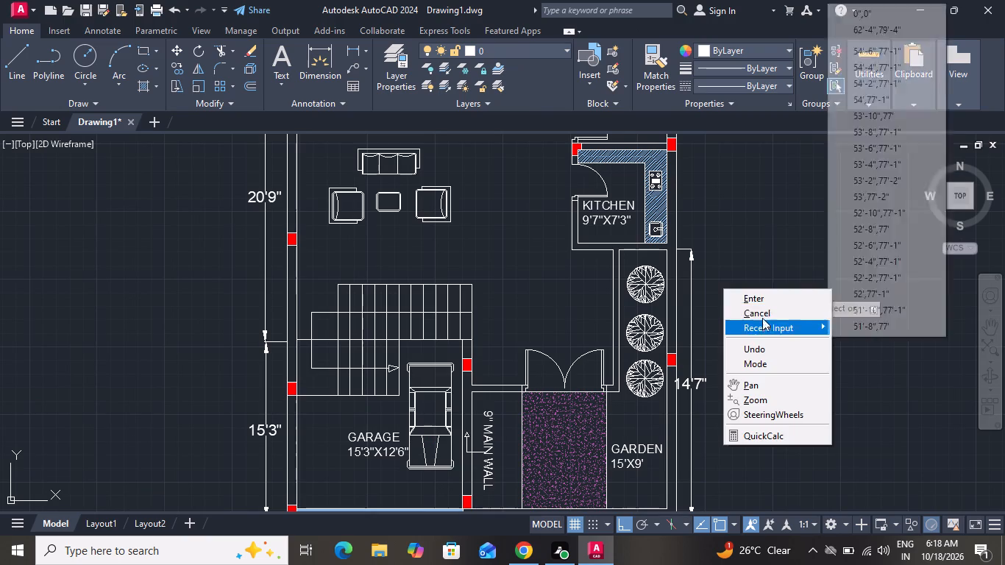
Add a vertical linear dimension outside the kitchen's outer wall, spanning between the kitchen's lower and upper inner wall faces.
click(354, 57)
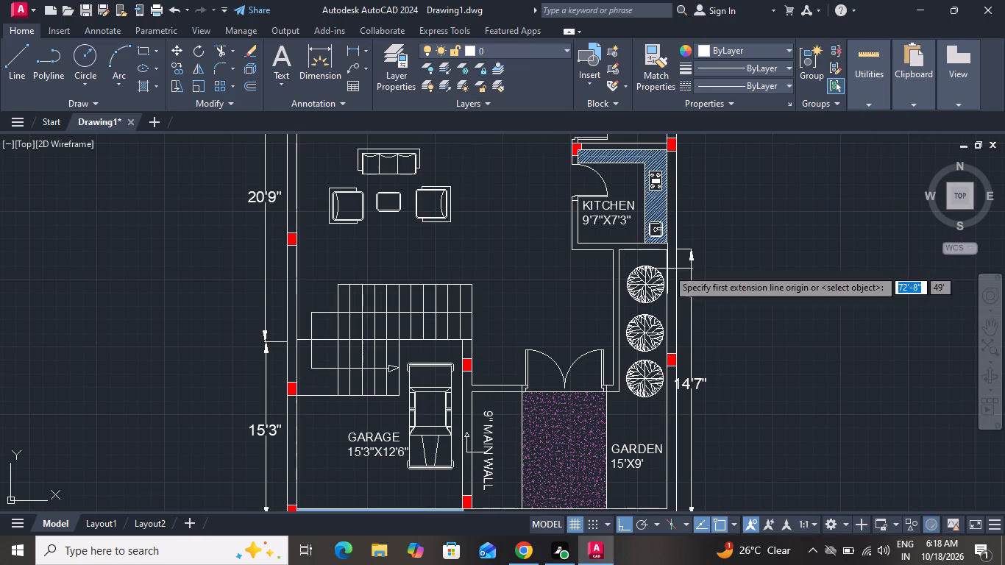
scroll(677, 280, down, 1)
scroll(684, 258, up, 2)
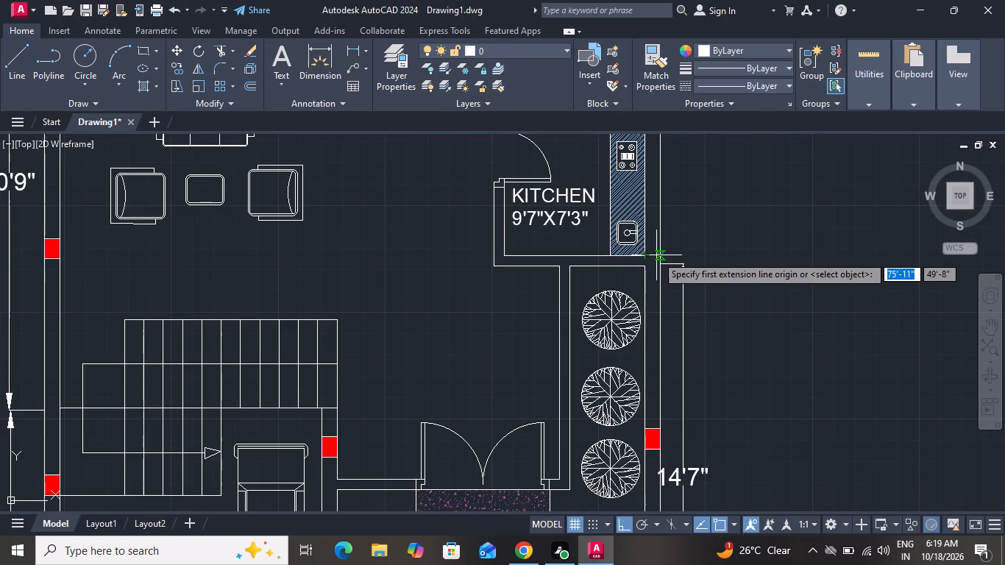
click(660, 255)
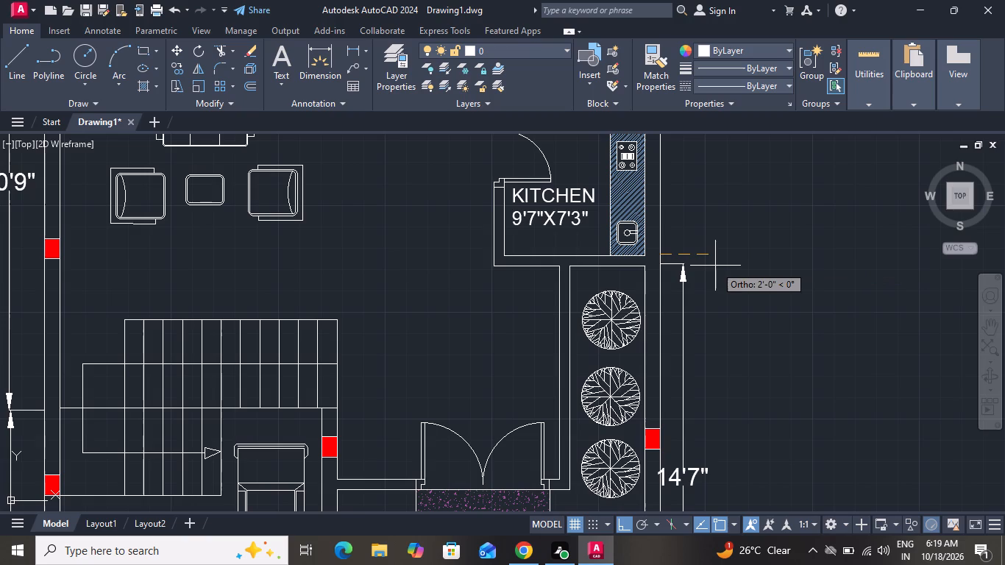
scroll(719, 266, down, 2)
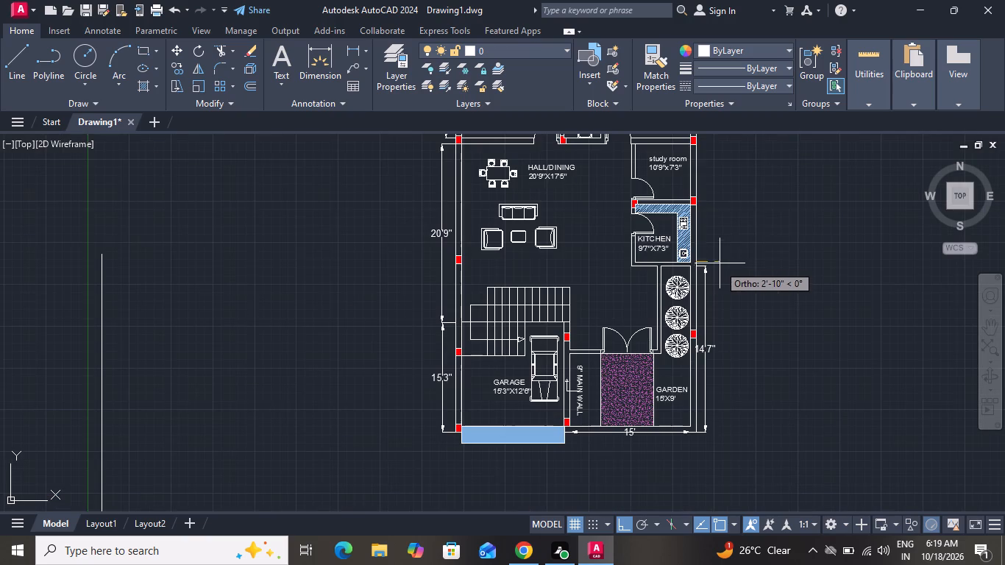
scroll(703, 203, up, 3)
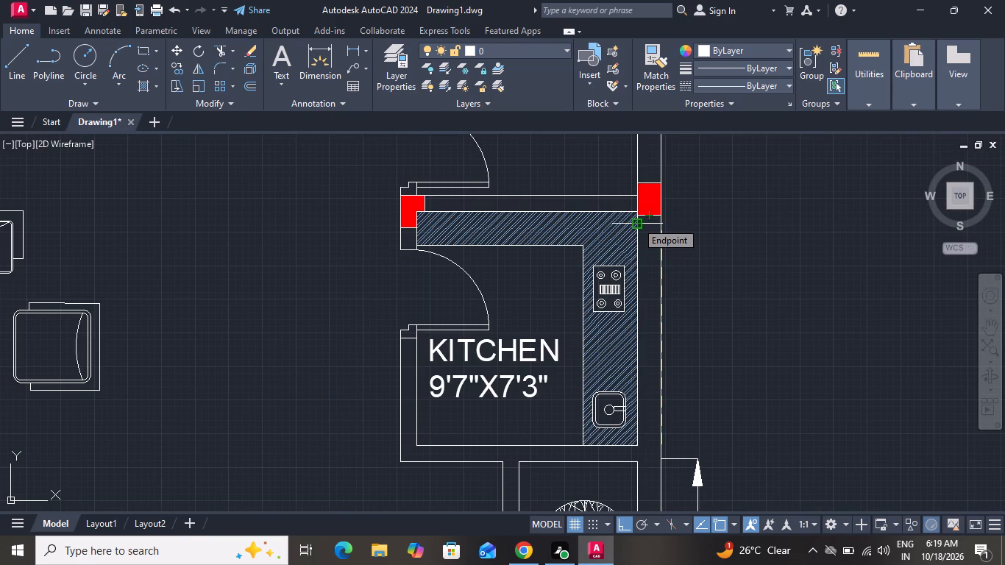
scroll(636, 221, up, 1)
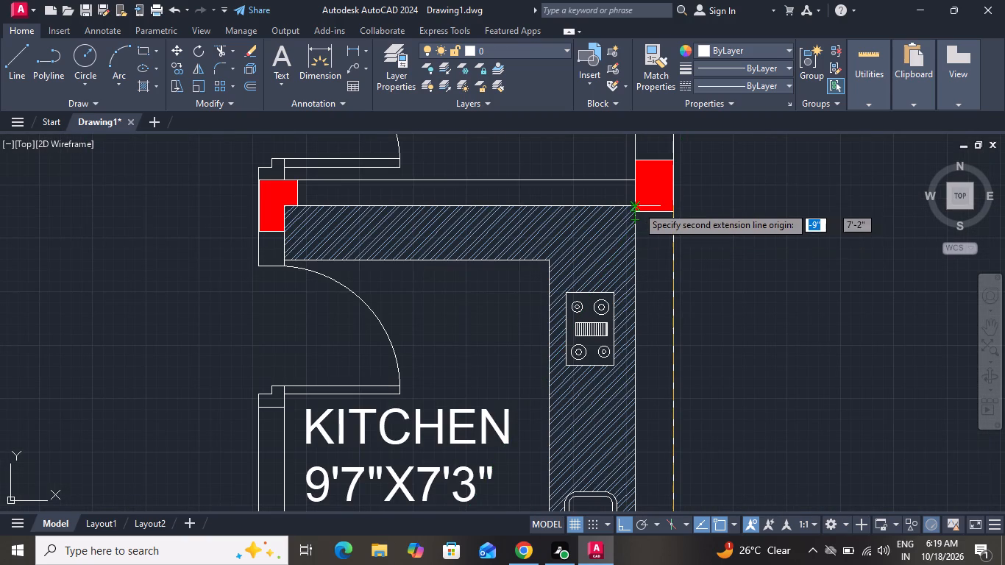
click(674, 204)
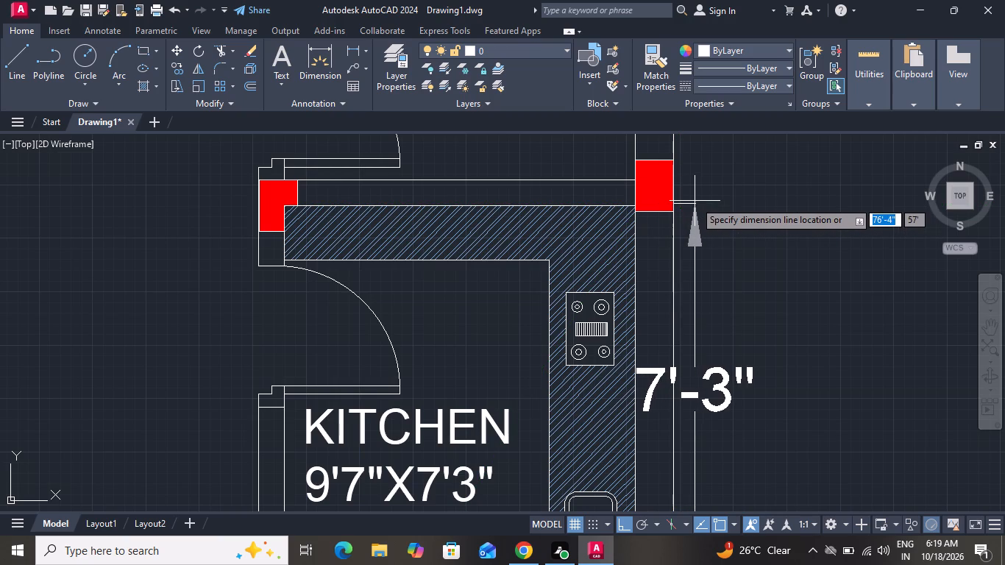
scroll(695, 201, down, 1)
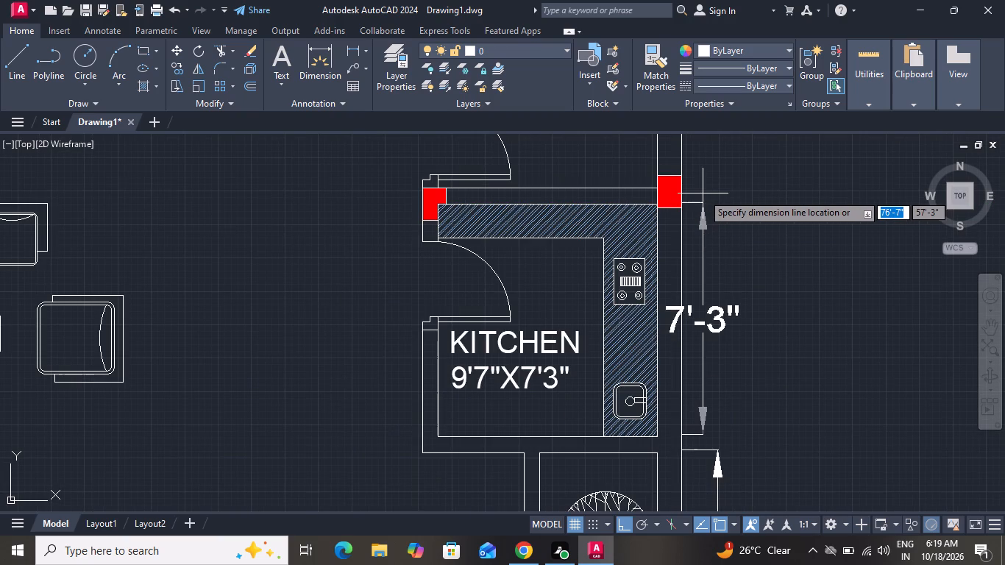
click(720, 193)
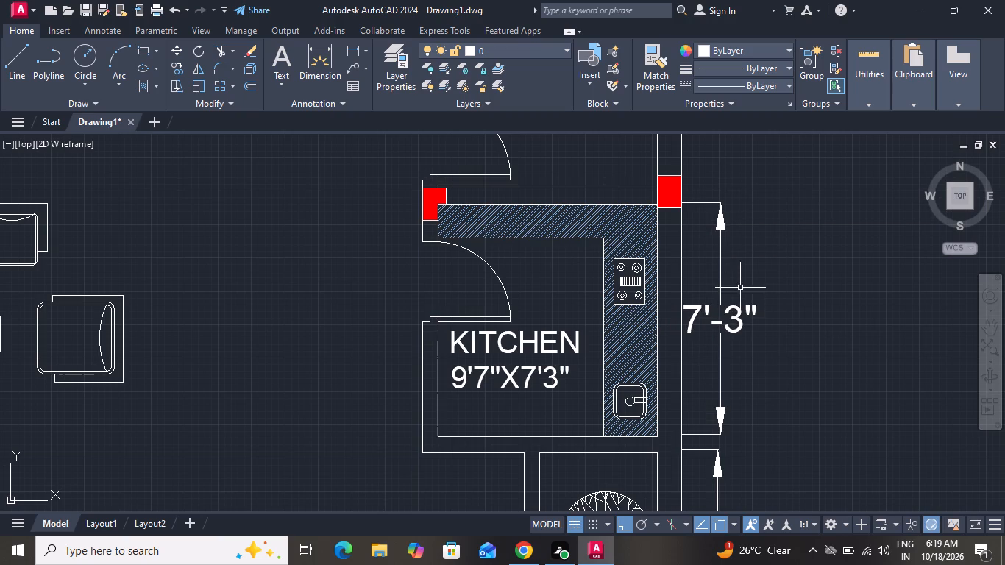
Overwrite the text of the vertical dimension beside the kitchen with 9'8" and finish text editing.
double_click(741, 308)
double_click(741, 308)
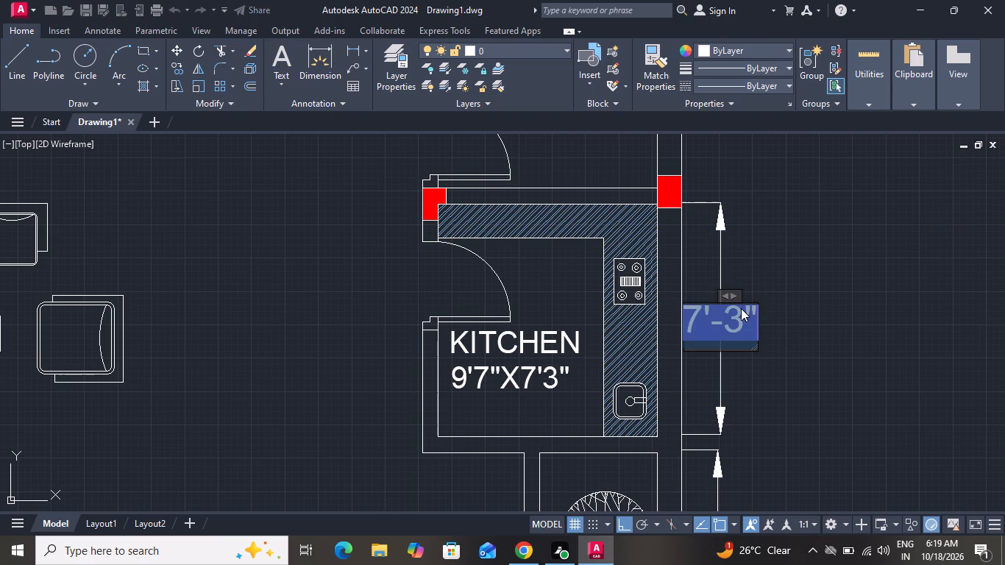
key(BackSpace)
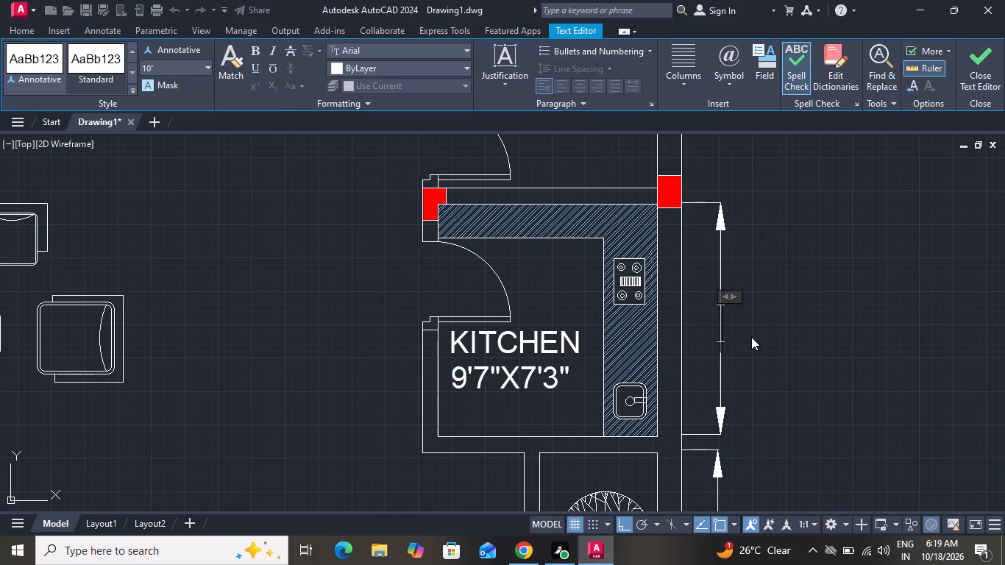
key(9)
key(apostrophe)
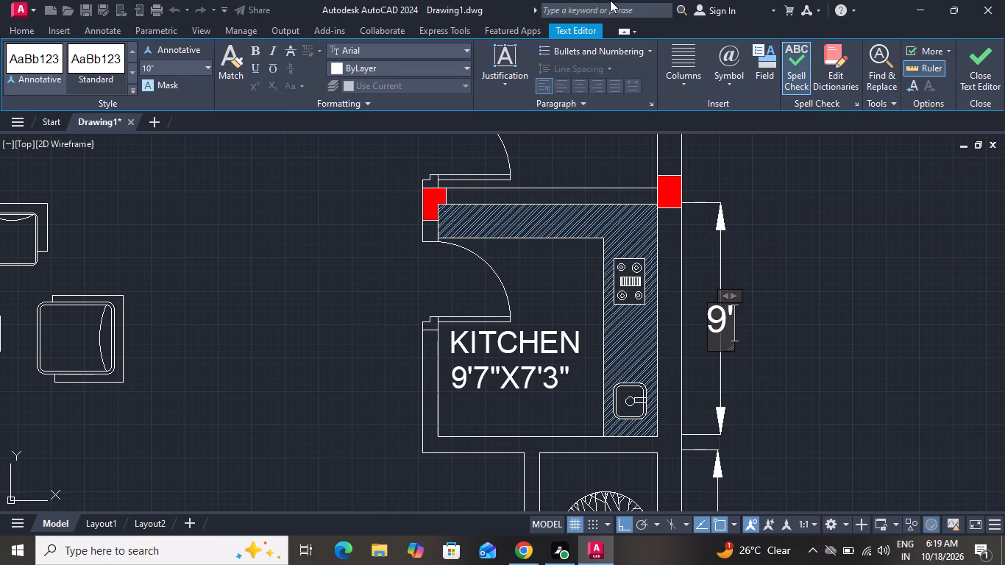
key(8)
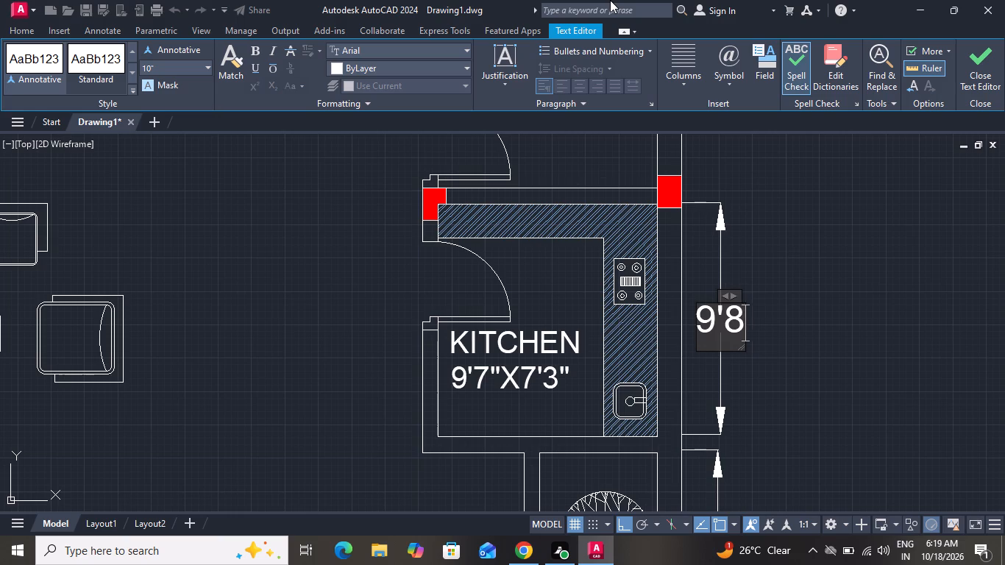
key(shift+quotedbl)
click(755, 164)
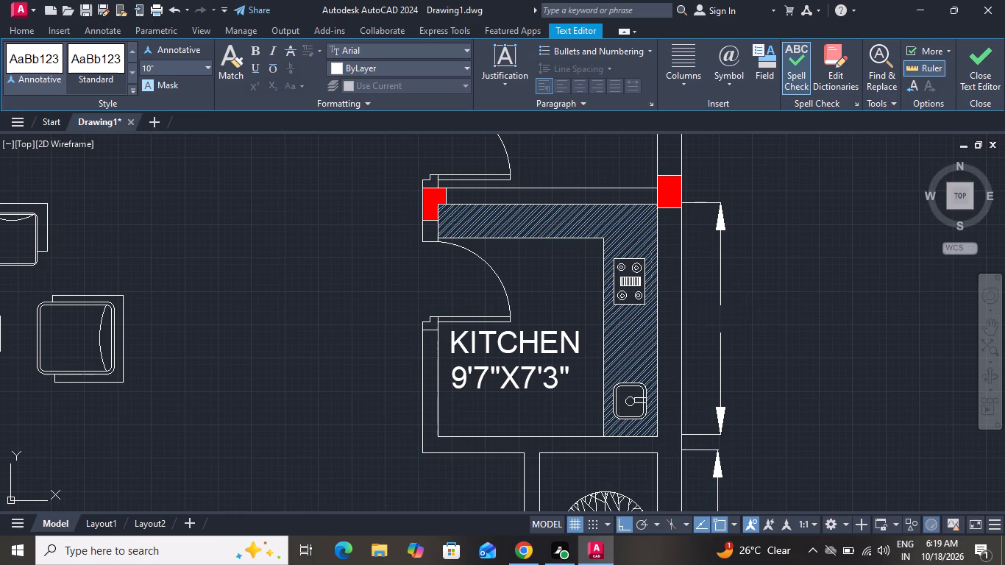
scroll(745, 258, down, 4)
right_click(754, 289)
click(785, 311)
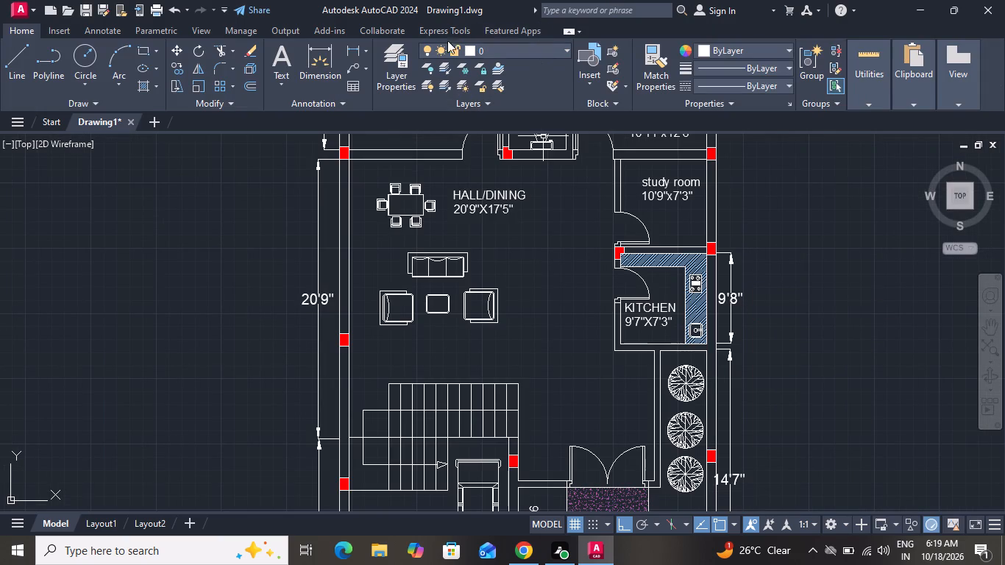
Add a vertical linear dimension outside the study room's outer wall, from the wall shared with the kitchen to the wall shared with the bedroom.
click(347, 48)
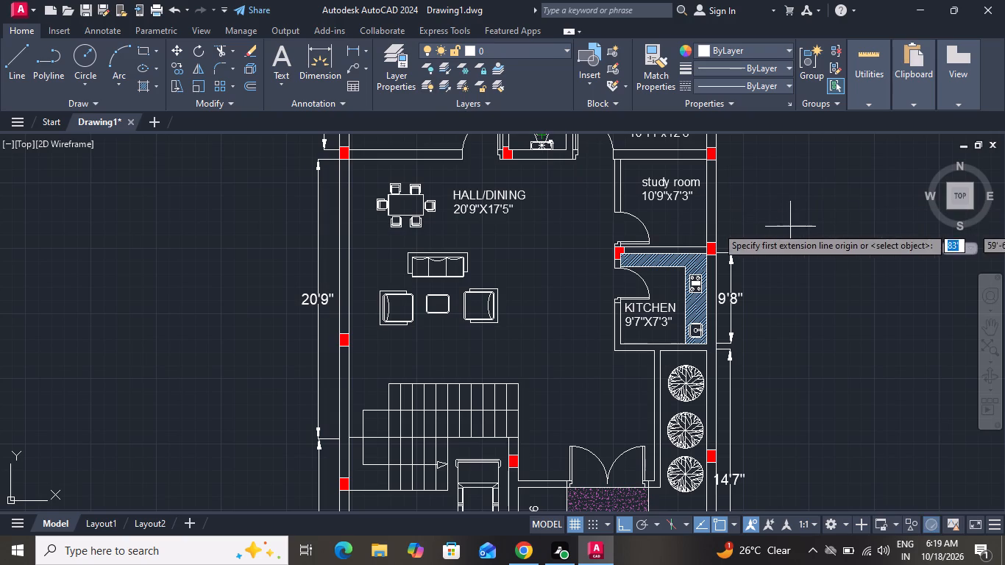
scroll(731, 243, up, 2)
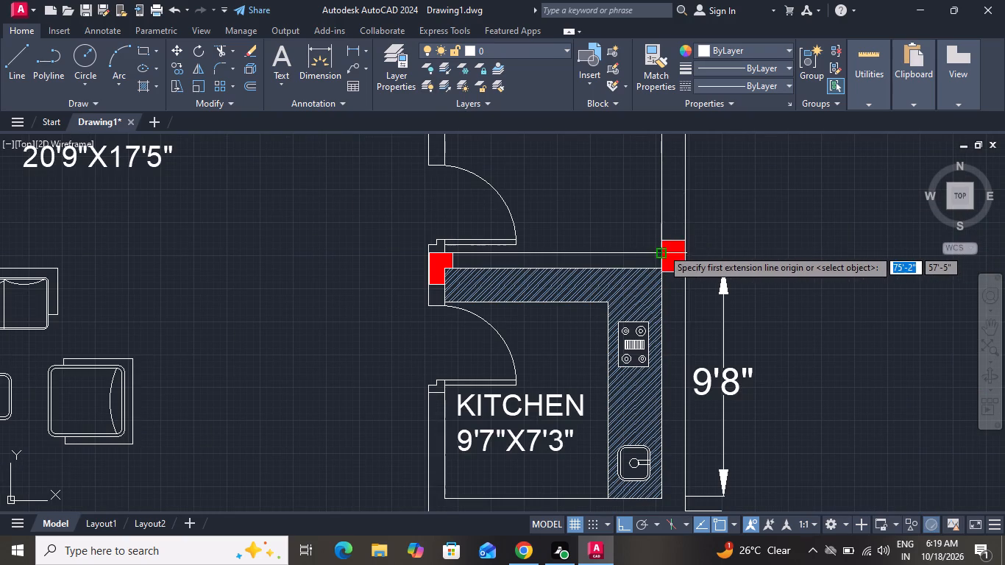
click(684, 250)
scroll(686, 201, down, 3)
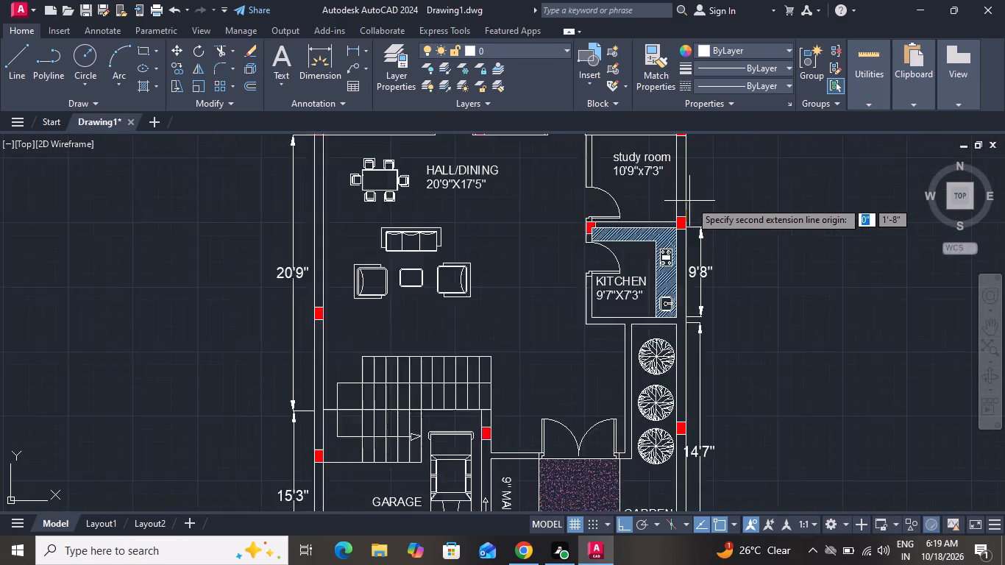
scroll(695, 204, up, 1)
scroll(695, 205, down, 1)
scroll(692, 173, up, 1)
scroll(692, 173, down, 1)
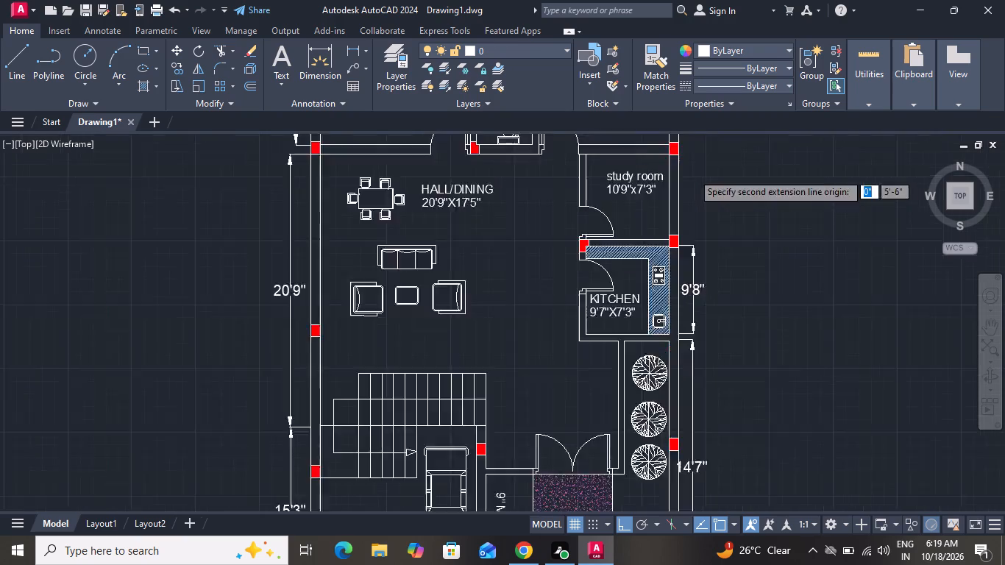
scroll(692, 173, up, 1)
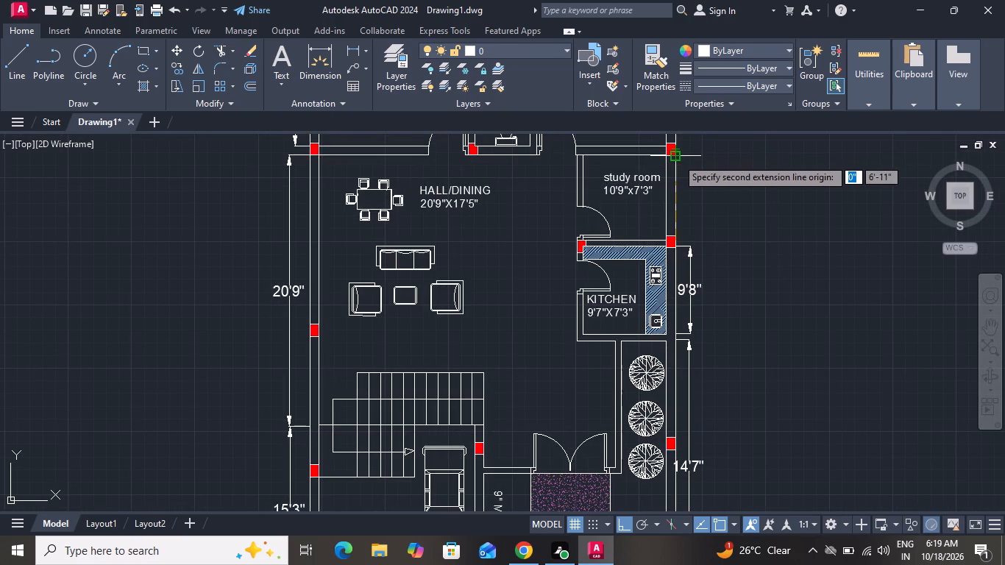
click(677, 158)
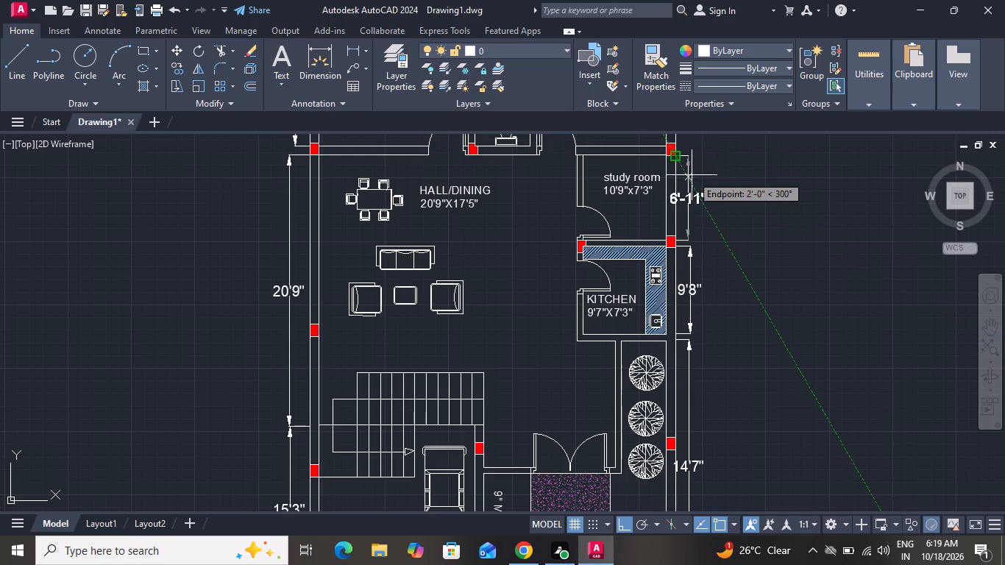
click(697, 174)
Overwrite the text of the vertical dimension beside the study room with 10'9" and finish text editing.
scroll(694, 205, up, 2)
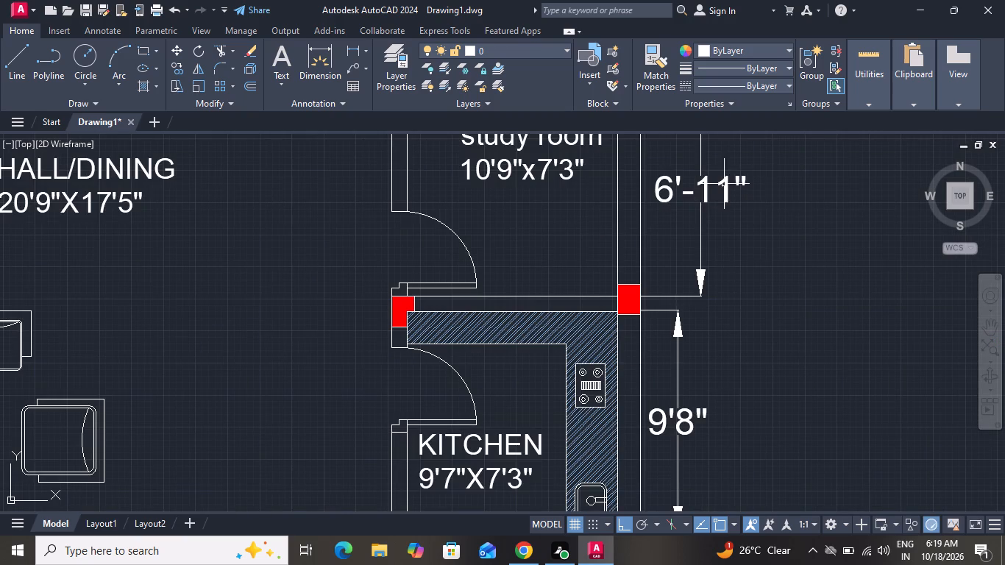
triple_click(727, 182)
click(728, 180)
click(728, 180)
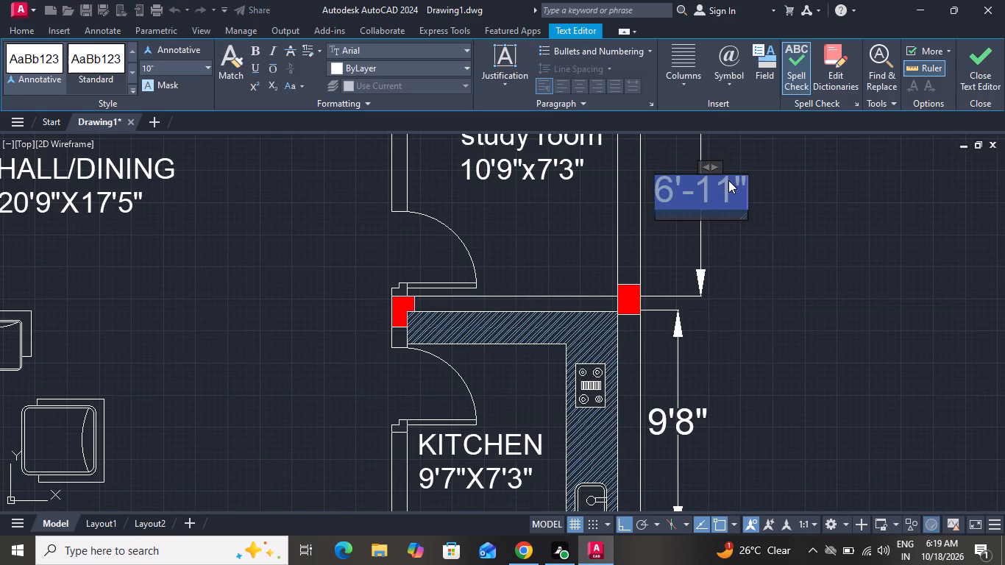
key(BackSpace)
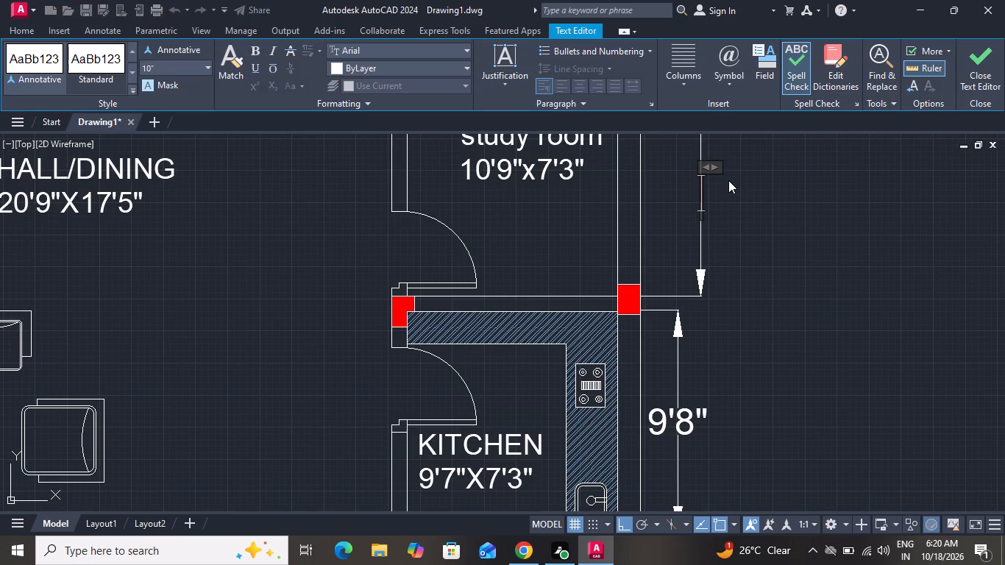
key(1)
text(0'9")
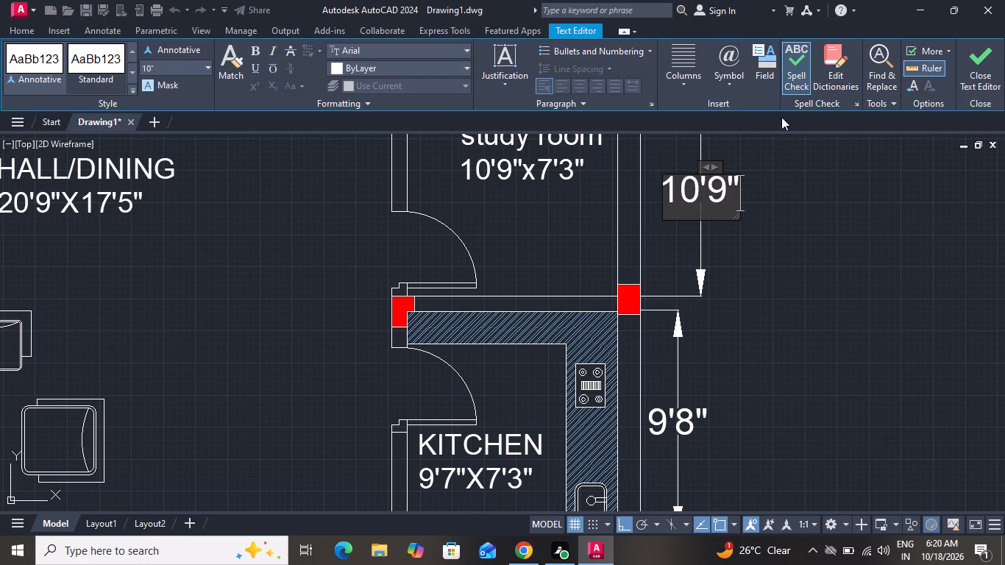
click(787, 207)
scroll(811, 238, down, 4)
right_click(805, 262)
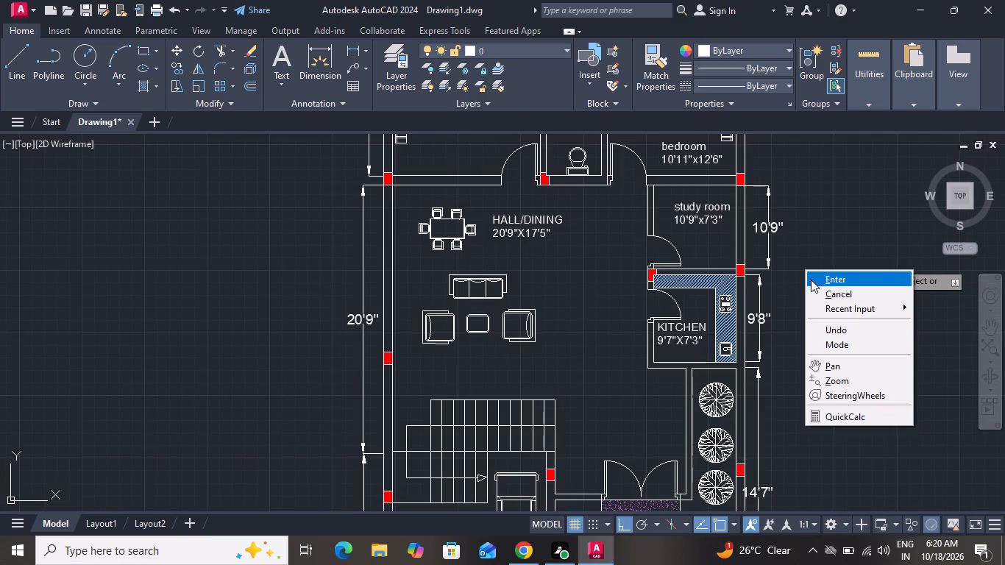
click(814, 287)
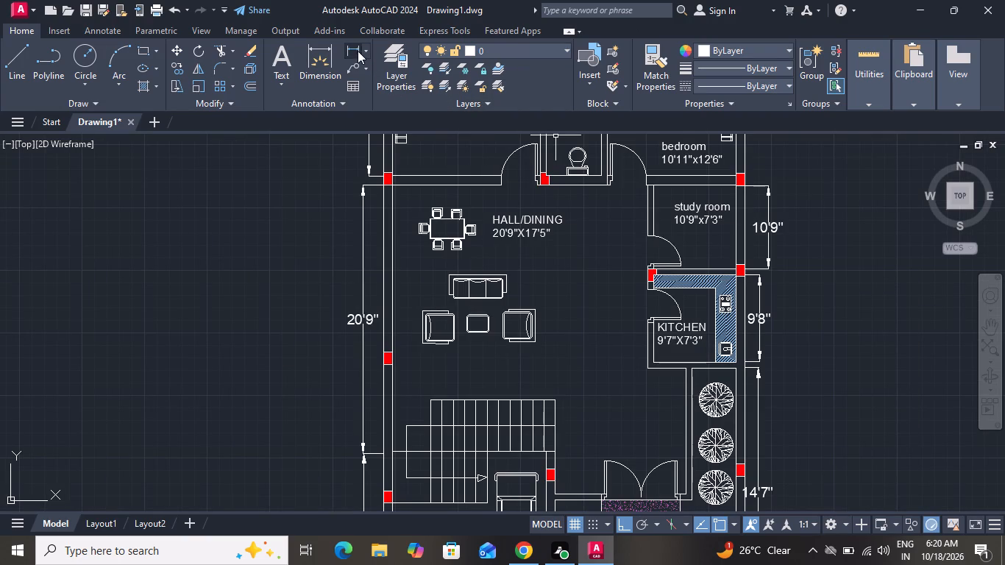
Add a vertical linear dimension outside the 10'11"x12'6" bedroom's outer wall, spanning between the inner faces of its study-room-side and rear walls.
click(358, 51)
scroll(533, 278, down, 1)
scroll(533, 288, up, 1)
scroll(749, 258, down, 1)
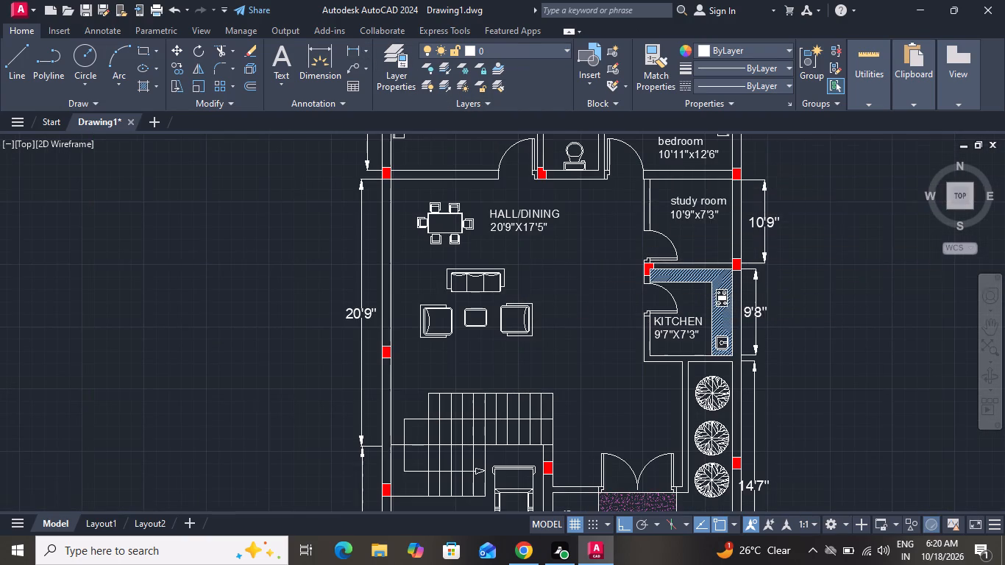
scroll(747, 280, down, 1)
scroll(781, 196, up, 3)
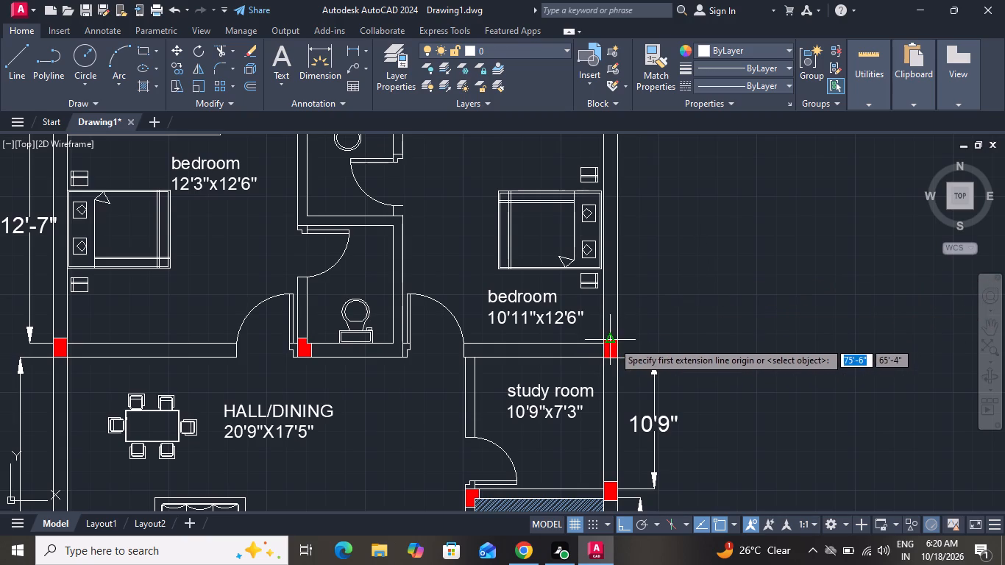
scroll(622, 344, up, 4)
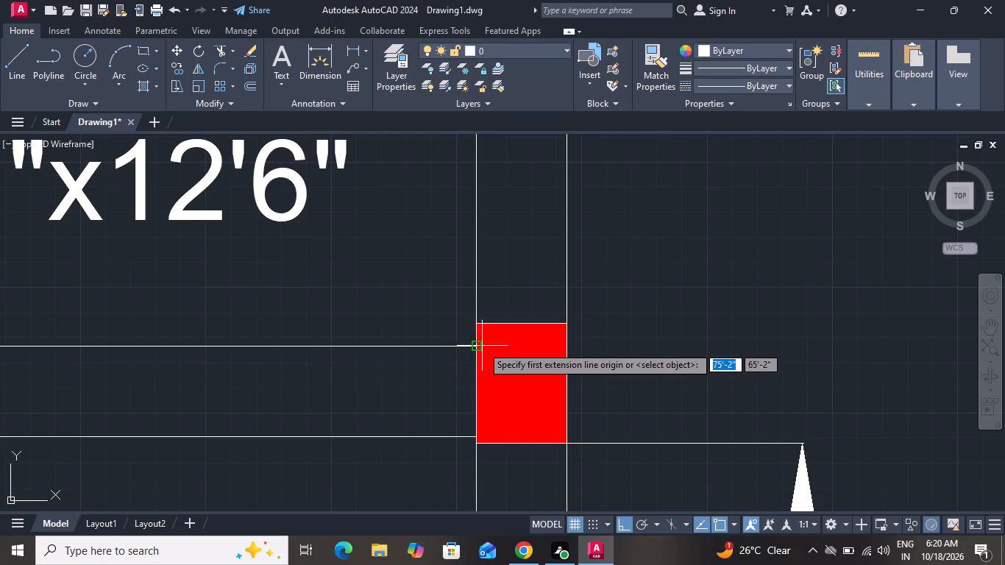
click(566, 343)
scroll(609, 274, down, 3)
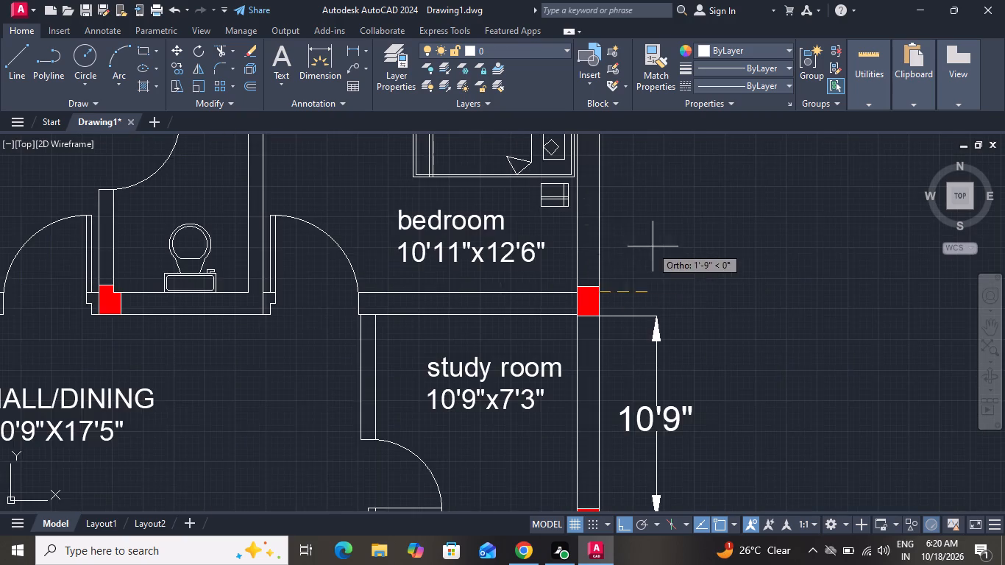
scroll(654, 246, down, 1)
scroll(675, 239, up, 1)
scroll(675, 240, down, 3)
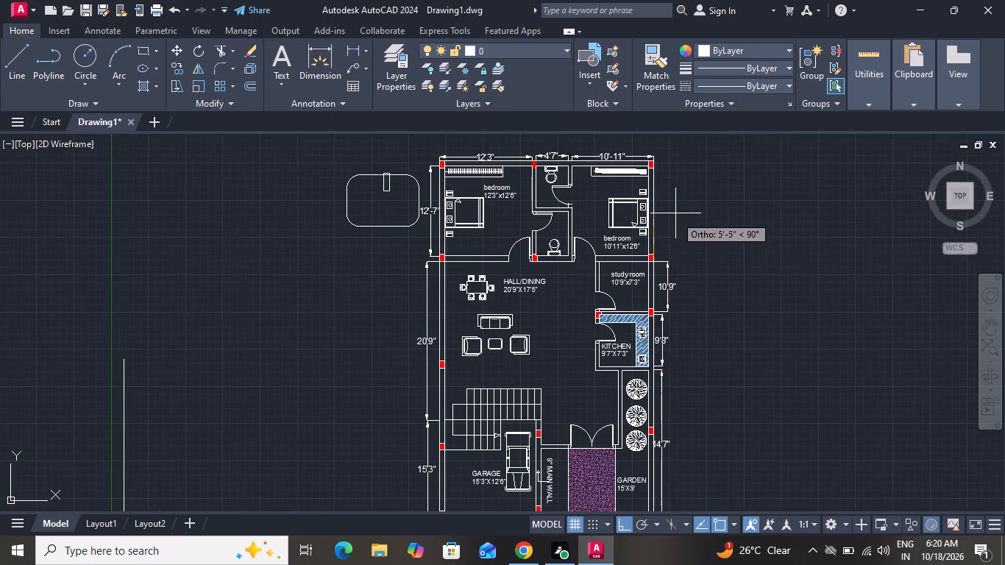
scroll(636, 180, up, 3)
scroll(636, 180, down, 1)
scroll(636, 180, up, 3)
scroll(653, 199, down, 3)
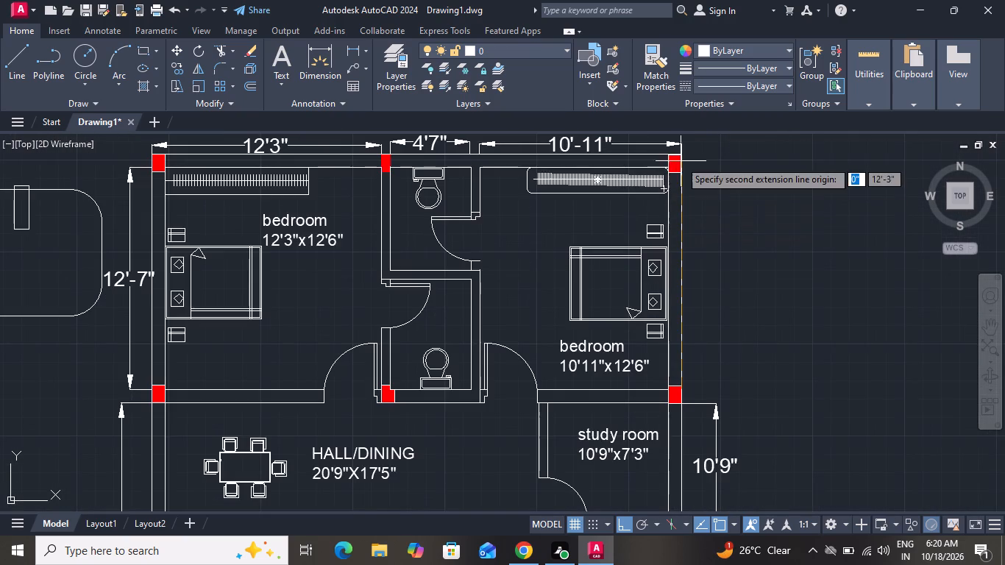
scroll(680, 160, up, 3)
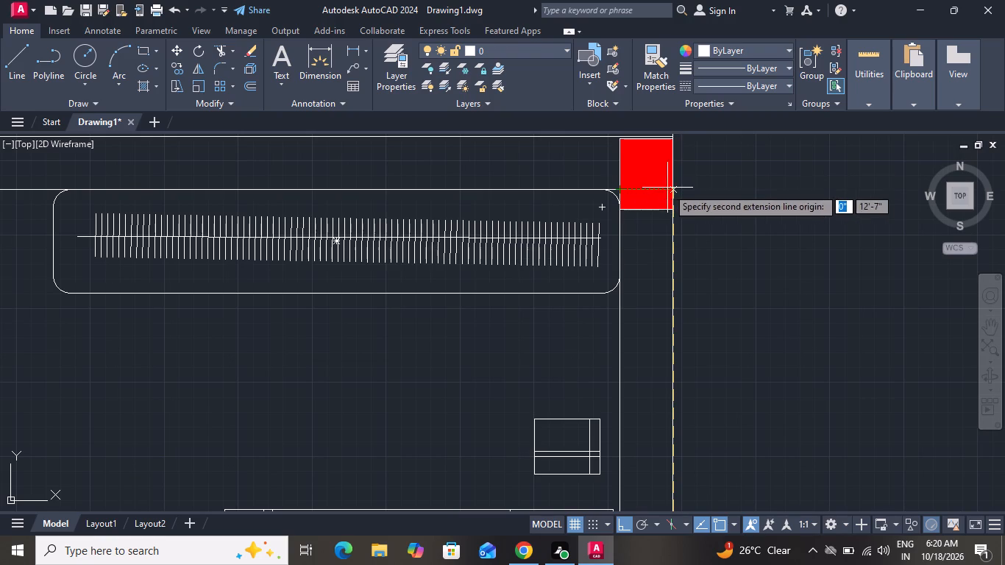
click(672, 191)
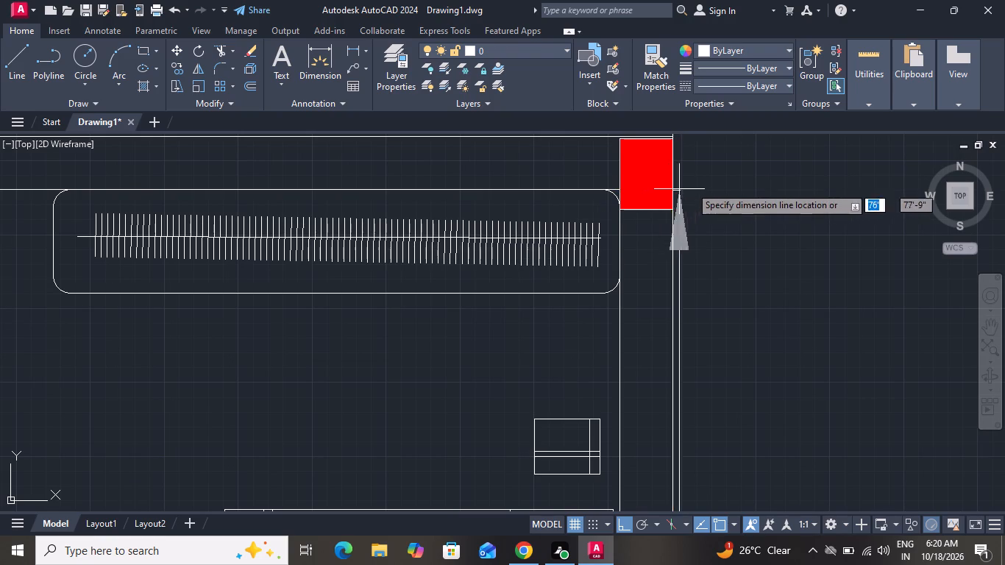
scroll(756, 177, down, 2)
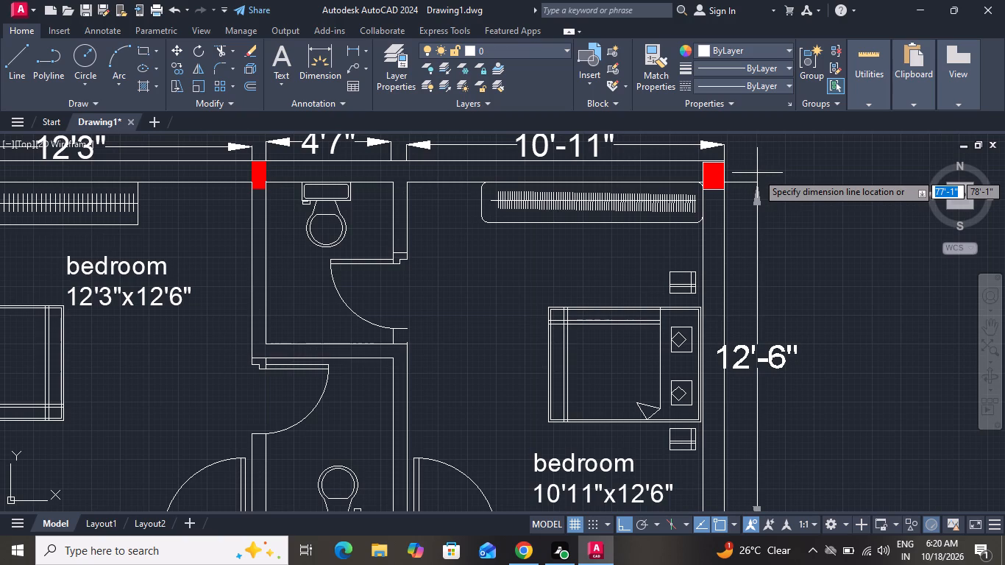
click(757, 172)
Add a vertical linear dimension for the rear toilet, from the rear wall's inner face to its partition, placed inside the adjoining 12'3"x12'6" bedroom.
scroll(755, 187, down, 3)
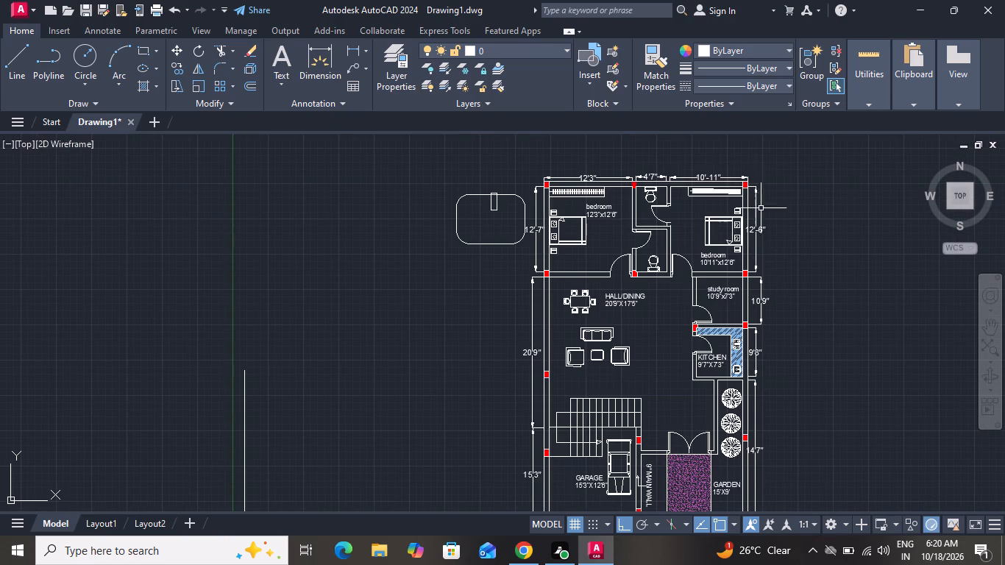
scroll(735, 248, down, 2)
scroll(723, 360, up, 4)
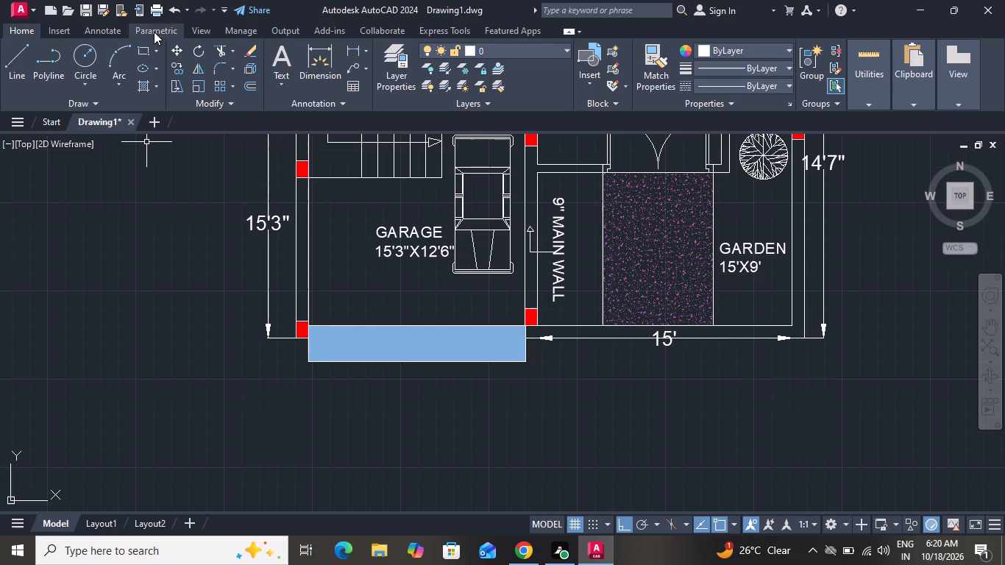
click(357, 51)
scroll(430, 231, down, 3)
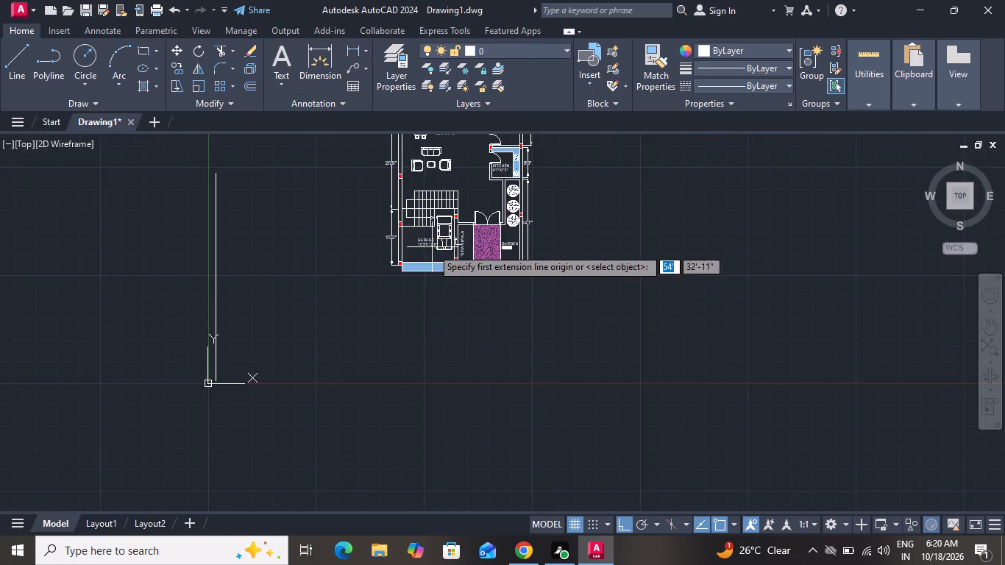
scroll(433, 257, down, 2)
scroll(433, 176, up, 5)
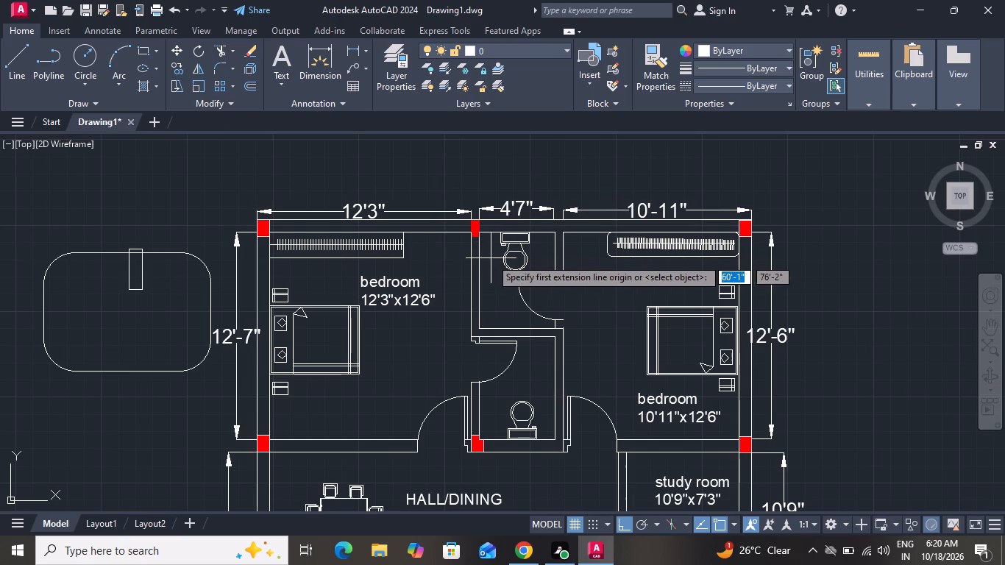
scroll(430, 277, up, 1)
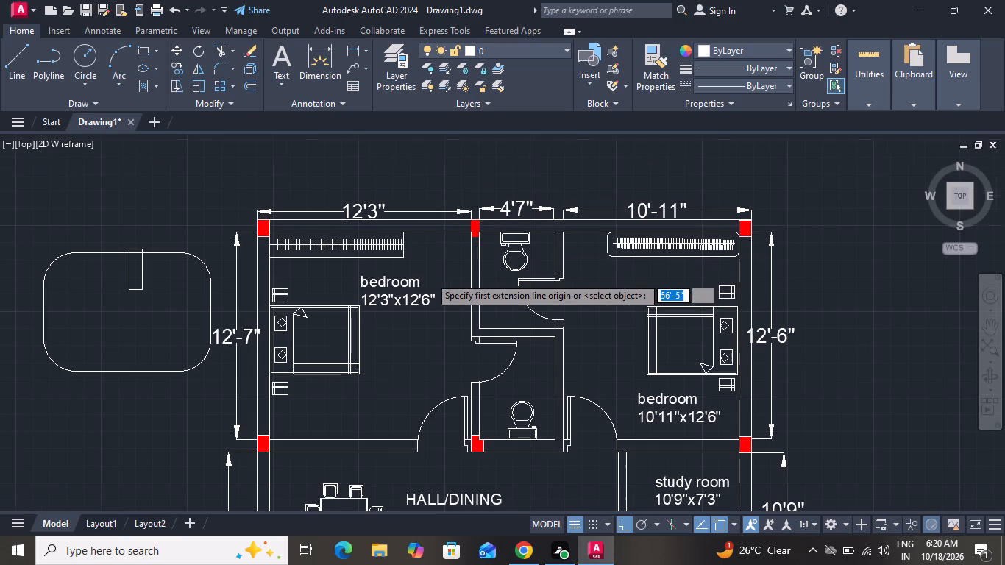
scroll(430, 277, up, 1)
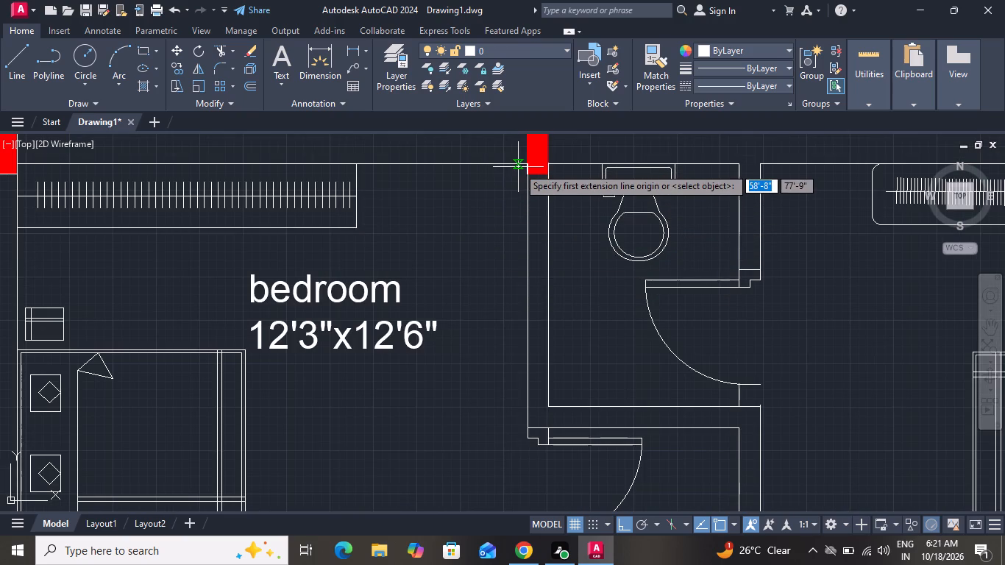
click(527, 165)
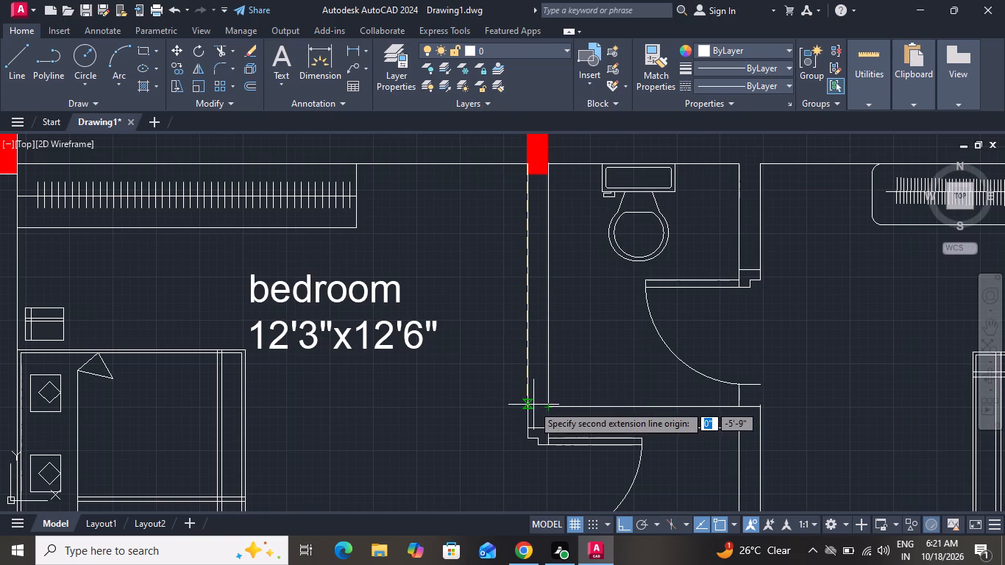
click(528, 405)
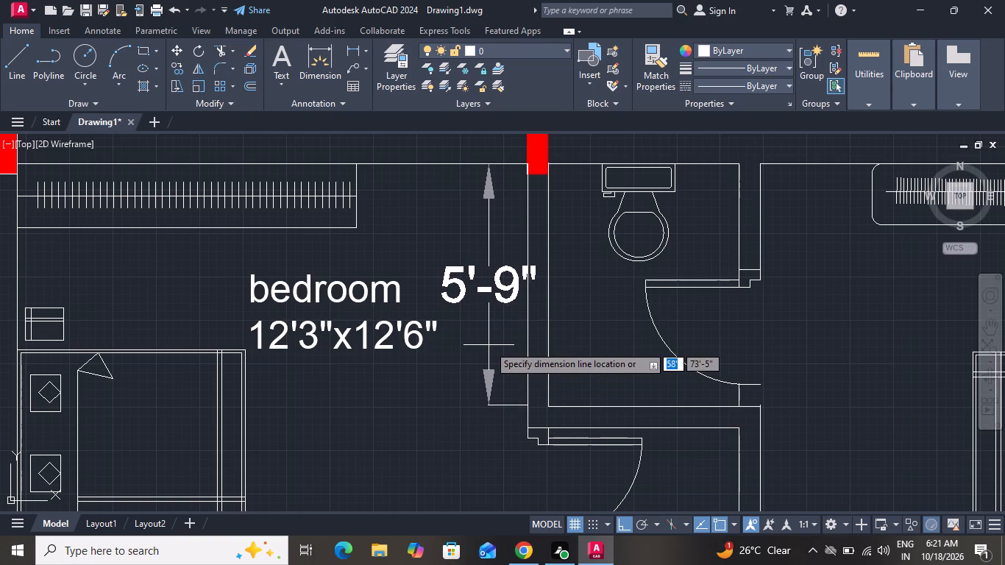
click(487, 347)
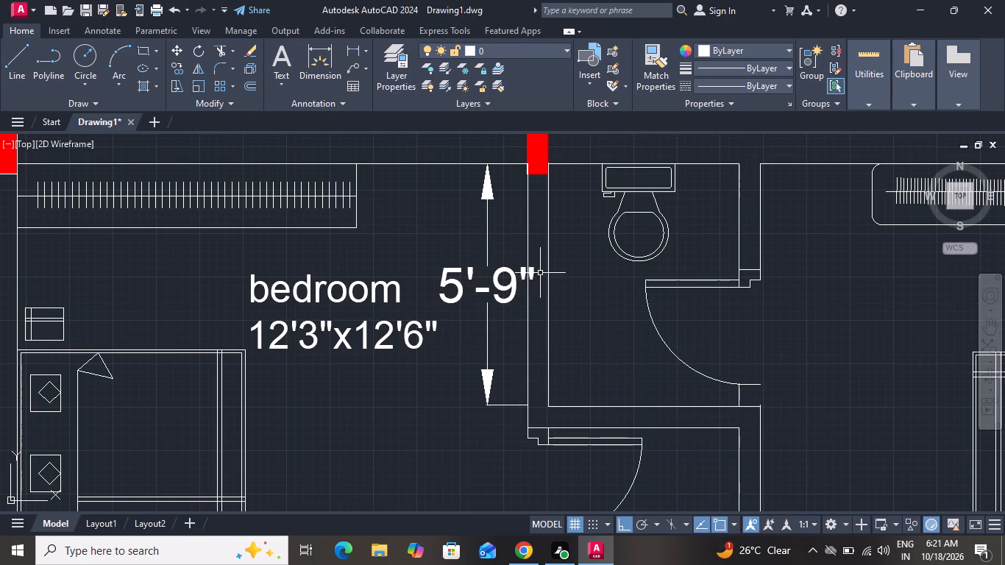
Add a vertical linear dimension inside the hall-side toilet, from the partition between the toilets to the hall-side wall's inner face.
click(355, 50)
scroll(561, 254, down, 2)
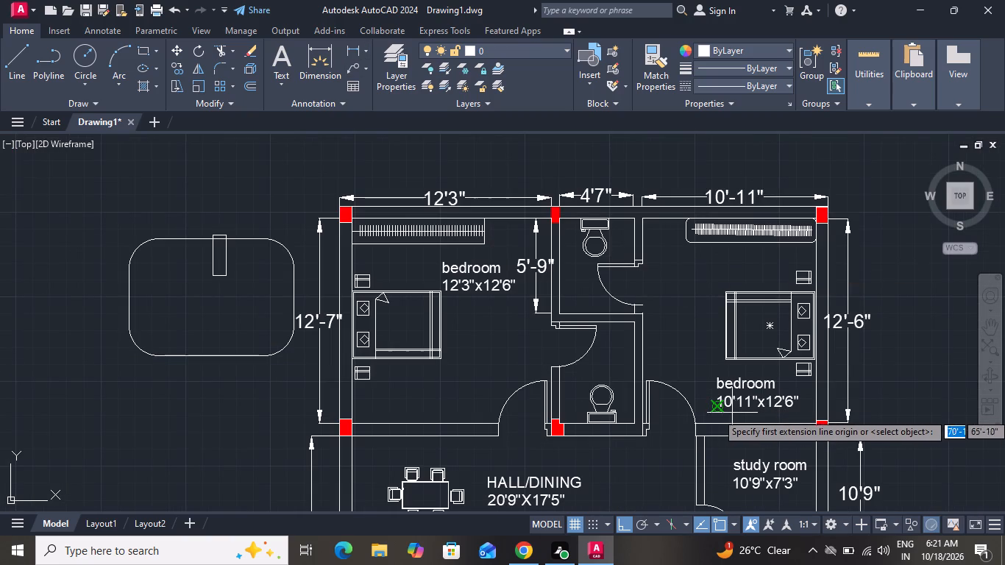
scroll(714, 399, up, 2)
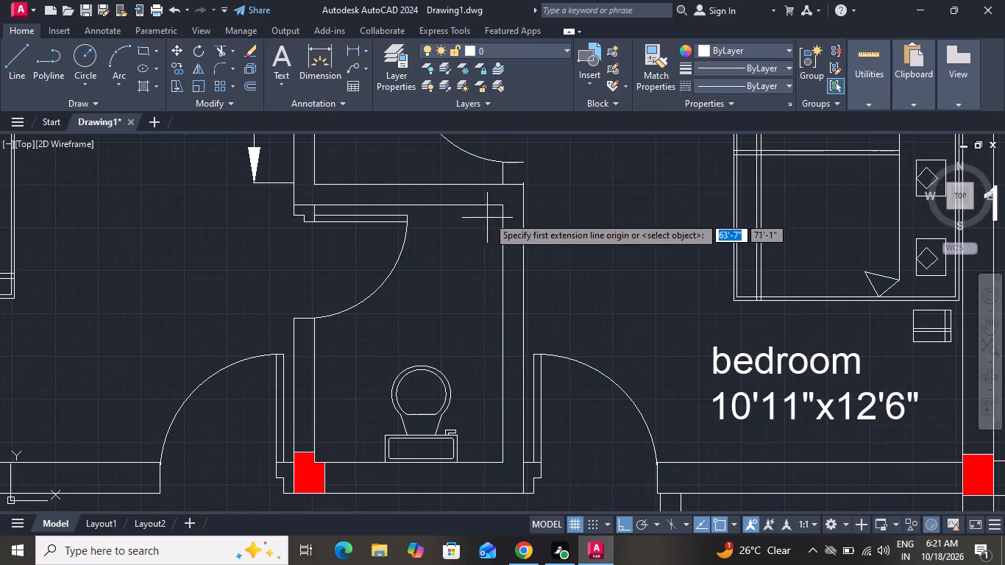
click(501, 205)
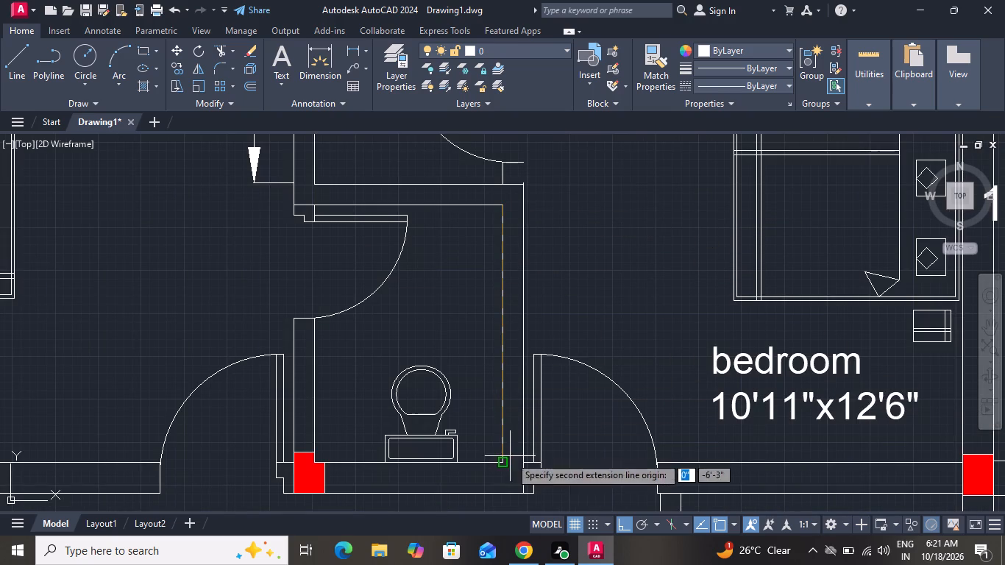
click(502, 460)
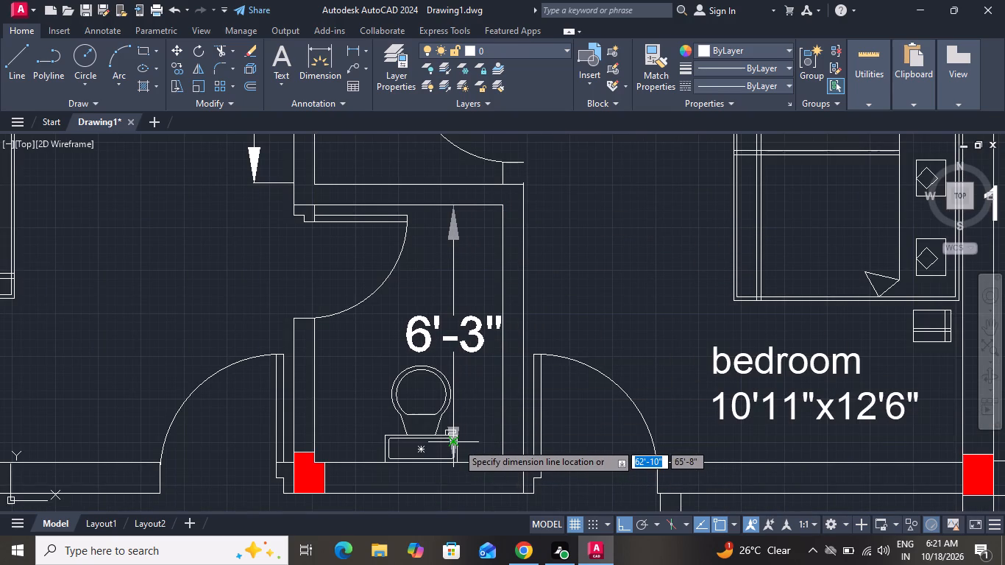
click(457, 443)
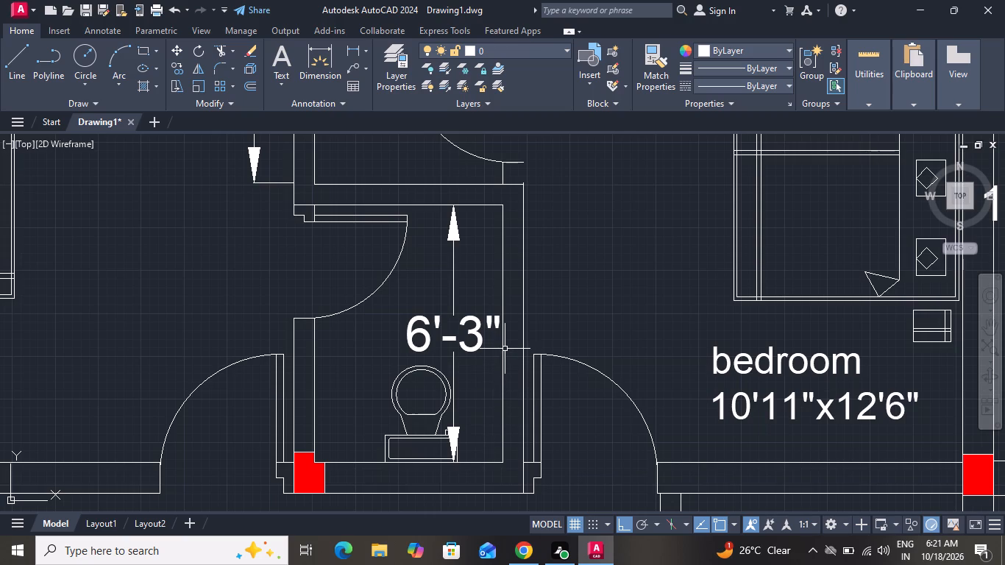
Add a vertical linear dimension across the rear toilet's door opening, placed just inside the 10'11"x12'6" bedroom.
click(354, 46)
scroll(469, 216, down, 4)
scroll(494, 202, up, 2)
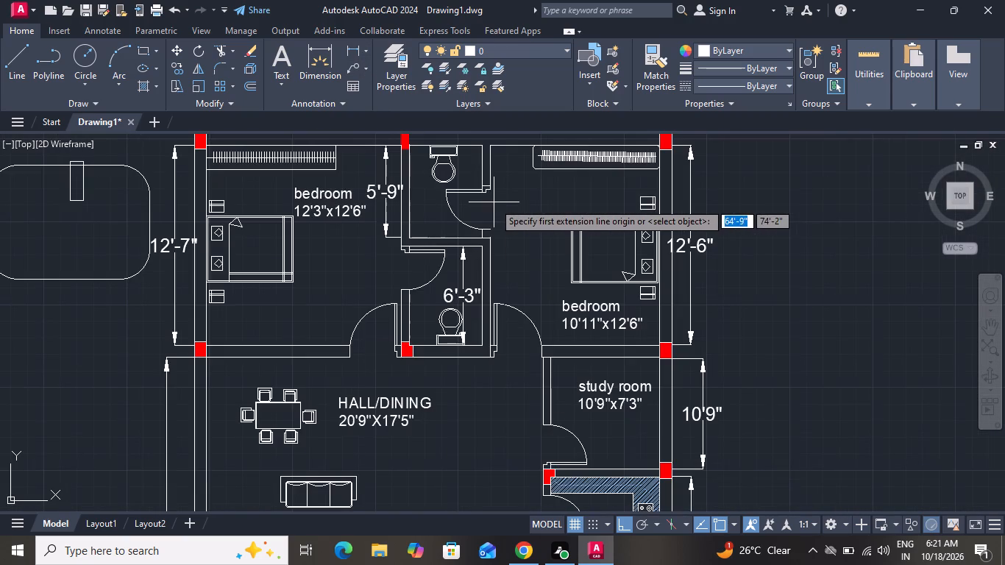
scroll(493, 195, up, 3)
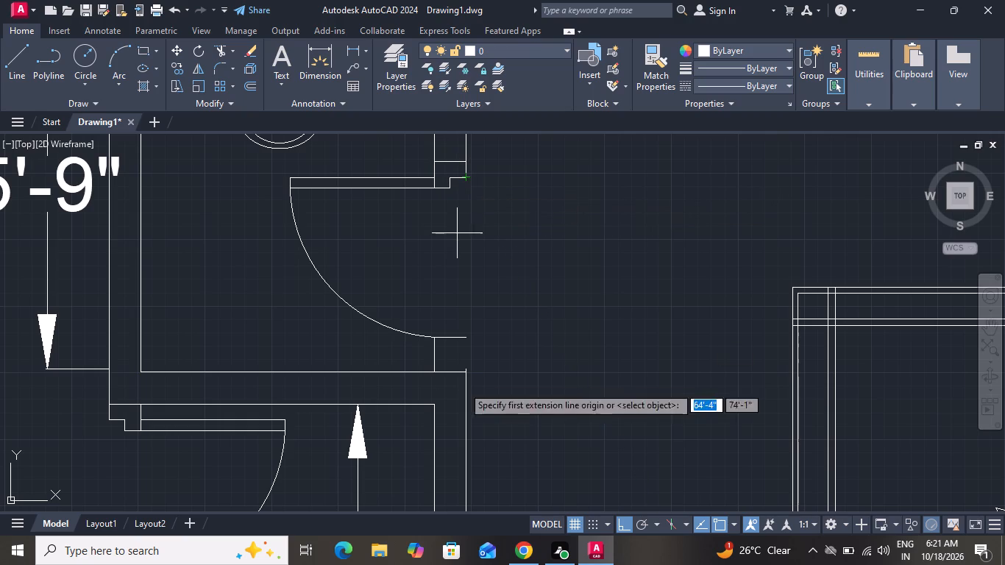
click(463, 338)
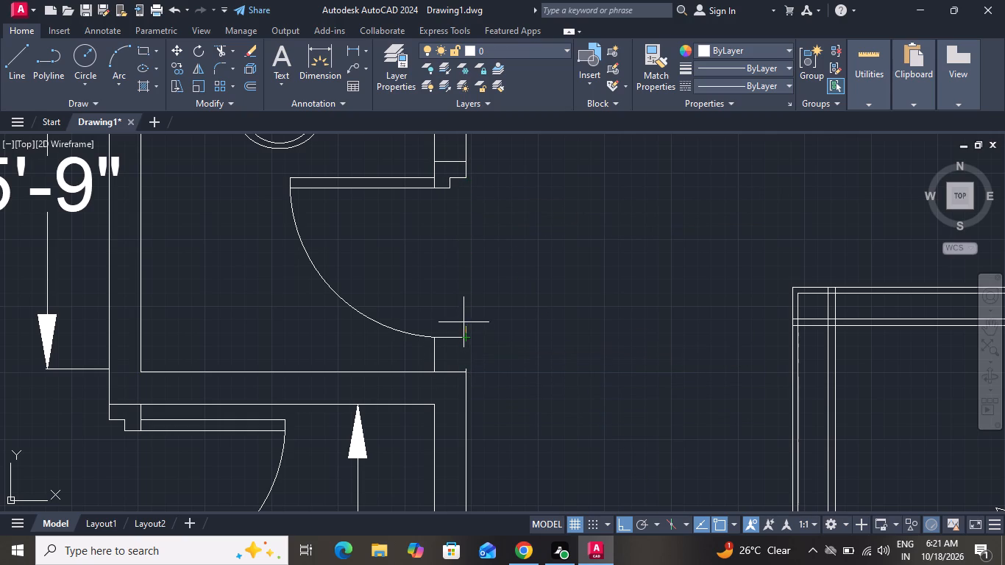
click(466, 175)
scroll(478, 277, down, 1)
scroll(478, 277, up, 1)
scroll(478, 277, down, 1)
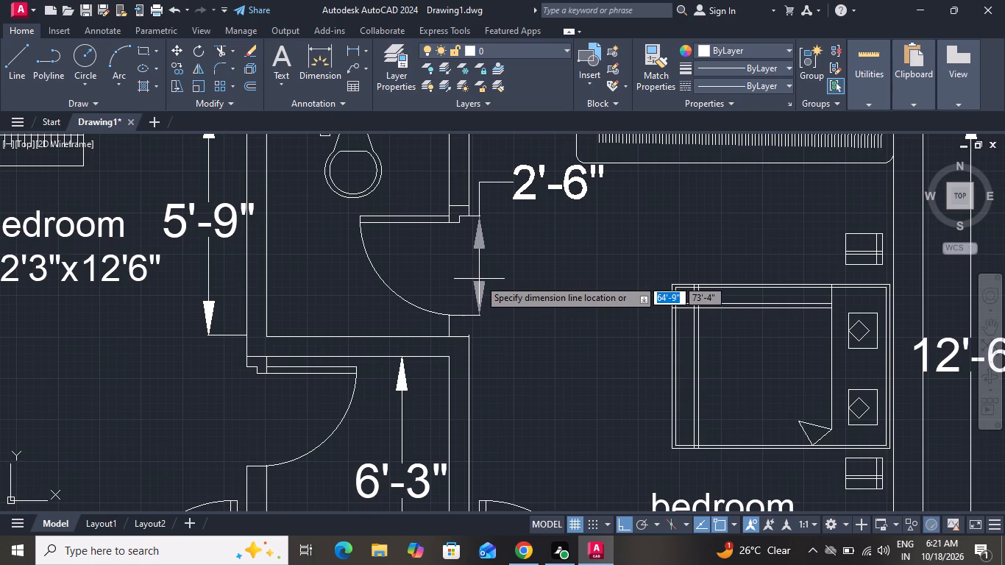
click(481, 279)
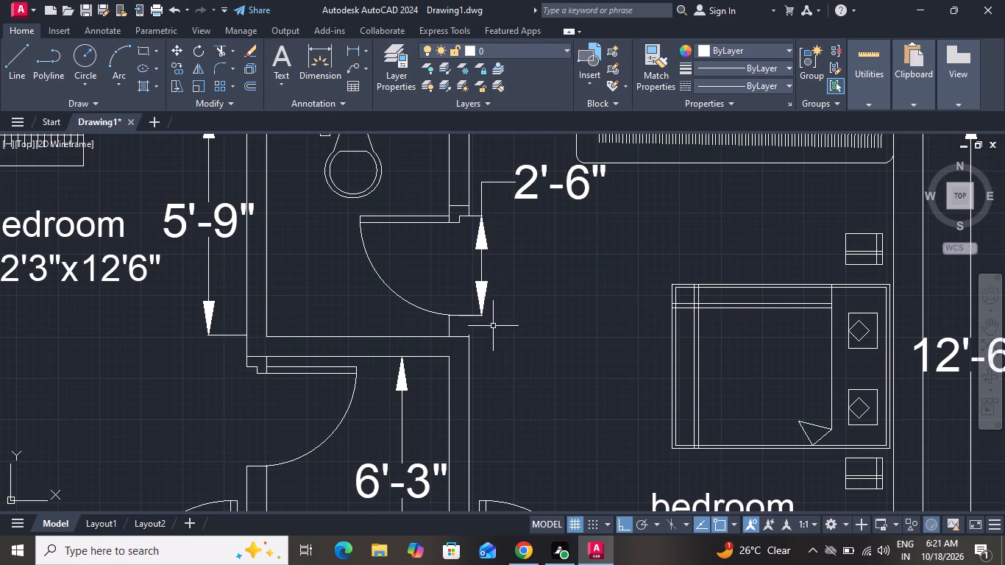
Delete the stray rounded rectangle and the small rectangle on it, outside the house beside the 12'3"x12'6" bedroom.
scroll(499, 335, down, 3)
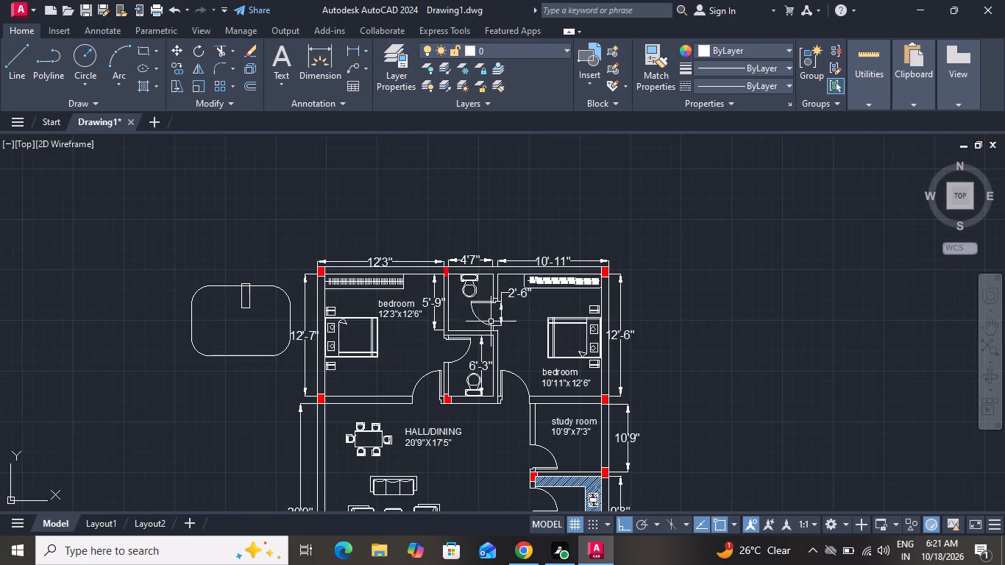
click(290, 275)
click(221, 338)
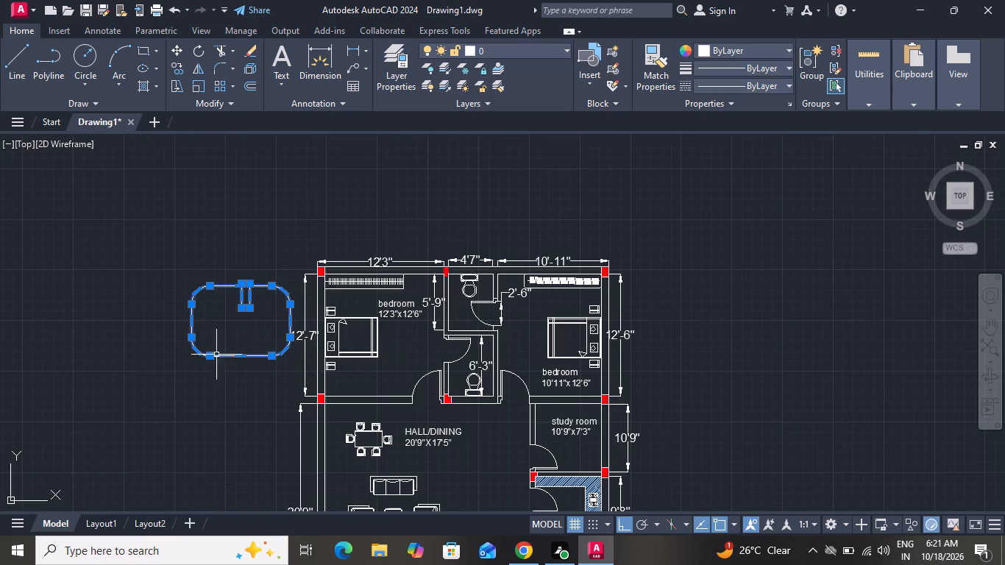
key(Delete)
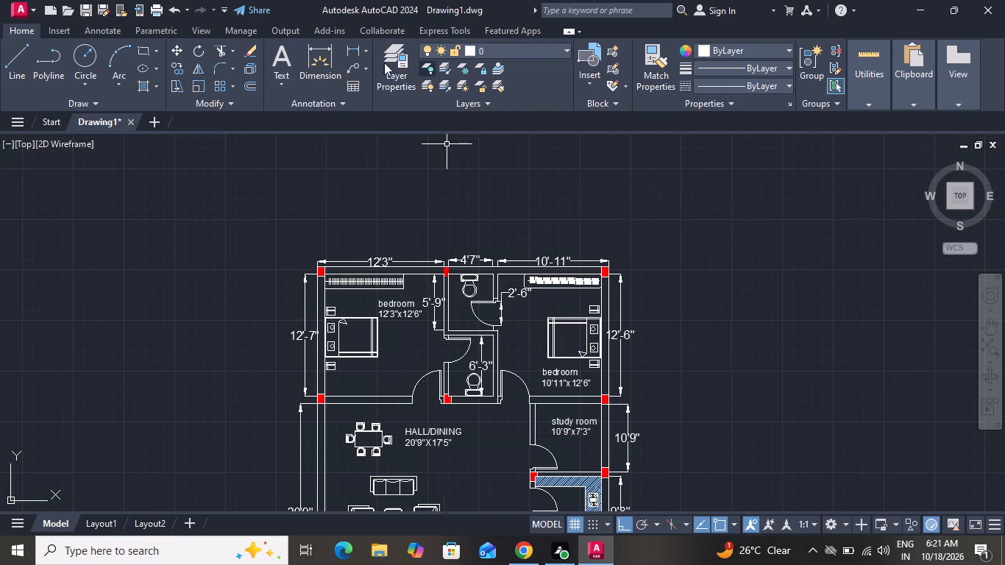
Add a horizontal linear dimension across the 12'3"x12'6" bedroom's door opening, placed just on the hall side of the wall.
click(356, 50)
scroll(388, 408, up, 2)
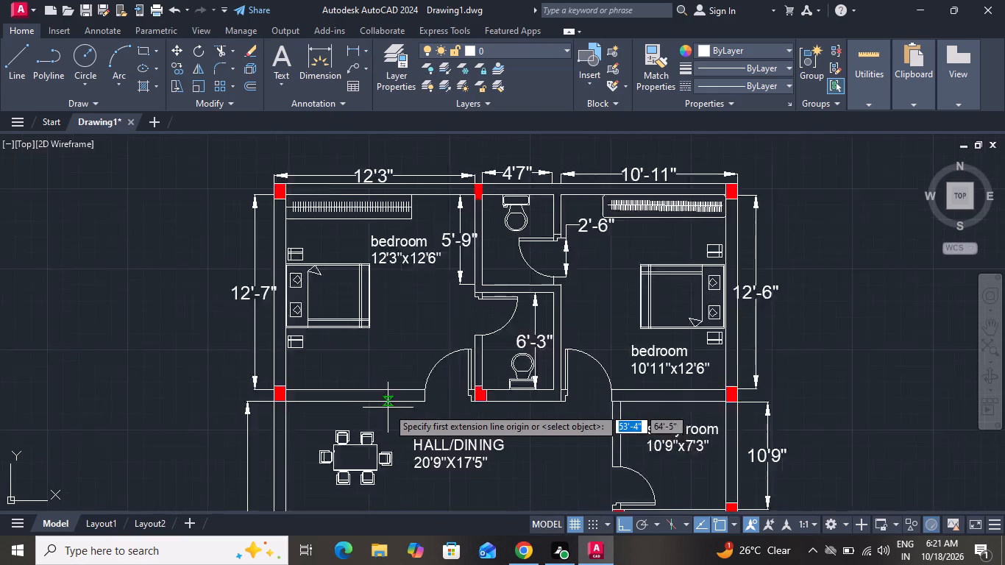
scroll(464, 402, up, 1)
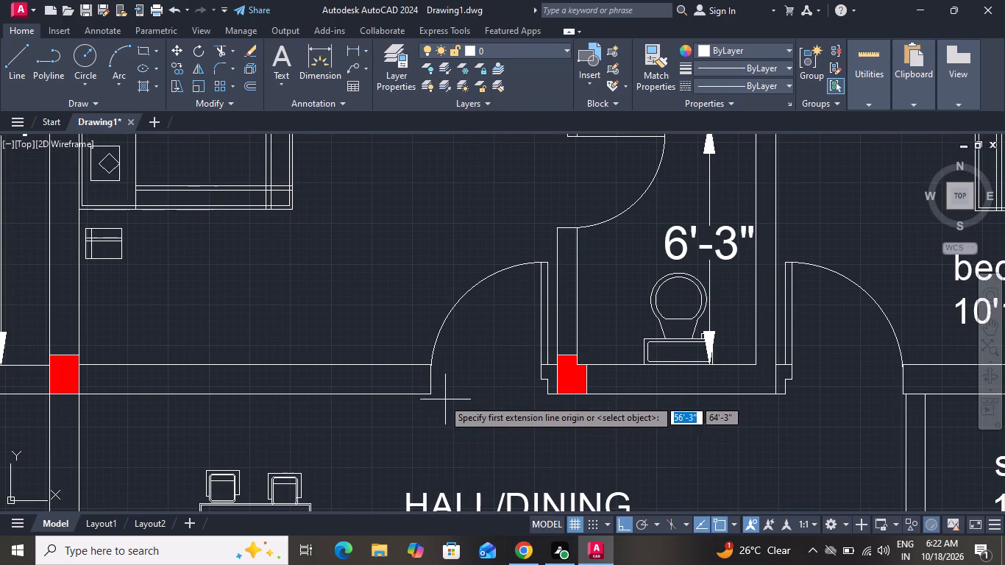
click(430, 396)
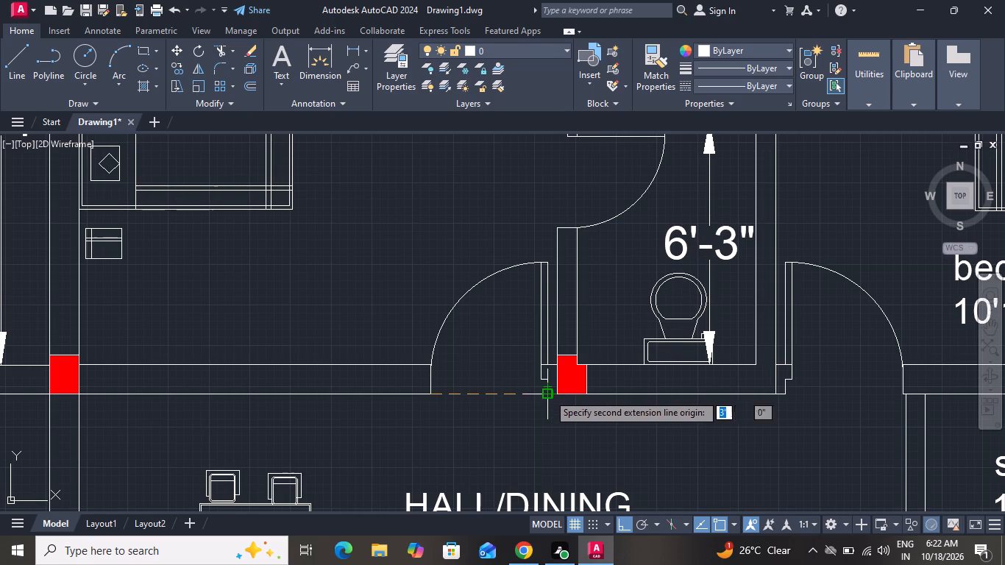
click(548, 394)
click(547, 410)
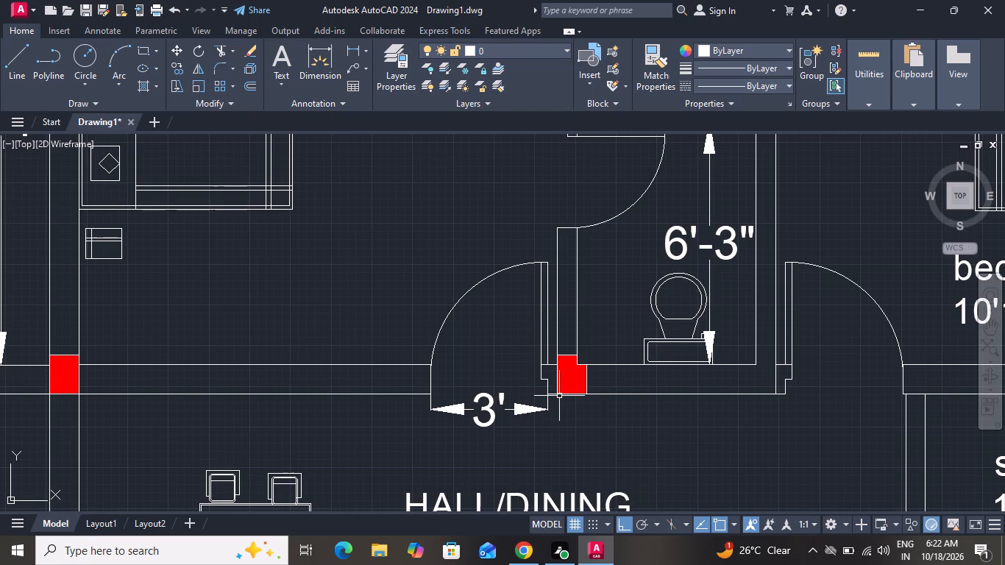
Add an overall horizontal linear dimension between the rear wall's two outer corners, placed beyond the existing row of room-width dimensions.
scroll(561, 396, down, 2)
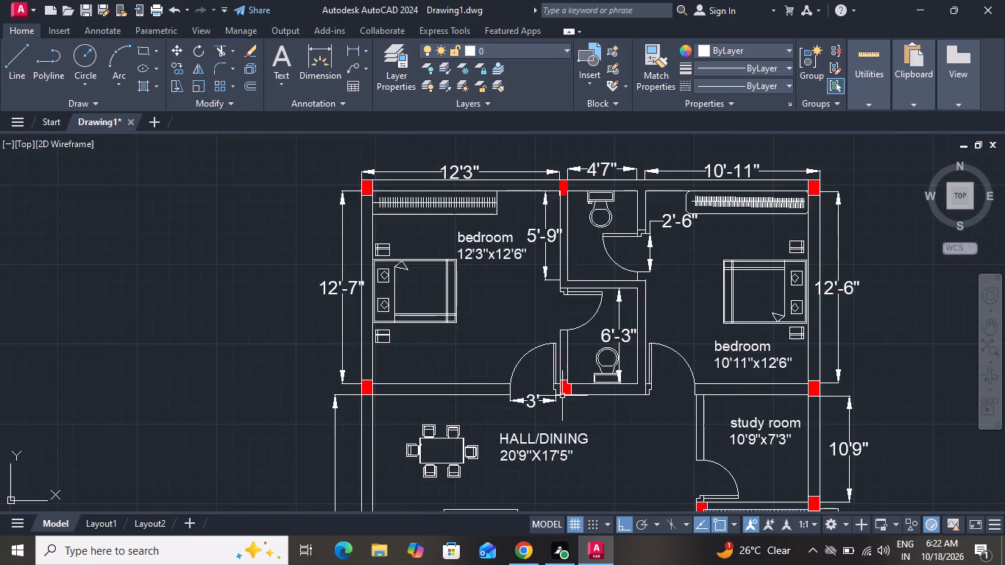
scroll(562, 397, down, 1)
click(349, 45)
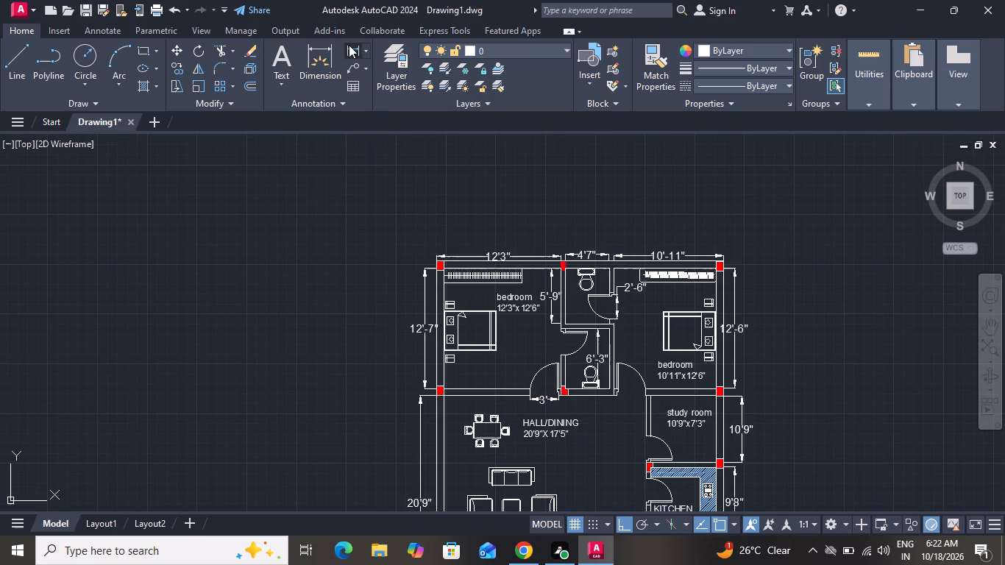
scroll(437, 249, up, 2)
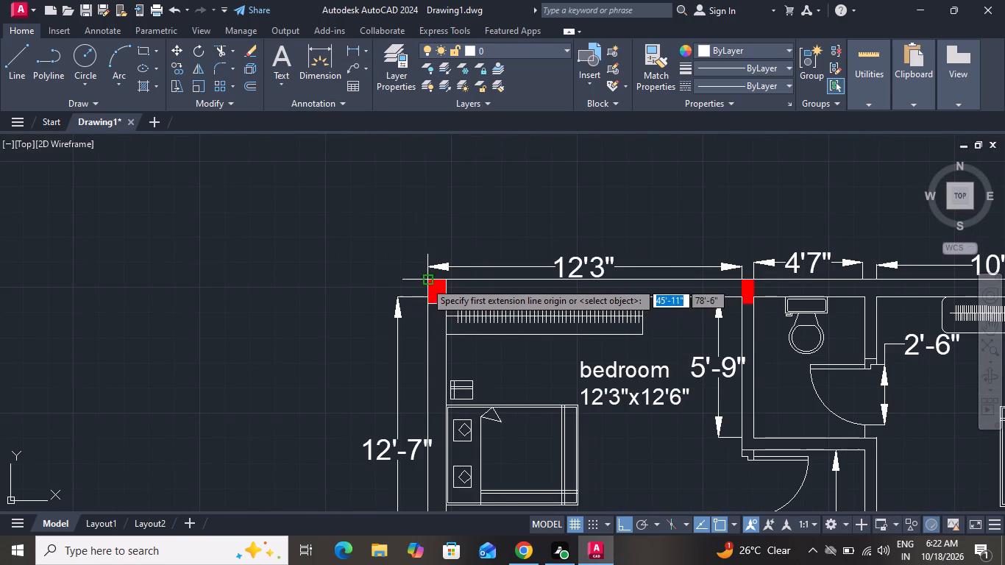
click(427, 280)
scroll(609, 263, down, 2)
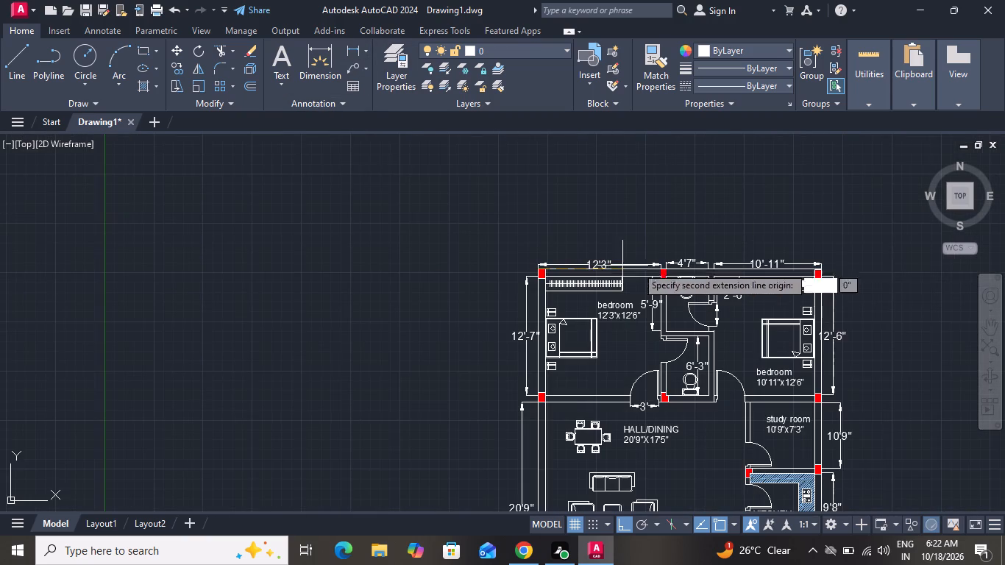
scroll(800, 271, up, 3)
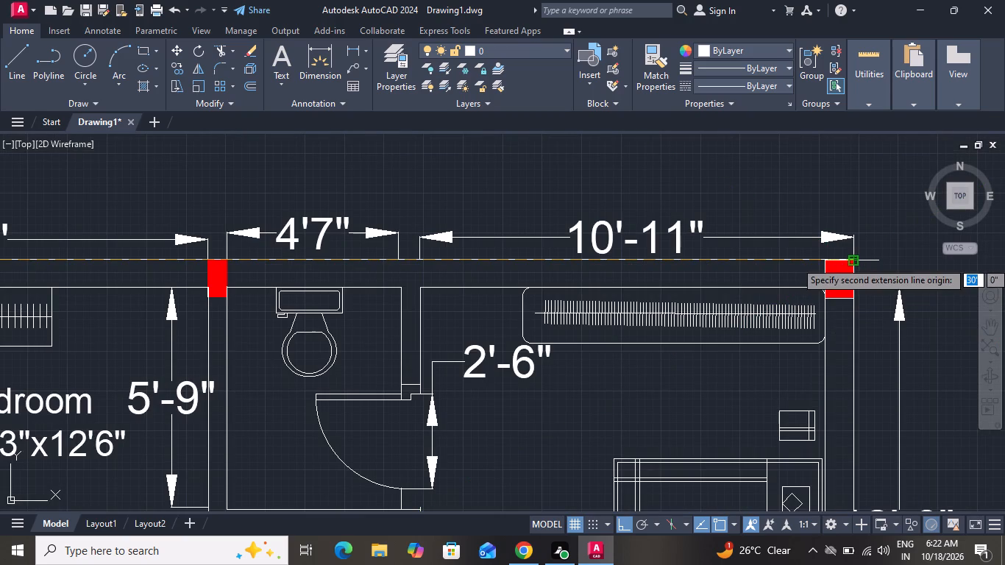
click(855, 261)
scroll(853, 252, down, 1)
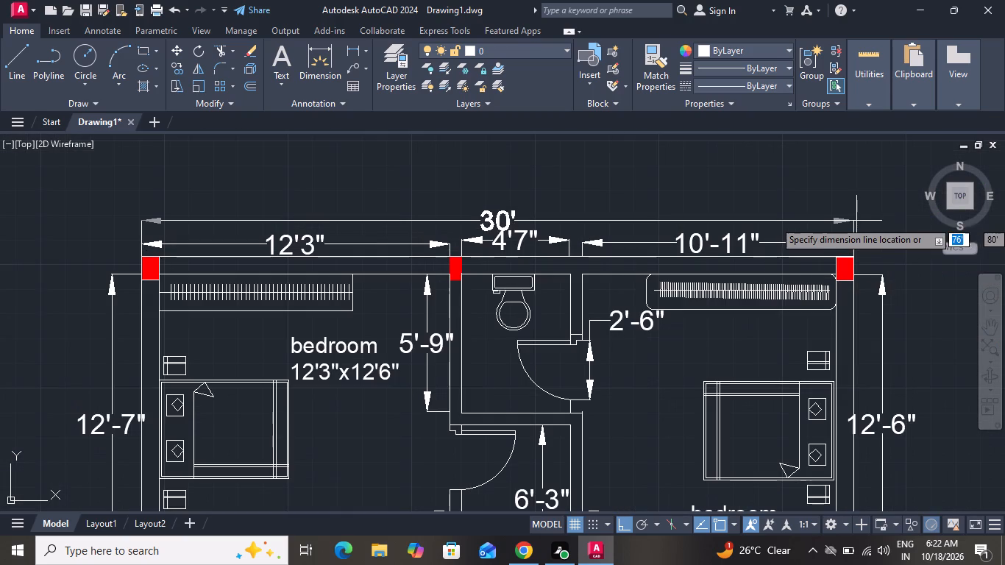
click(856, 213)
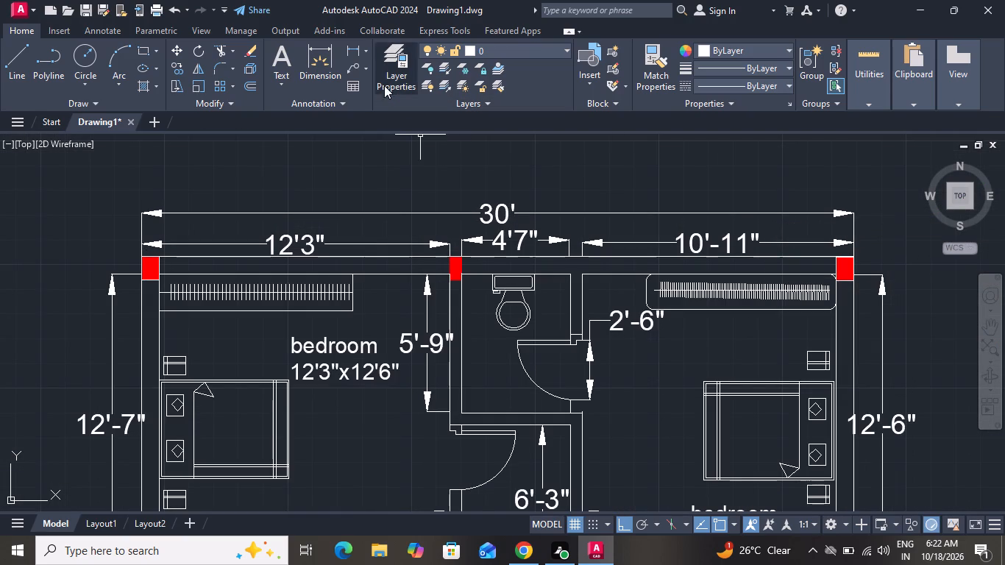
Add an overall vertical linear dimension along the kitchen-side outer wall, from the rear corner to the garden's front corner, outside the existing dimensions.
click(351, 44)
scroll(468, 134, down, 3)
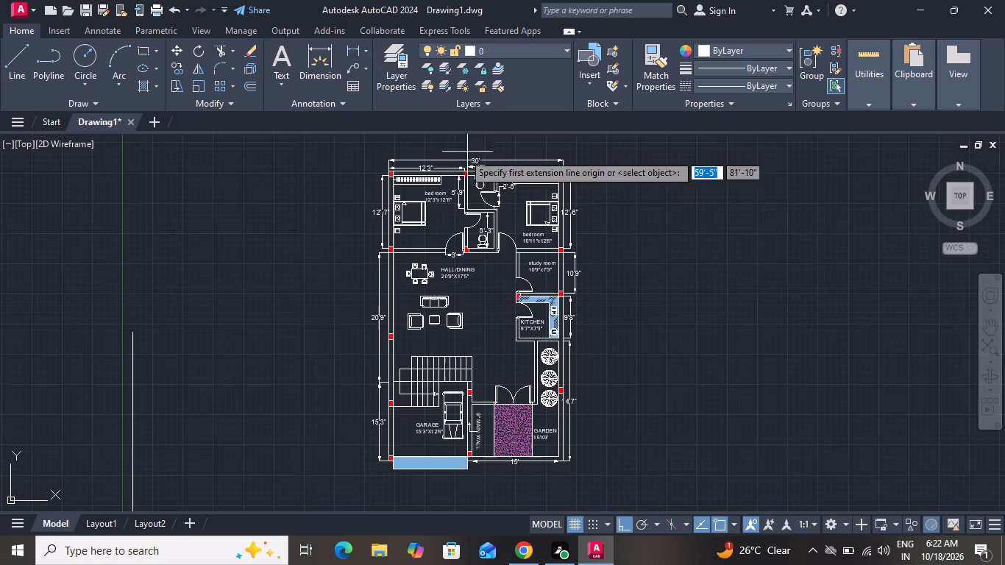
scroll(540, 172, up, 3)
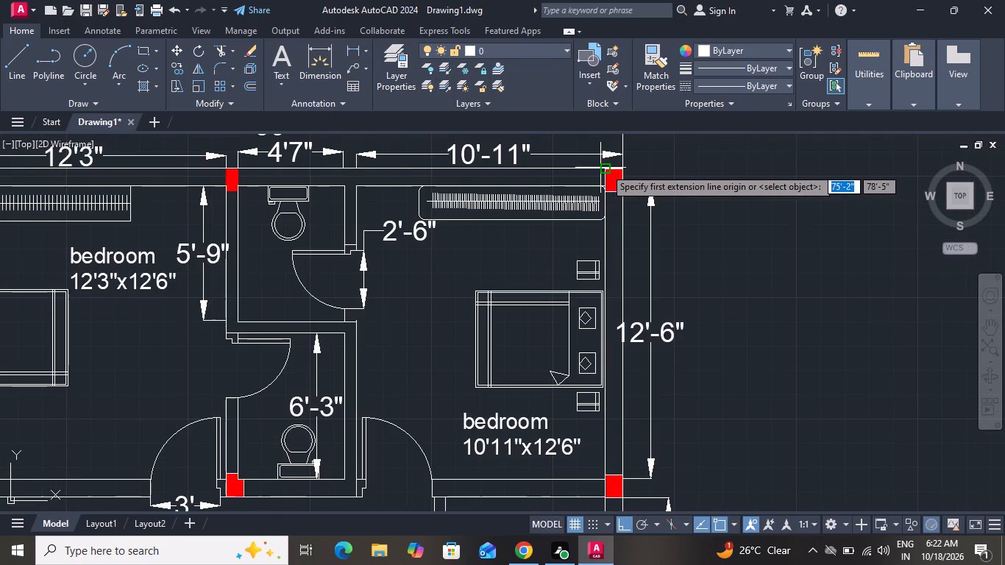
click(623, 169)
scroll(652, 255, down, 3)
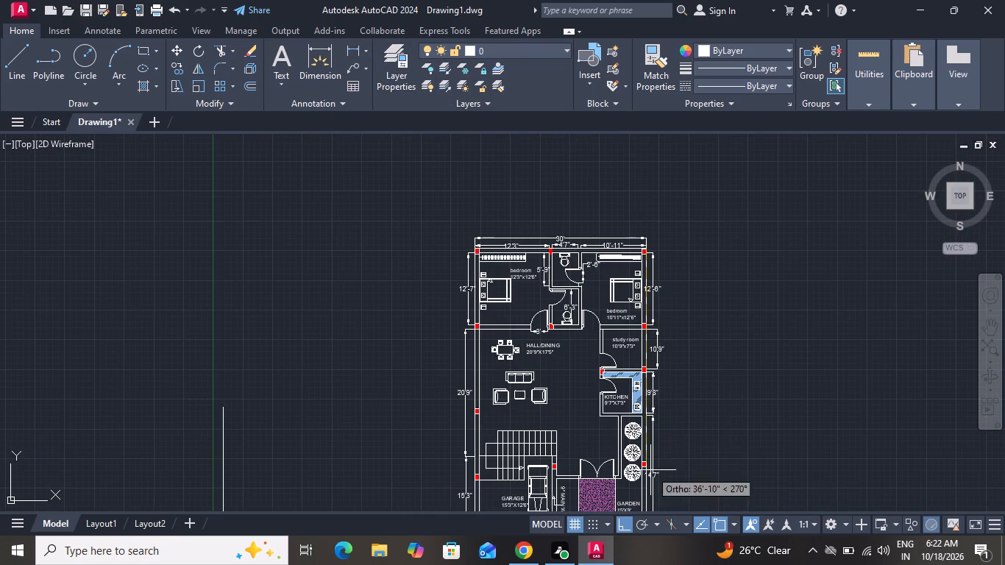
scroll(635, 355, down, 2)
scroll(645, 409, up, 3)
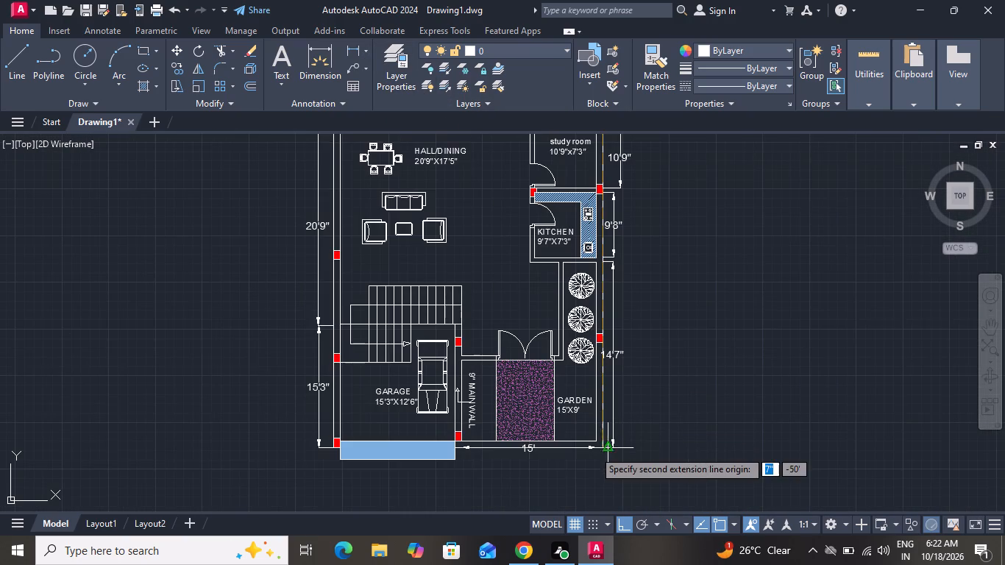
scroll(587, 450, up, 4)
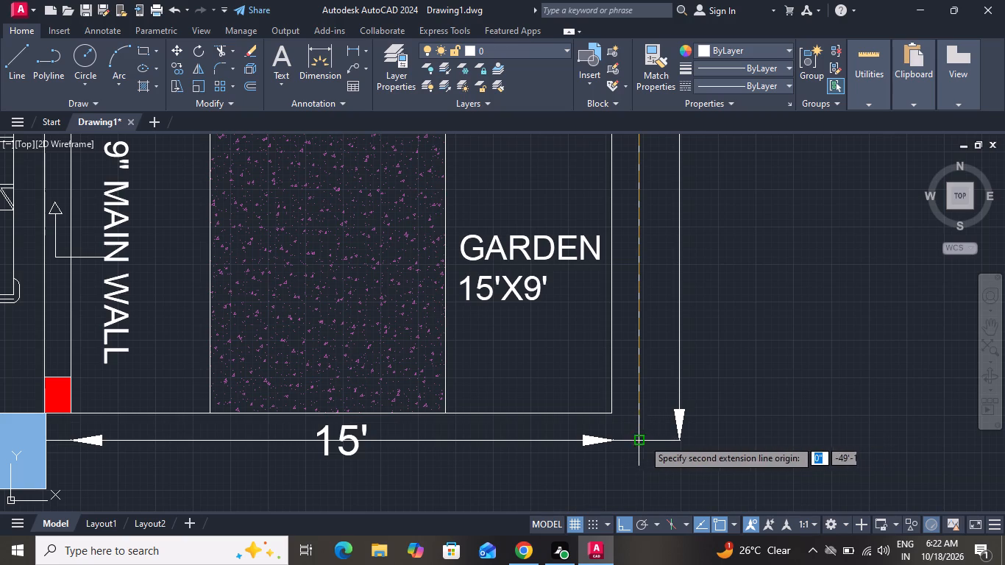
click(640, 437)
scroll(661, 430, down, 1)
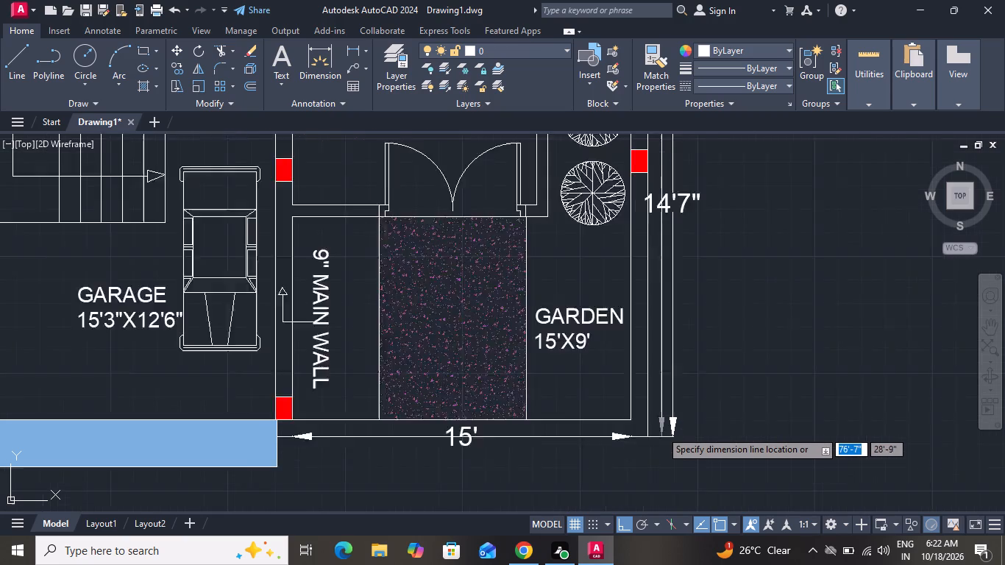
scroll(661, 430, down, 3)
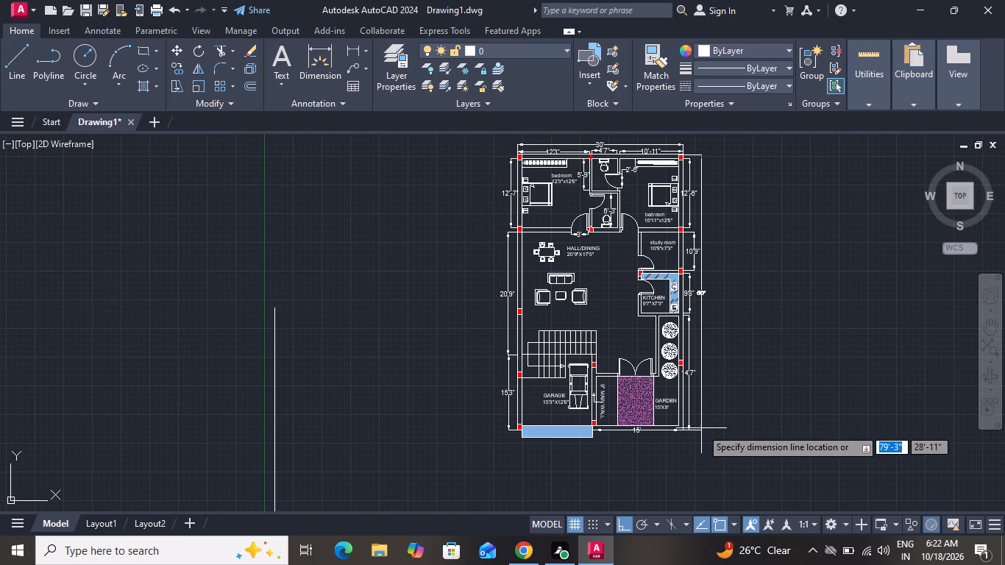
click(701, 427)
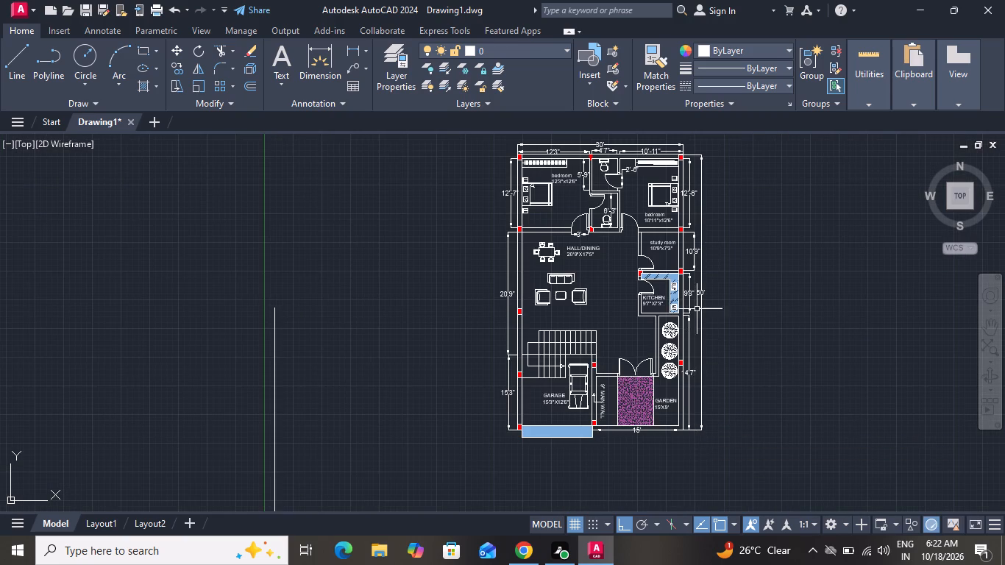
scroll(697, 305, up, 3)
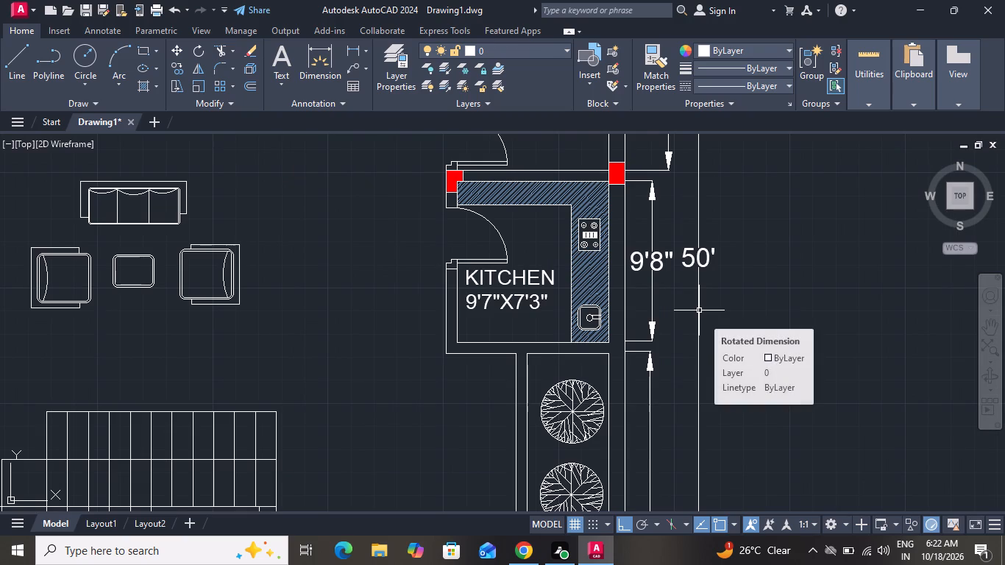
Draw a cabinet rectangle about 5' long inside the 12'3"x12'6" bedroom, against the hall-side wall between the corner column and the door.
scroll(703, 313, down, 3)
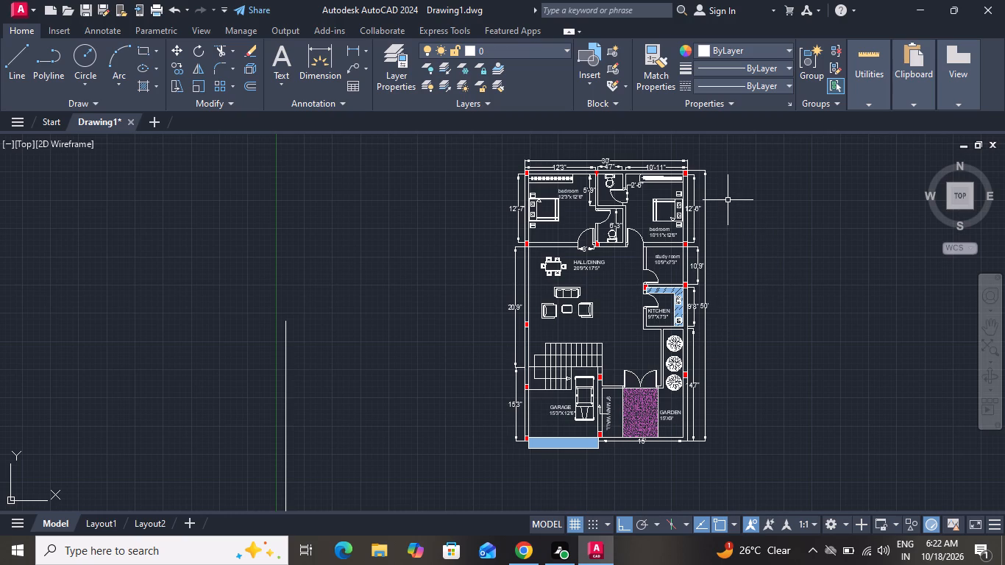
scroll(663, 338, up, 2)
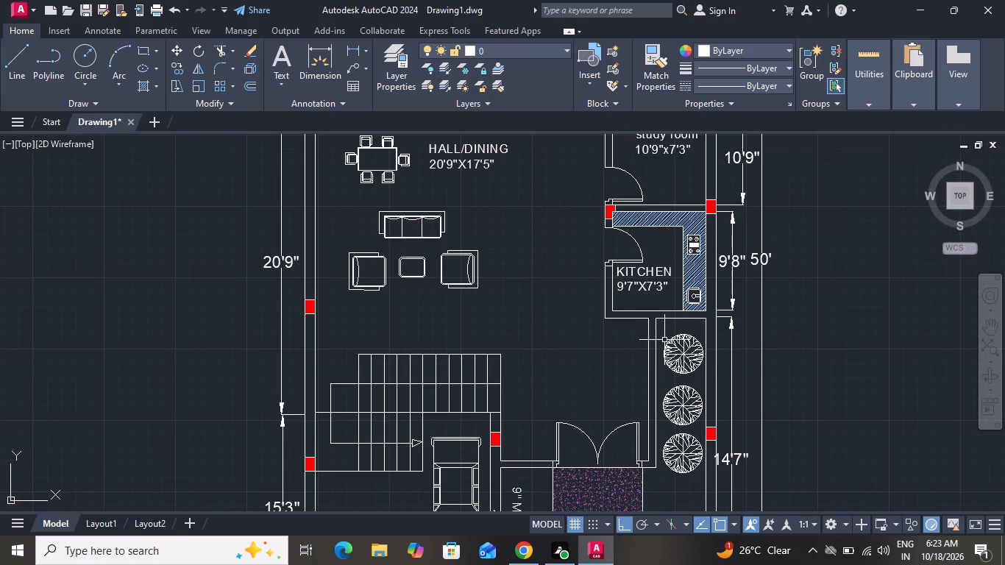
scroll(673, 343, down, 2)
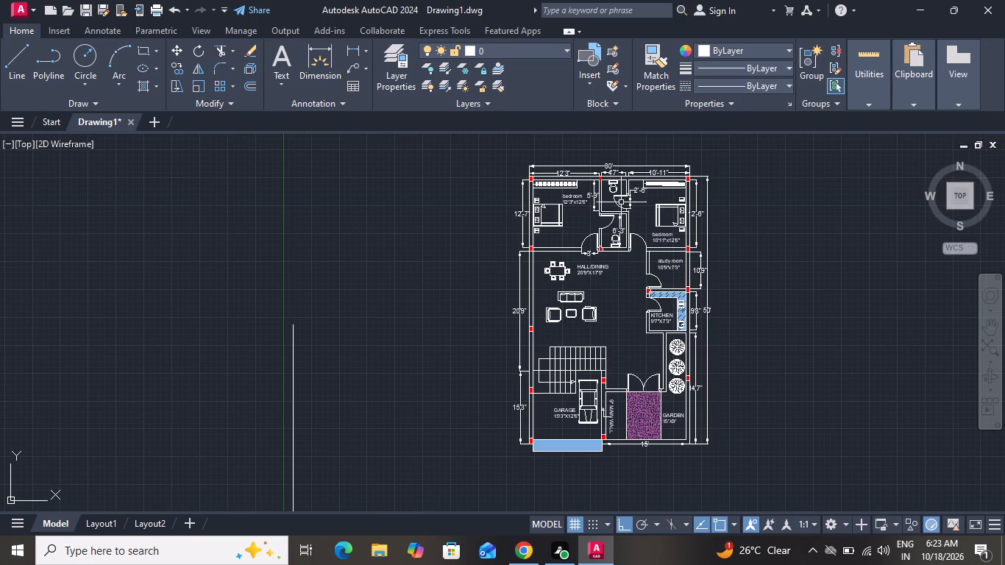
scroll(569, 190, up, 2)
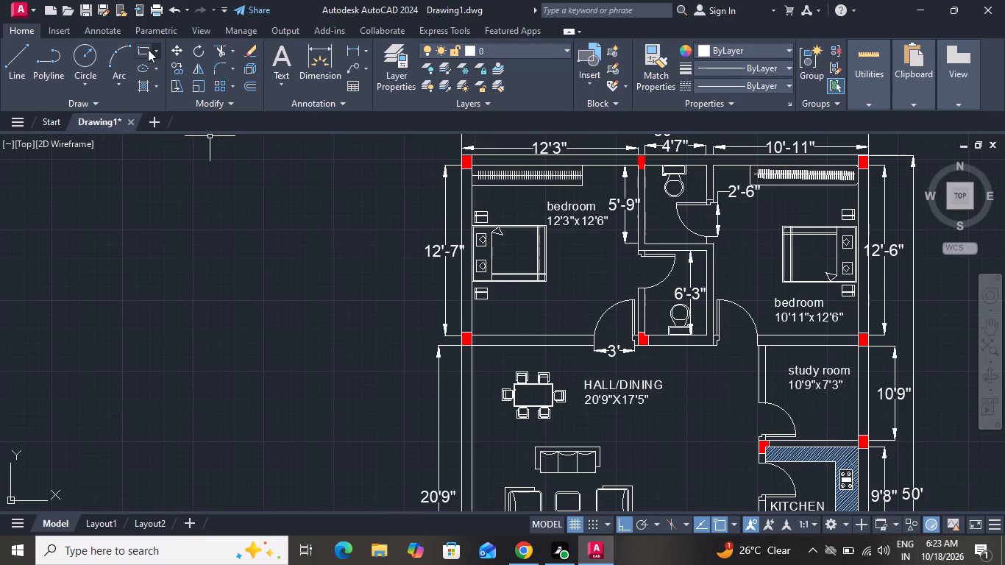
click(148, 49)
scroll(534, 349, up, 1)
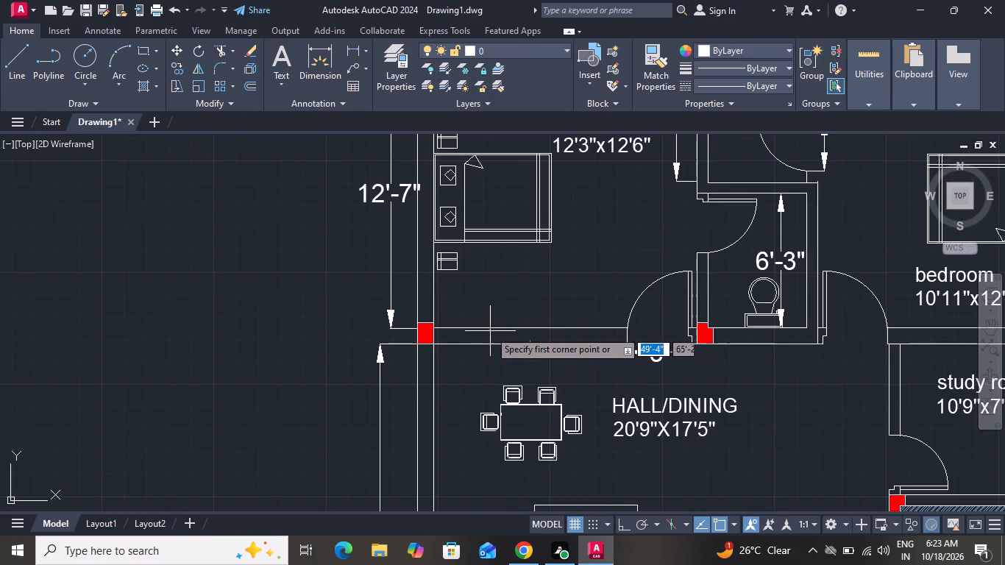
click(489, 327)
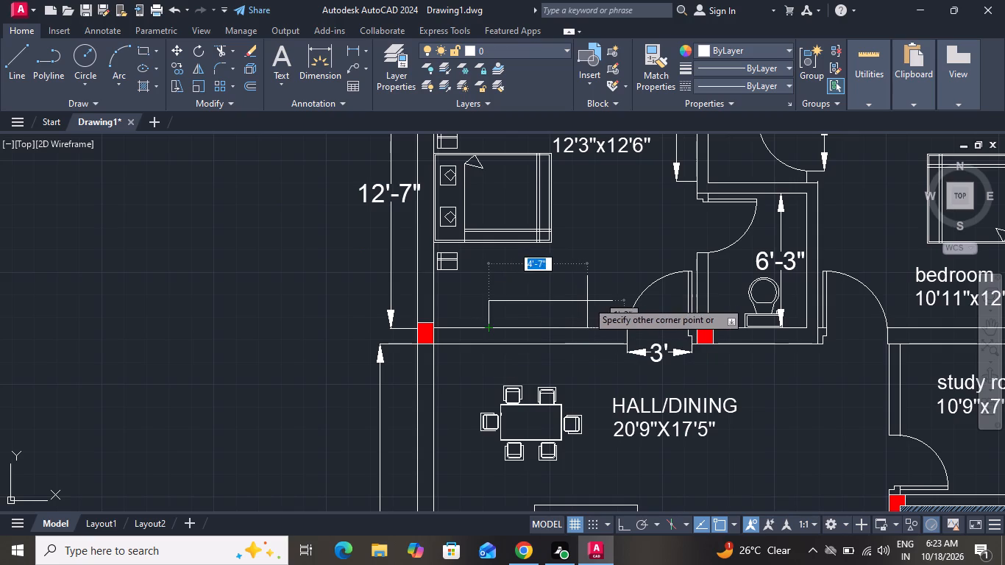
click(596, 301)
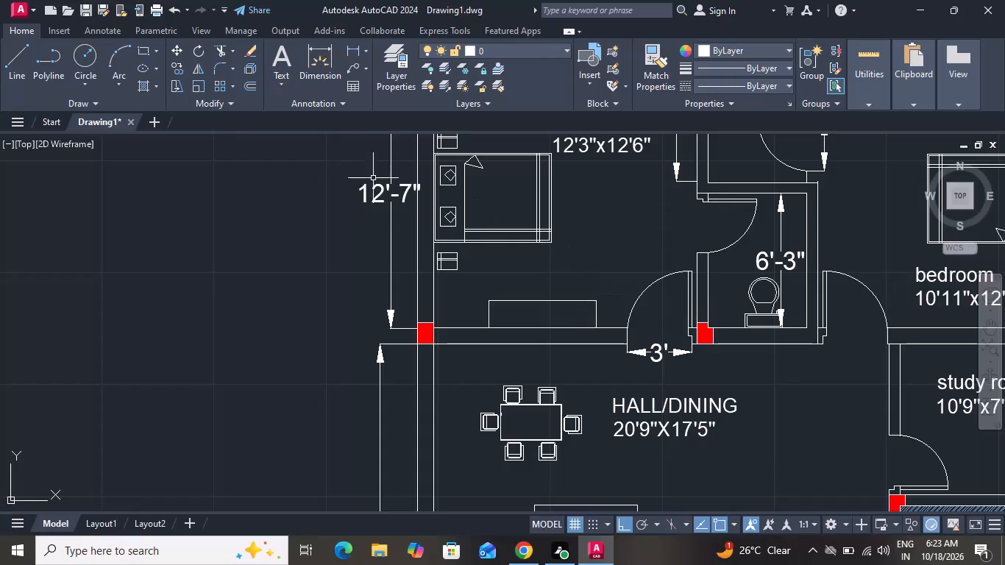
Draw a thin rectangle about 4' long and 2" deep inside the cabinet rectangle, parallel to the wall.
click(145, 49)
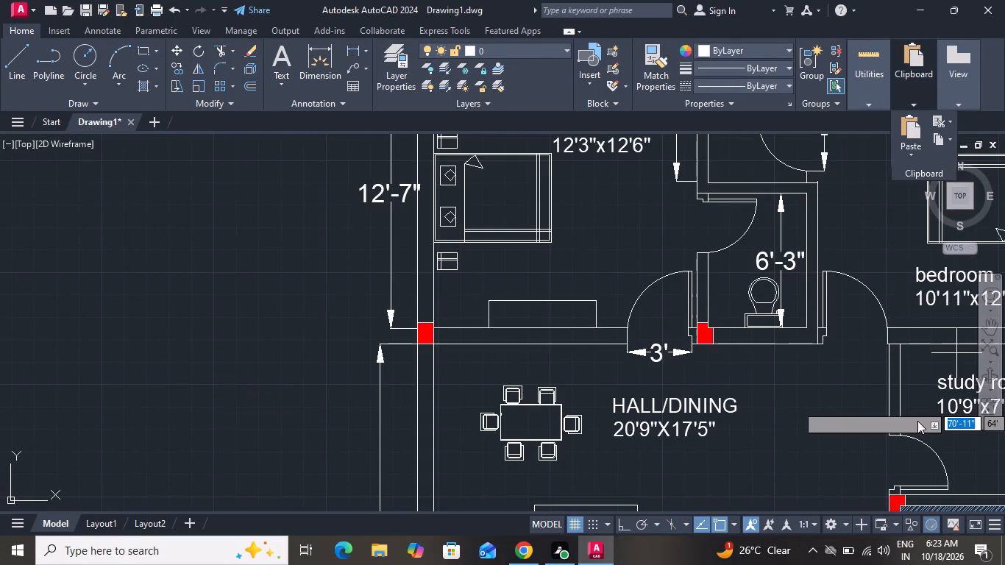
scroll(516, 329, up, 1)
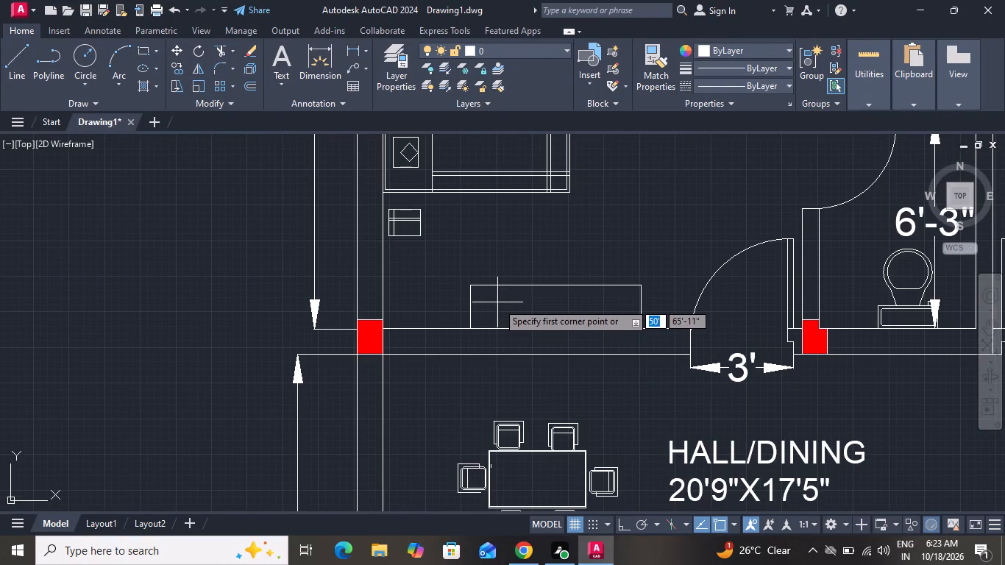
click(495, 302)
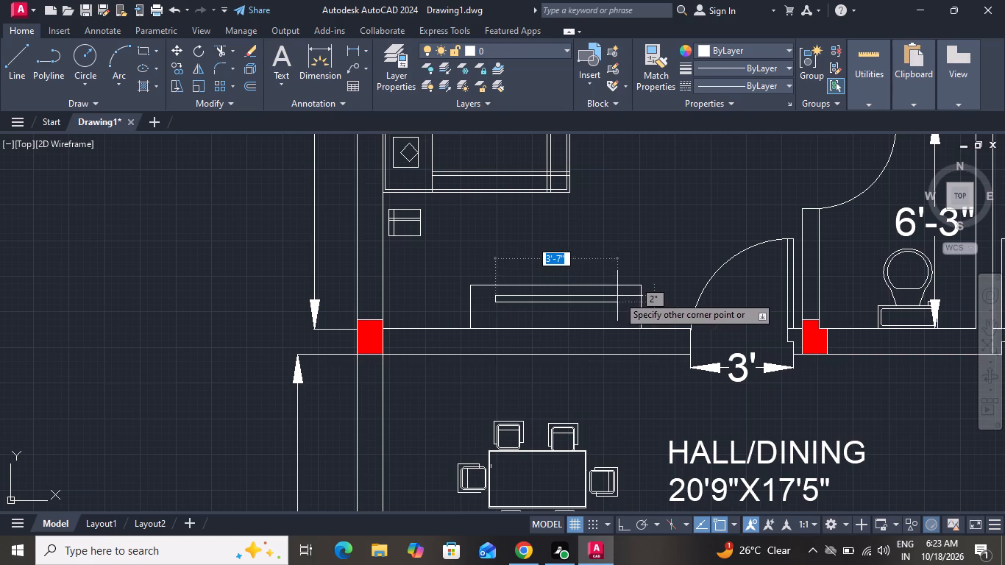
click(630, 296)
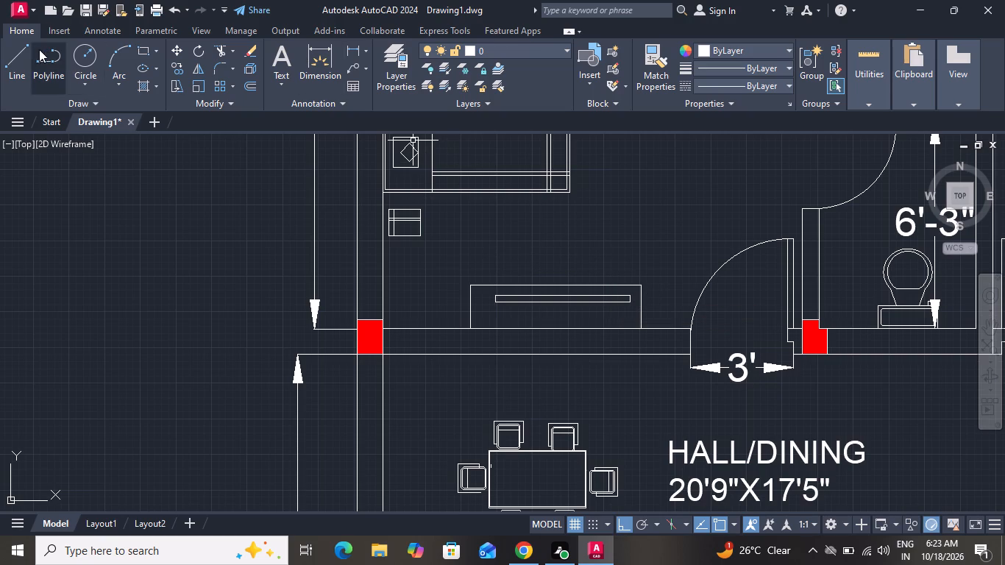
With Ortho off, draw three connected lines forming a shallow flared base about 3' long on the thin rectangle's wall-facing edge.
click(26, 49)
scroll(500, 297, up, 3)
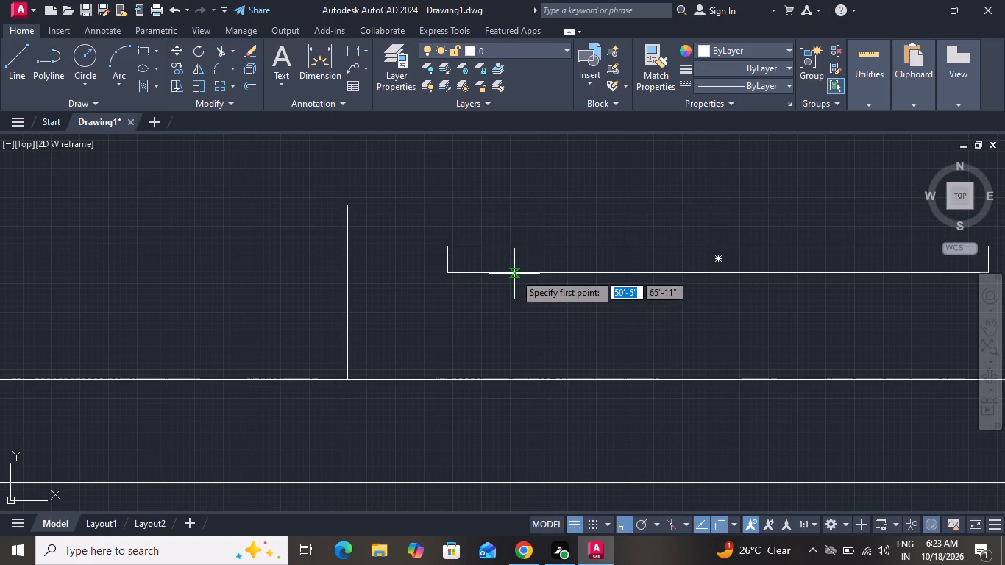
click(514, 274)
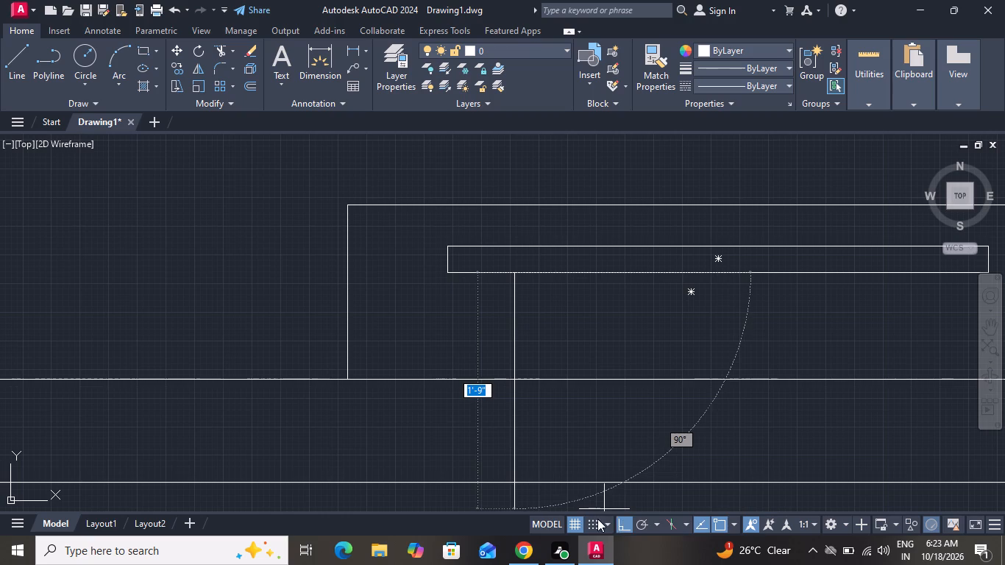
click(622, 526)
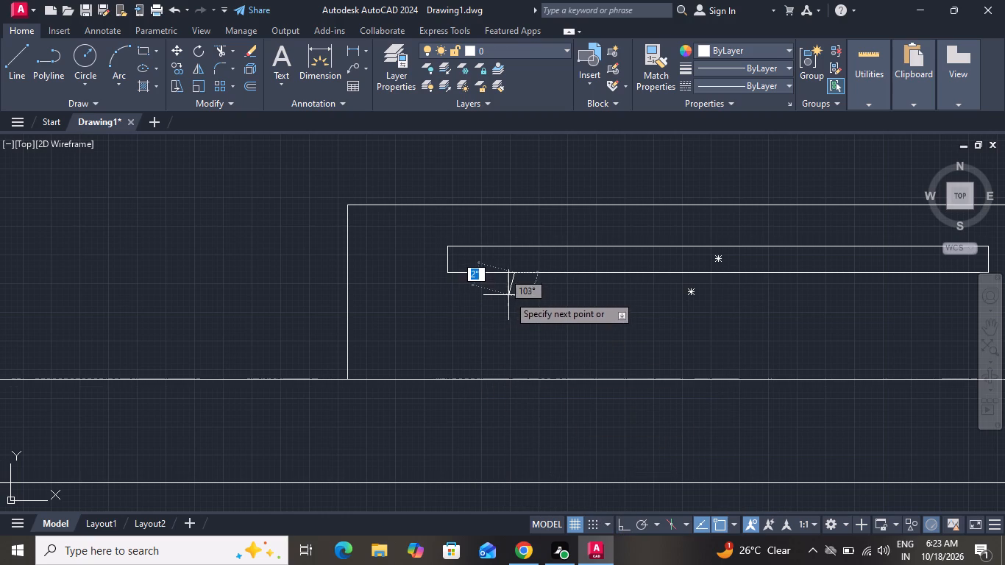
click(506, 288)
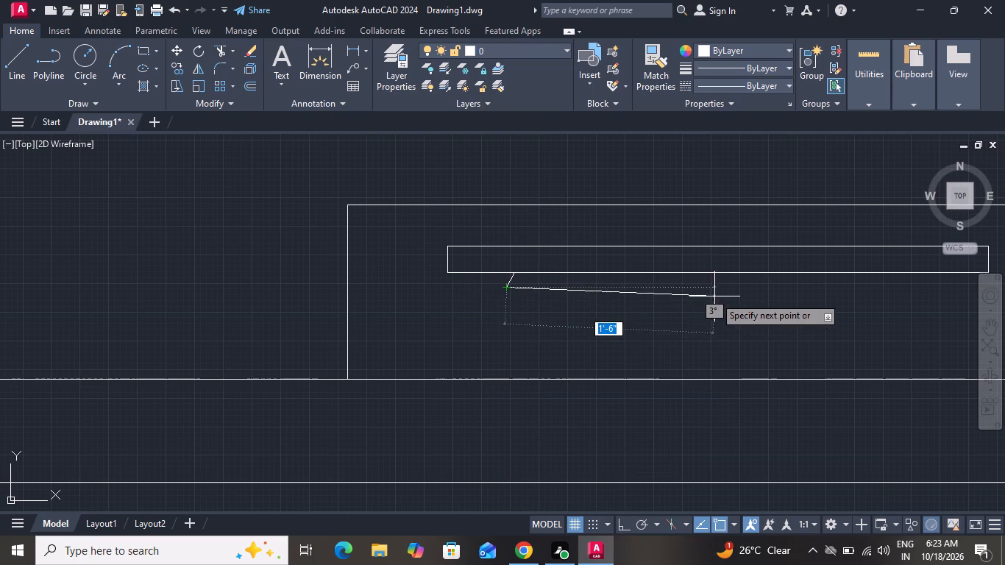
scroll(714, 296, up, 1)
scroll(715, 296, down, 1)
scroll(944, 280, up, 1)
scroll(944, 280, down, 4)
scroll(955, 283, up, 5)
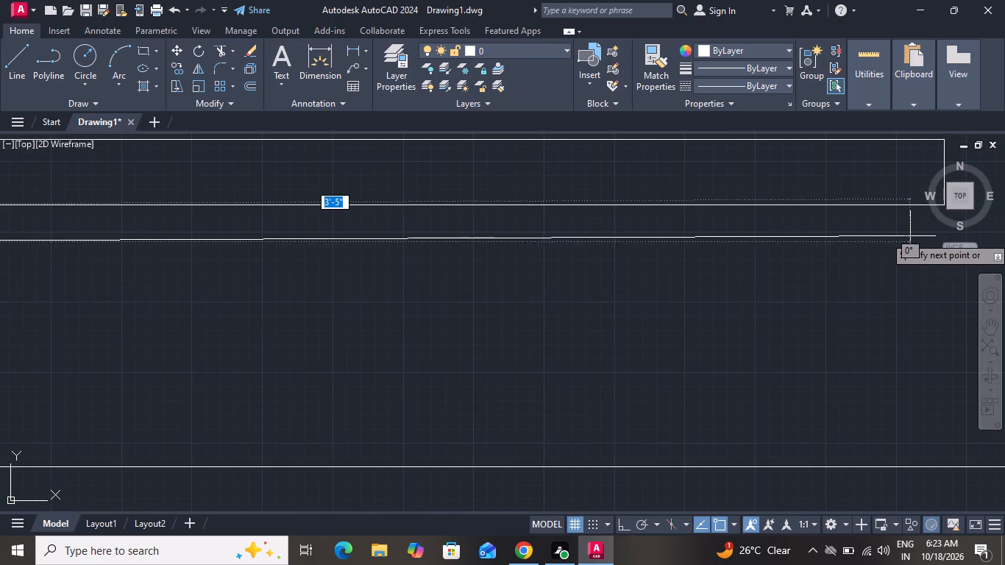
scroll(877, 259, up, 1)
scroll(877, 259, down, 3)
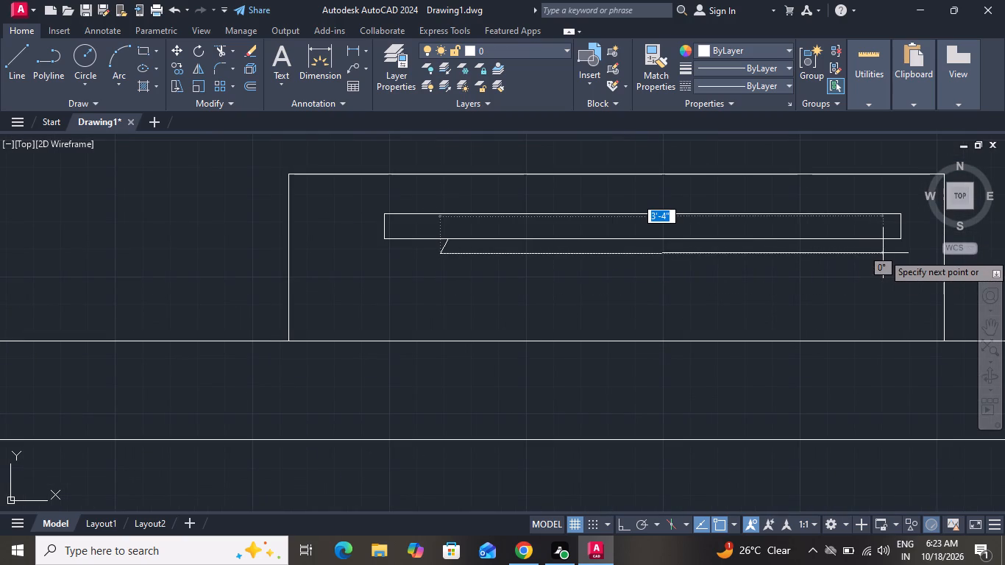
click(846, 254)
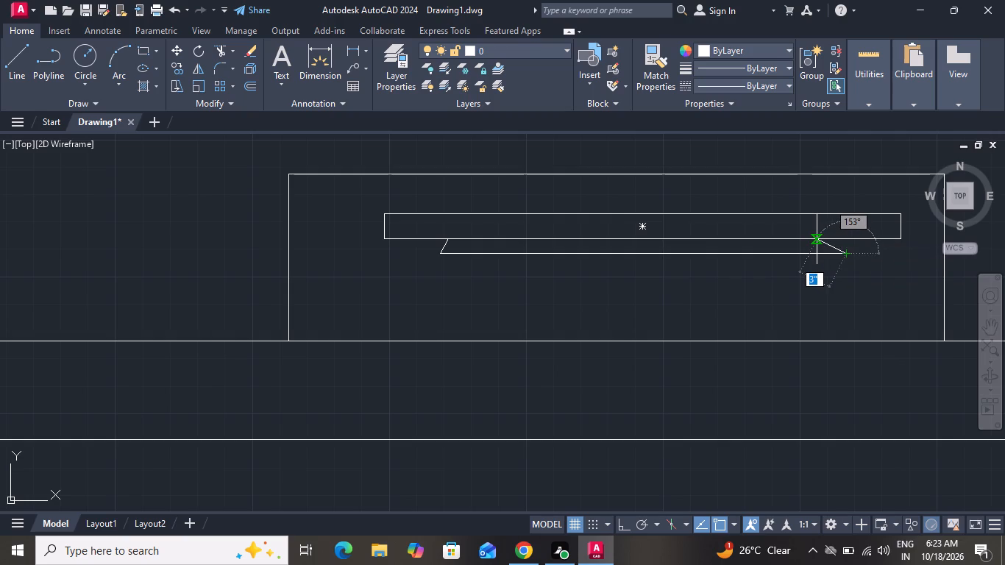
click(817, 239)
right_click(813, 238)
click(822, 263)
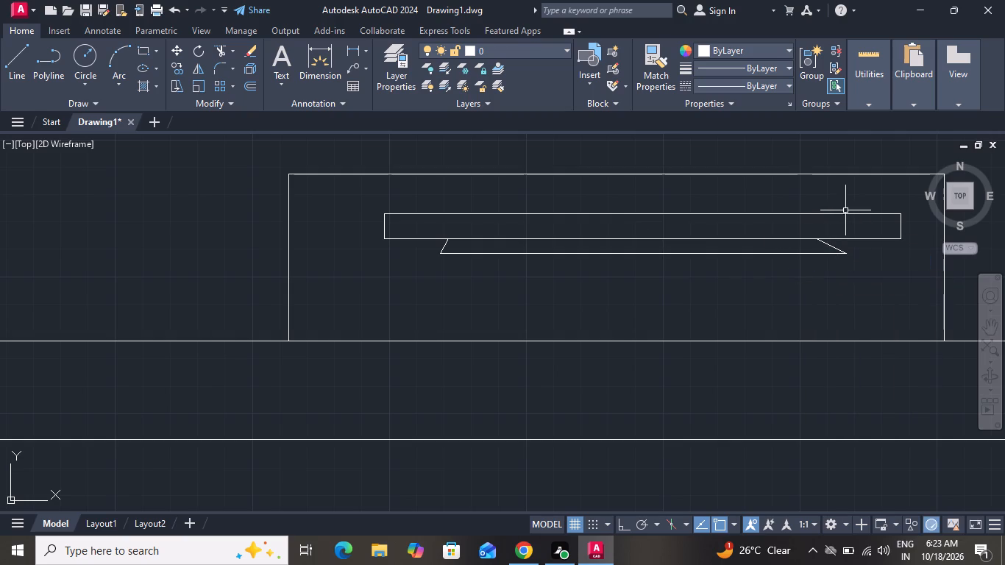
Move the thin rectangle together with its flared base about 6" toward the wall, keeping them inside the cabinet rectangle.
click(852, 202)
click(426, 269)
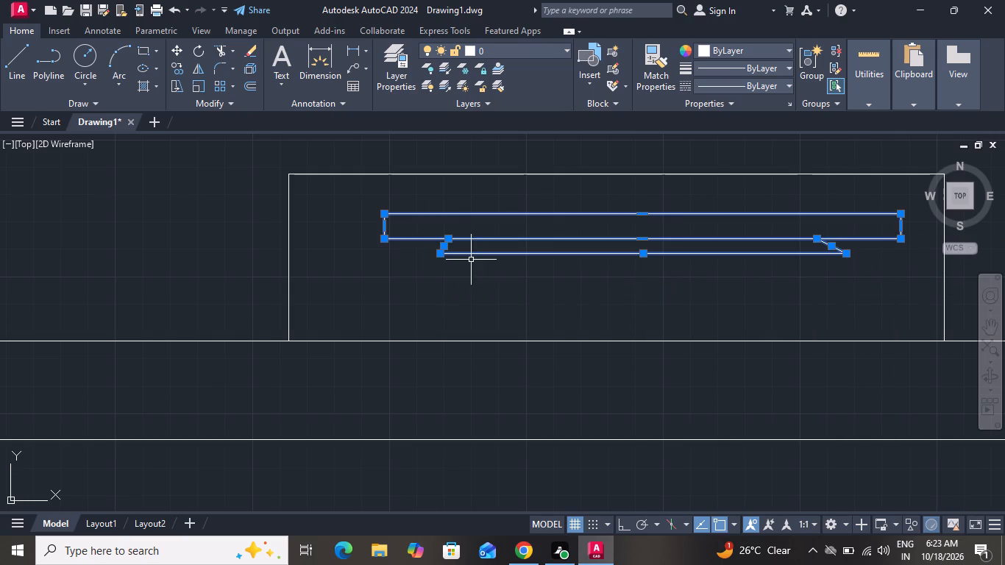
click(174, 47)
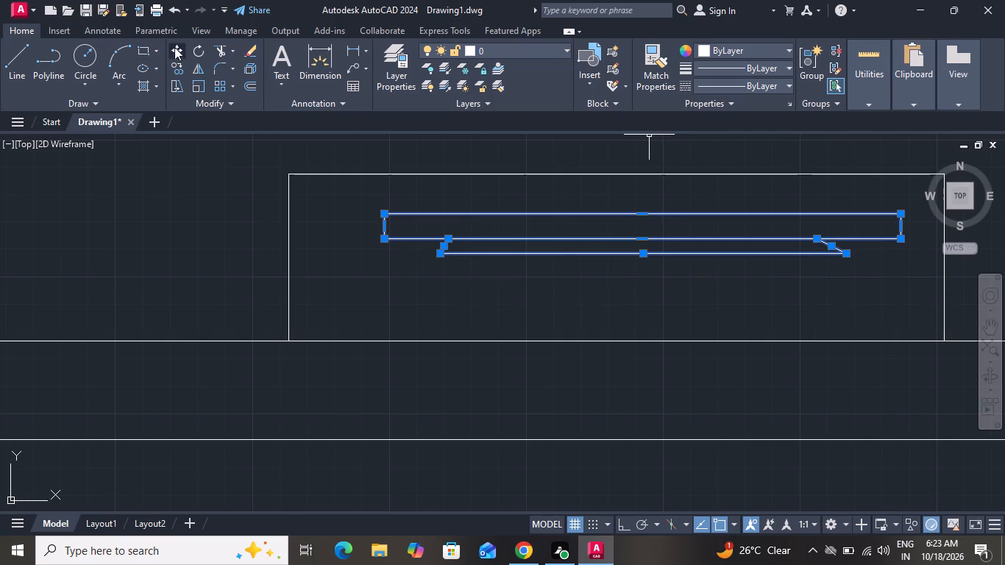
click(638, 251)
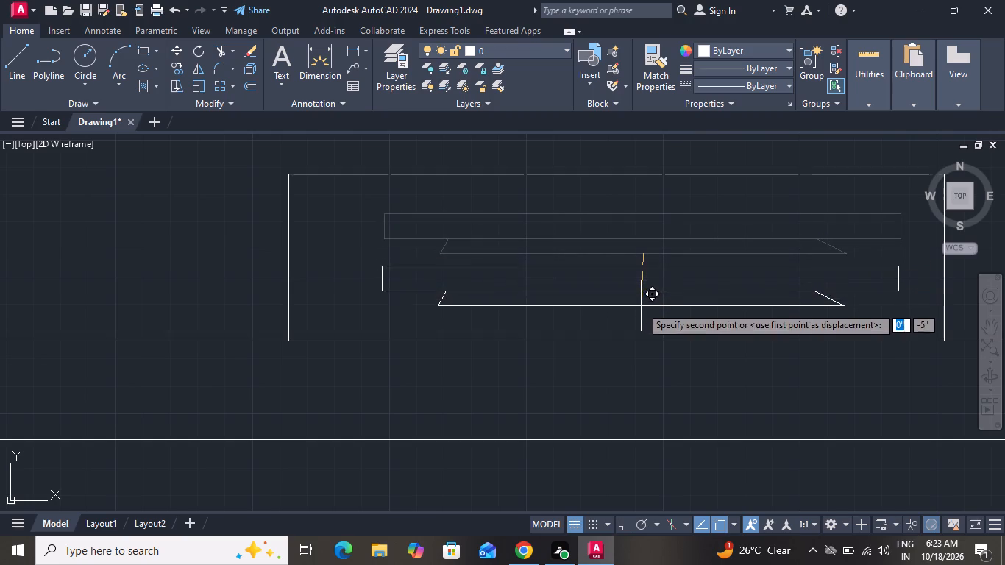
click(639, 319)
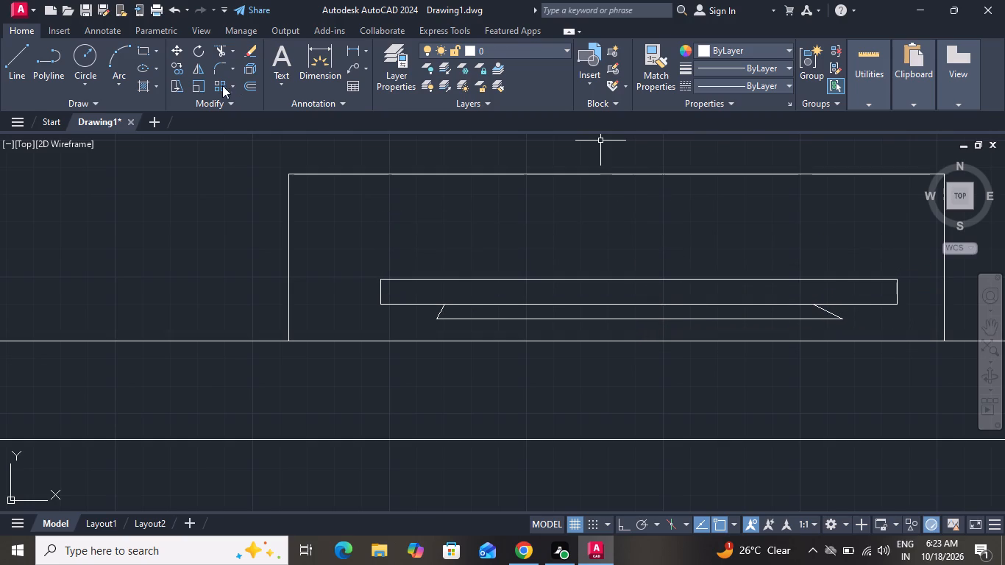
Fill the thin rectangle and its flared base with a solid hatch in black (0,0,0), leaving the surrounding cabinet unfilled.
click(146, 80)
click(143, 65)
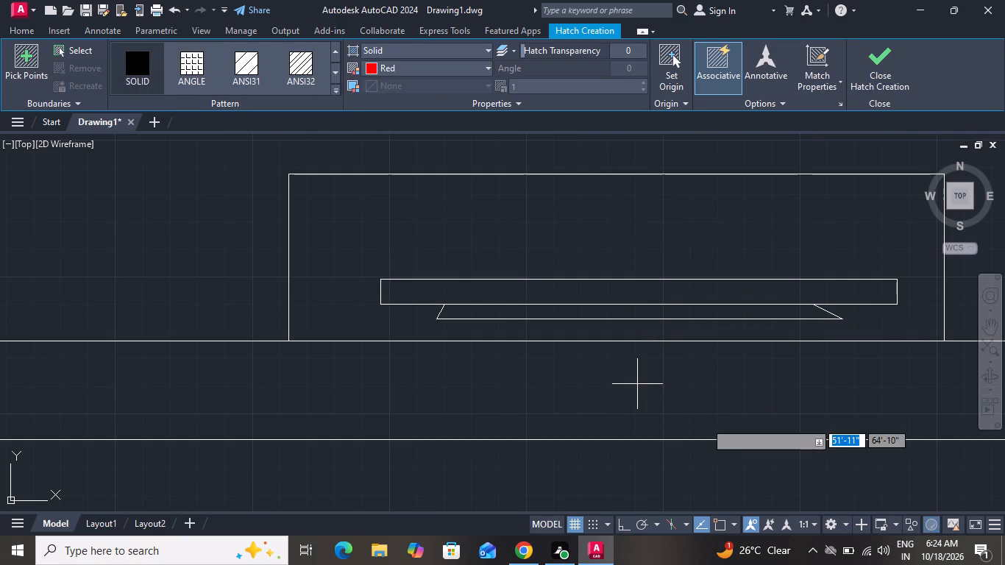
click(672, 299)
click(676, 324)
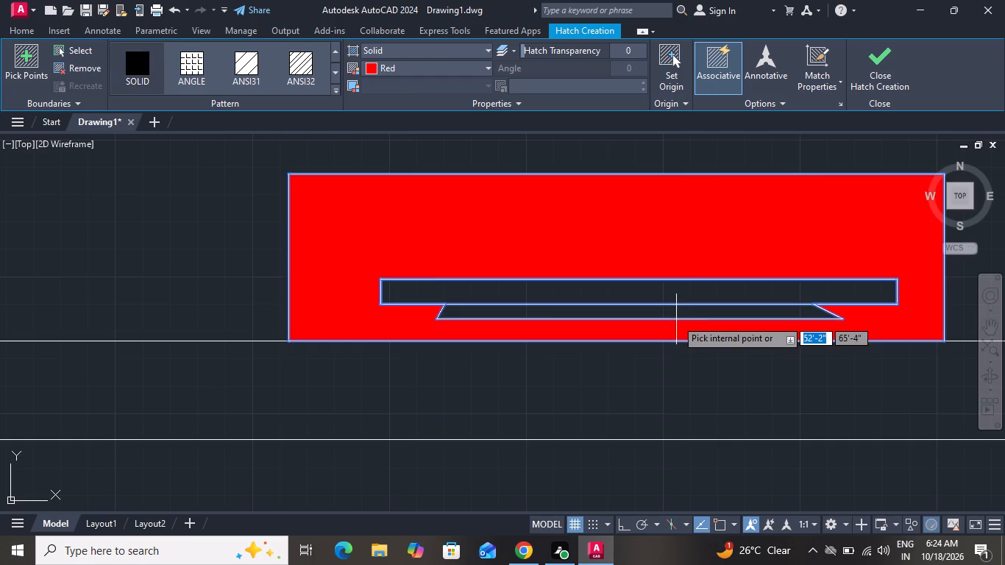
key(ctrl+z)
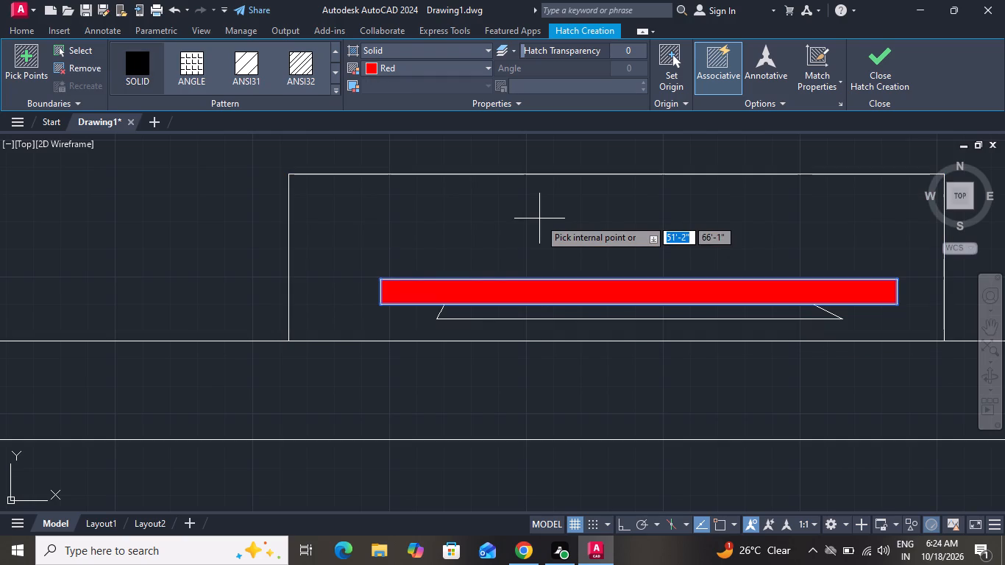
scroll(533, 309, up, 3)
scroll(533, 309, down, 1)
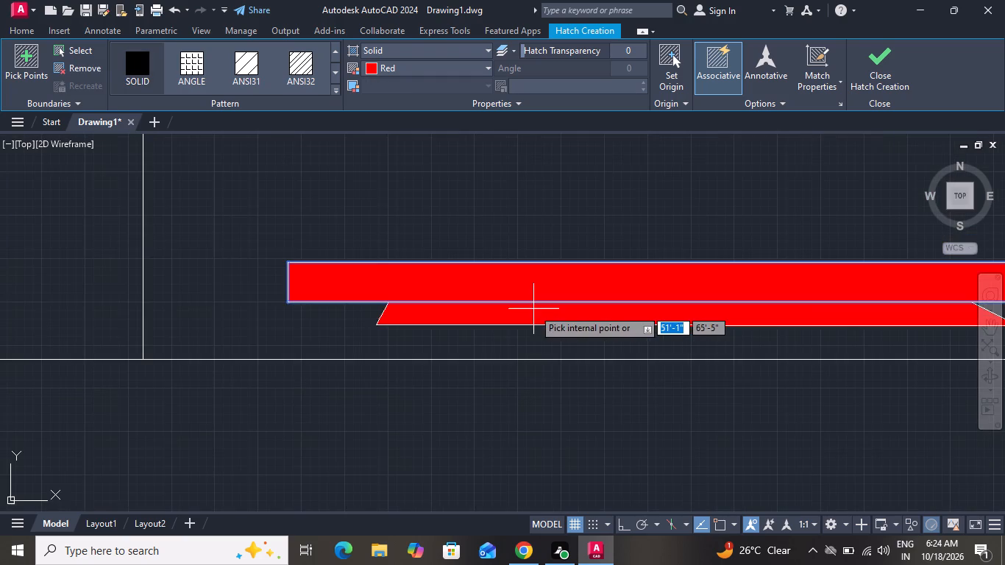
click(533, 309)
click(413, 68)
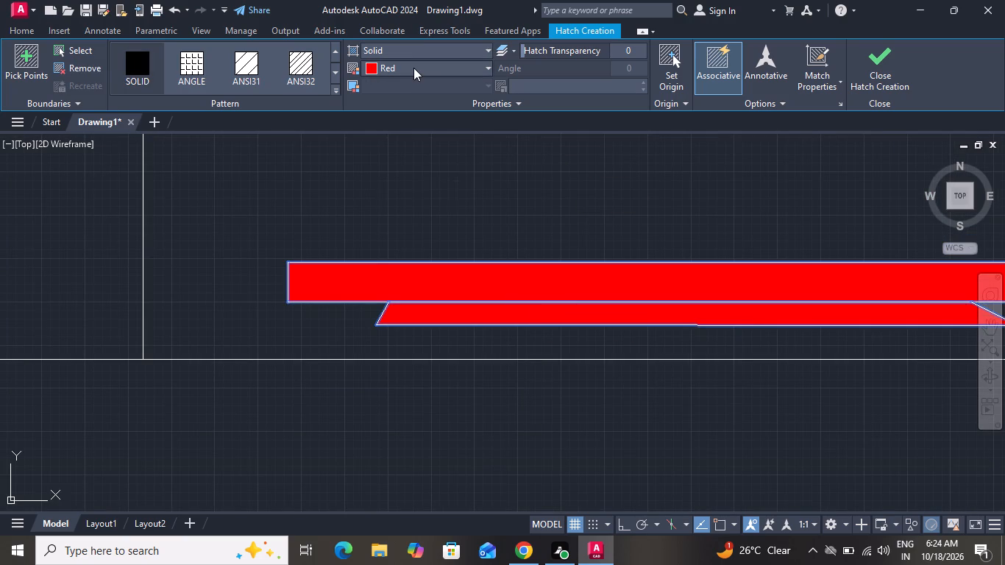
click(374, 116)
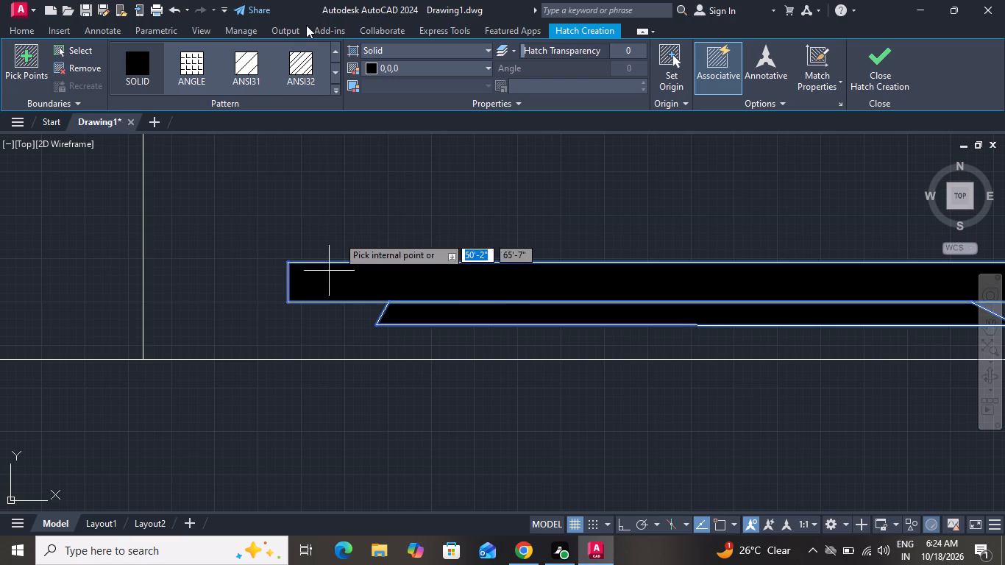
right_click(309, 190)
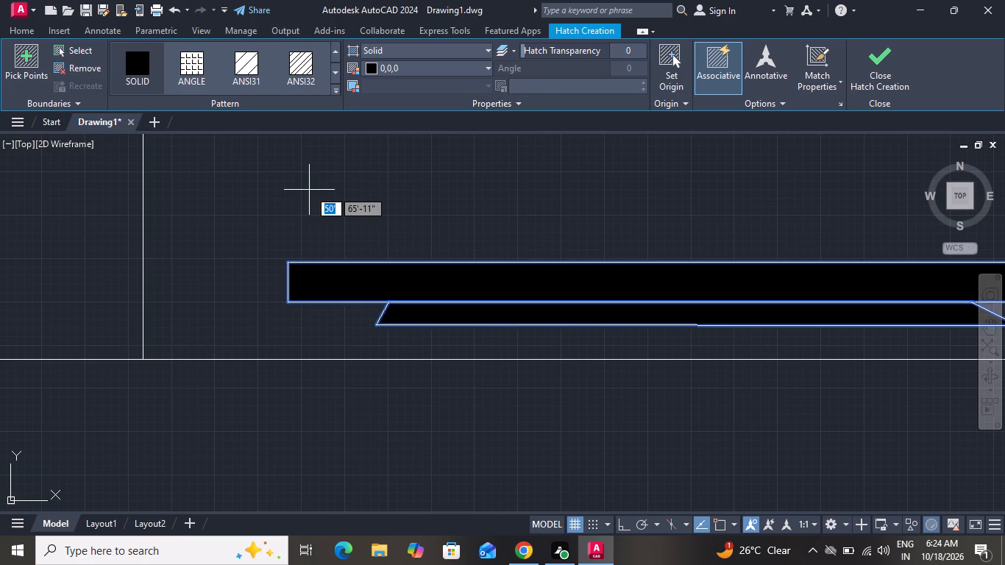
click(332, 209)
Draw a circle of about 2" radius near the cabinet rectangle's end edge on the outer-wall side.
scroll(364, 198, down, 2)
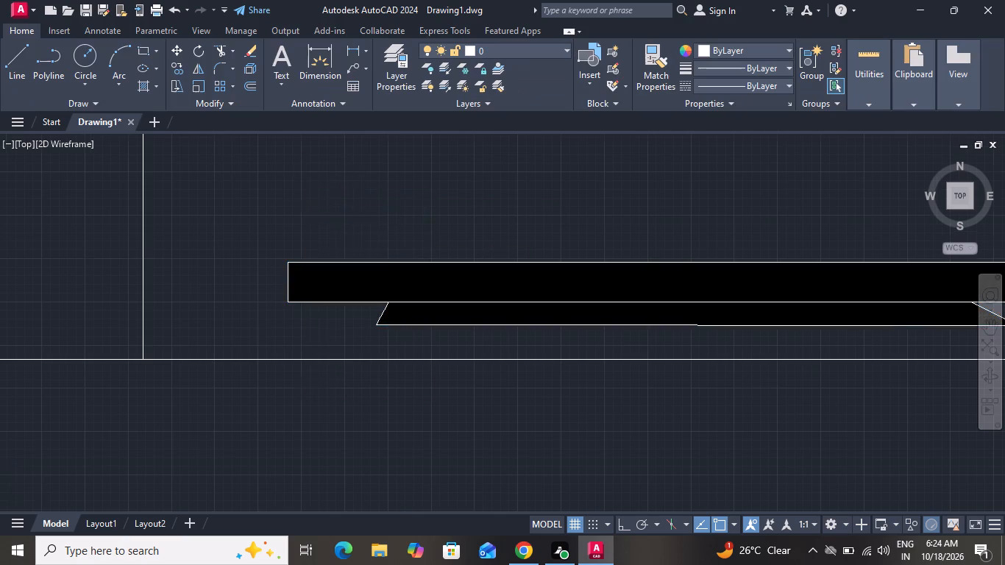
scroll(426, 255, down, 1)
scroll(592, 258, down, 1)
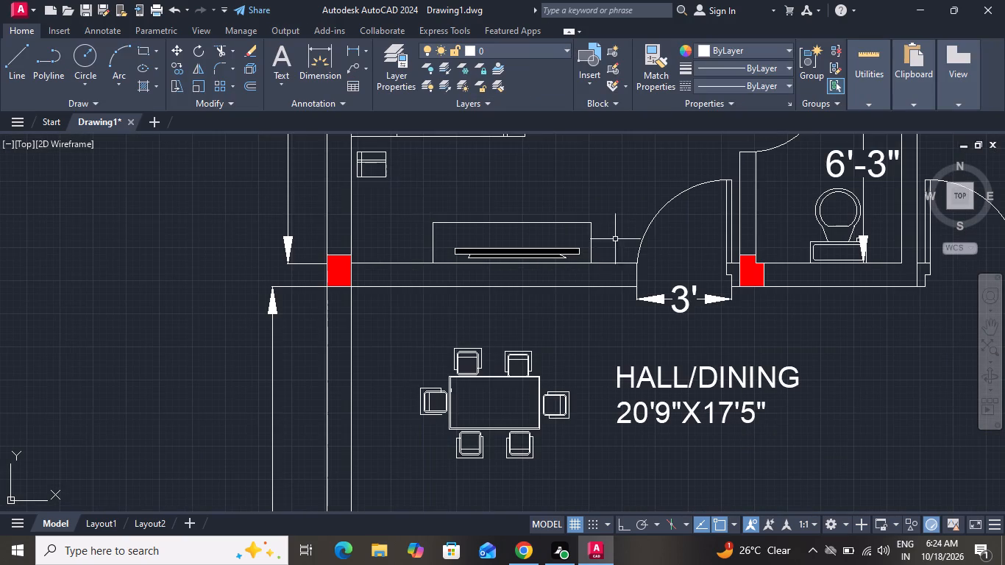
click(96, 51)
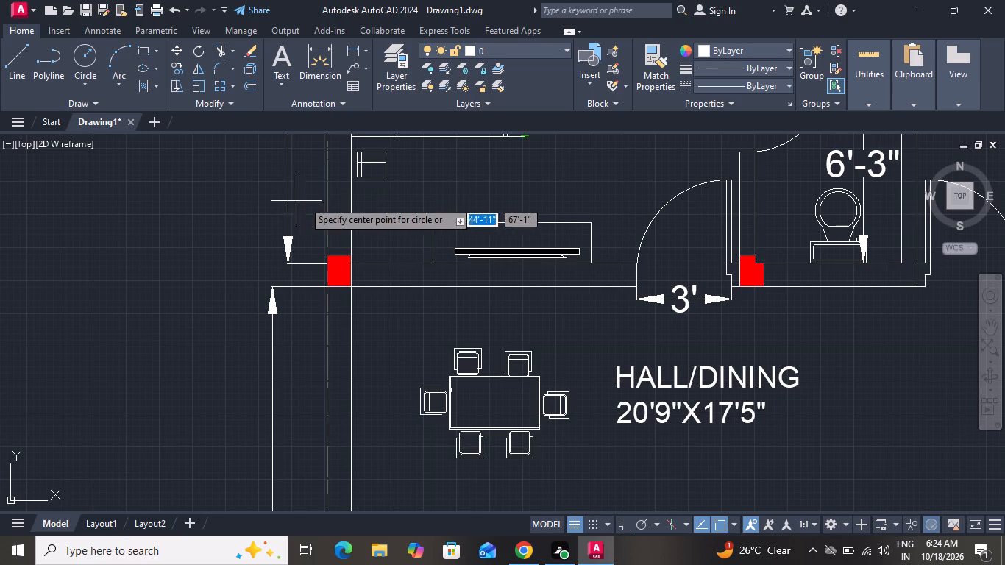
scroll(539, 254, up, 3)
click(280, 210)
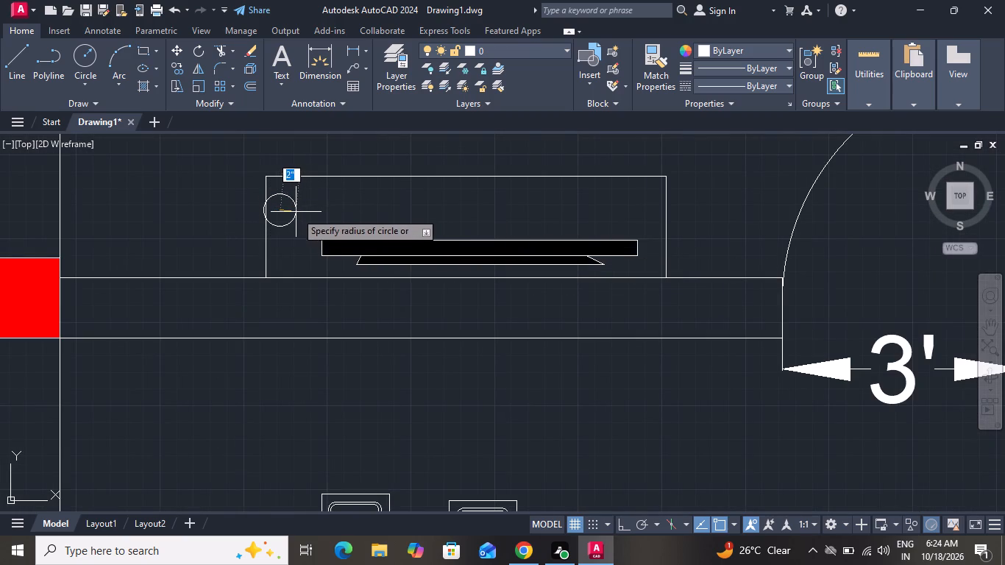
click(296, 212)
Move the new circle about 4" inward from the cabinet rectangle's outer-wall end, clear of its end edge.
click(296, 212)
click(296, 212)
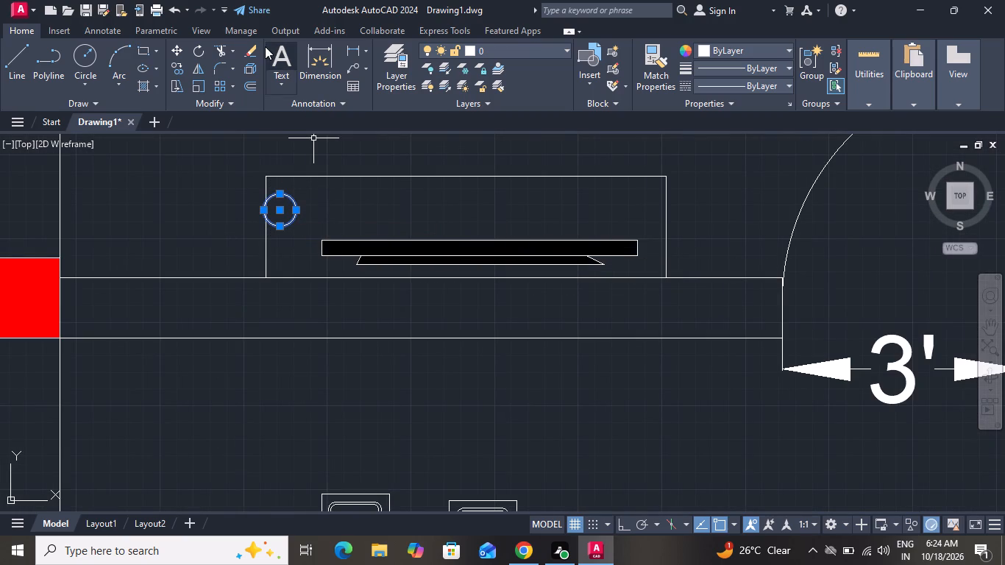
click(171, 49)
click(274, 207)
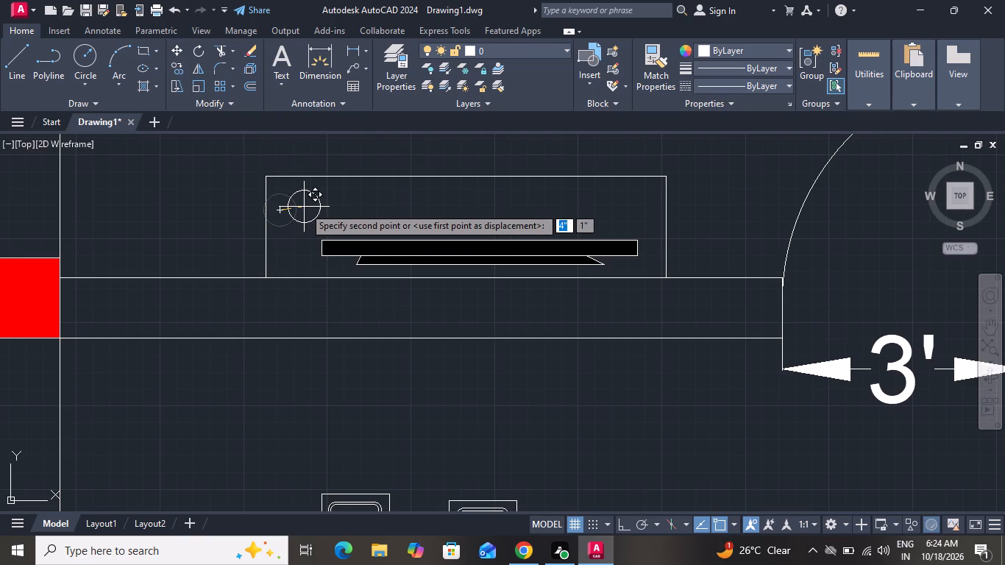
click(304, 207)
Copy the circle about 4'-2" along the cabinet to just inside its opposite end, near the door.
click(319, 202)
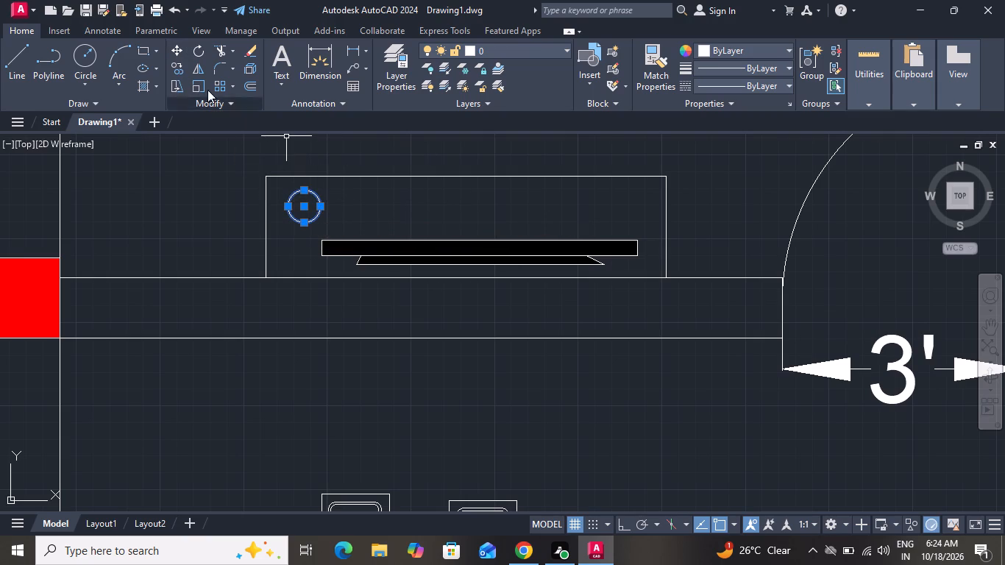
click(180, 70)
click(309, 204)
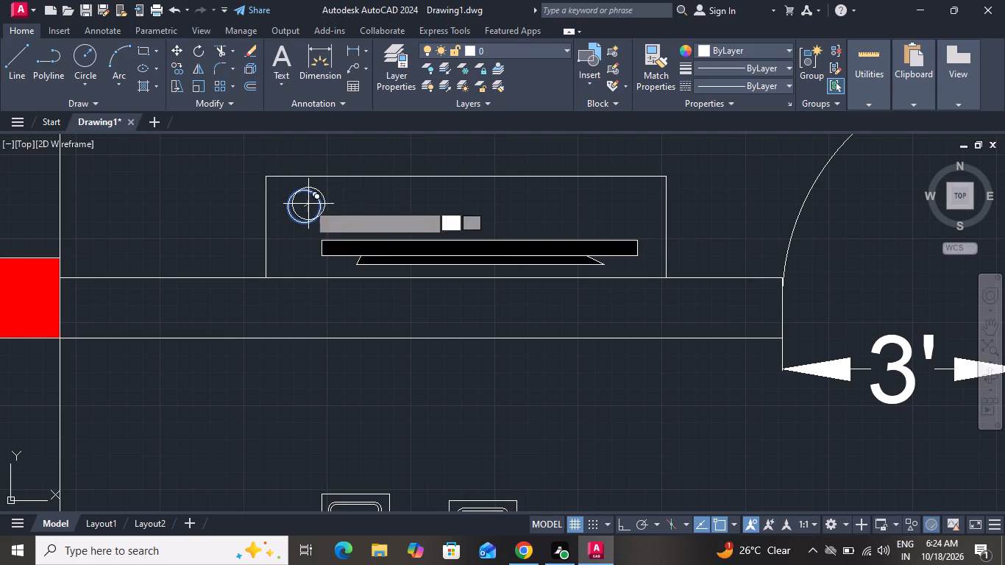
click(641, 210)
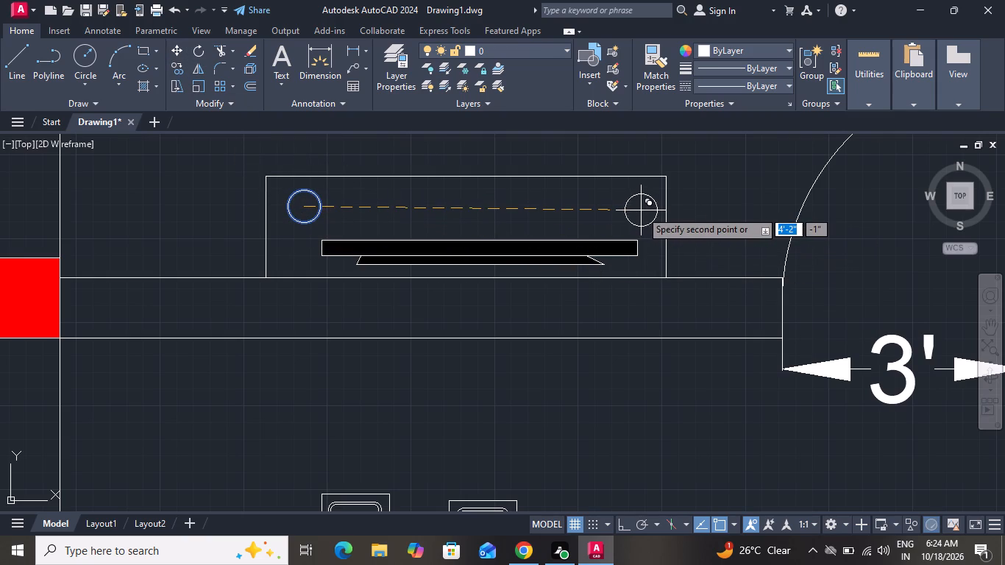
right_click(641, 210)
click(648, 232)
Review the whole floor plan, from the garage, garden and hall/dining area up to the two bedrooms.
scroll(643, 226, down, 2)
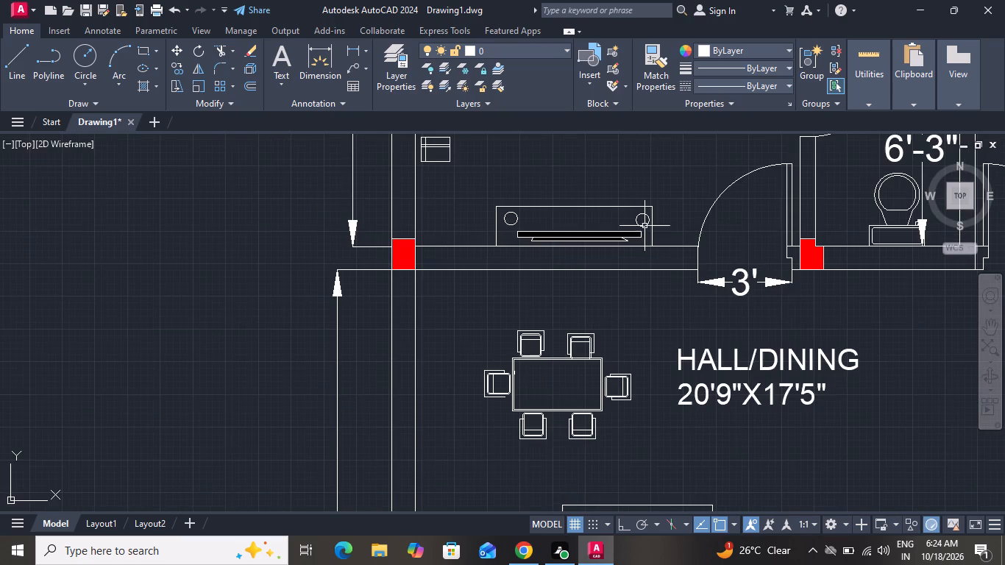
scroll(647, 225, down, 3)
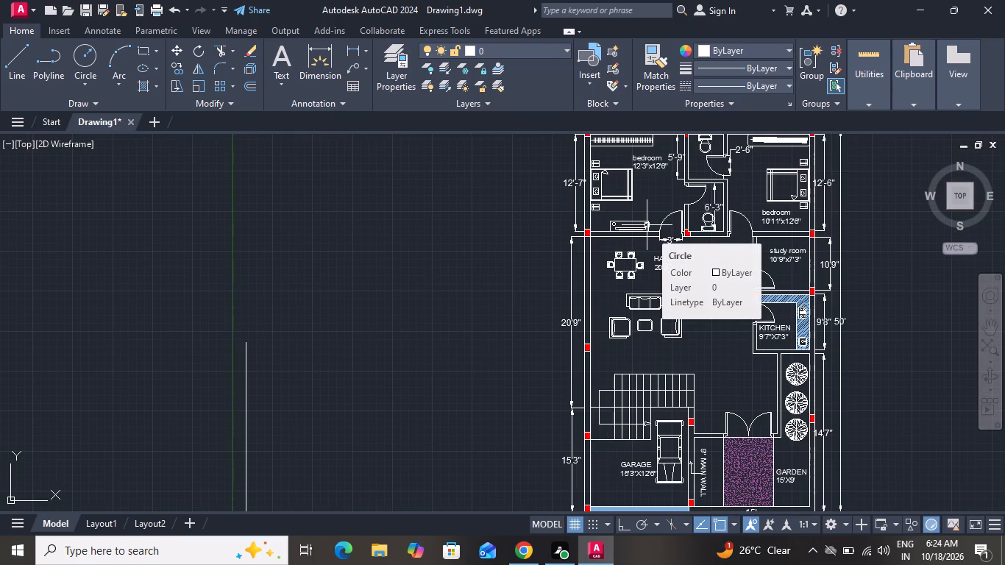
scroll(647, 225, down, 1)
scroll(703, 271, up, 1)
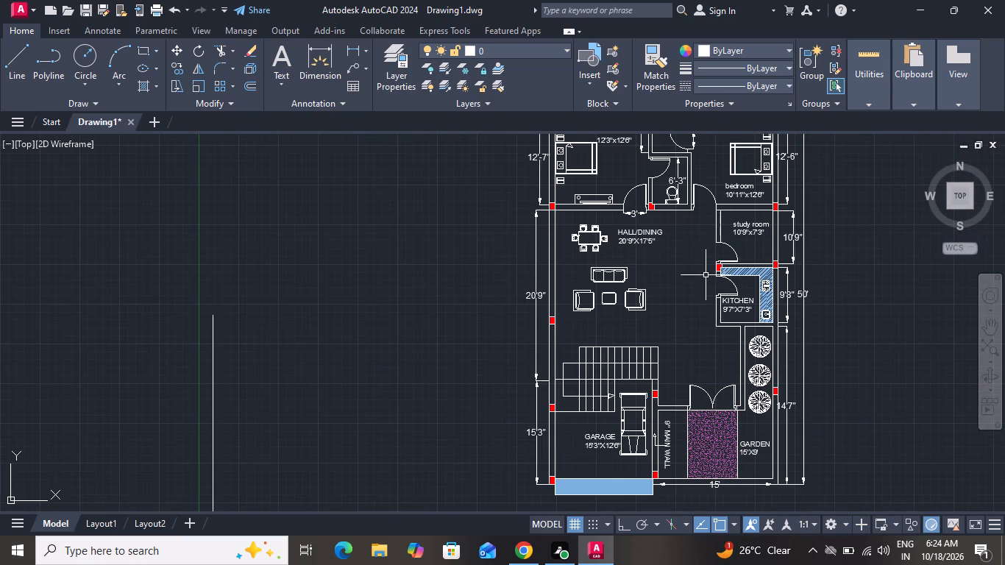
scroll(706, 275, down, 2)
scroll(763, 194, up, 4)
scroll(760, 193, down, 2)
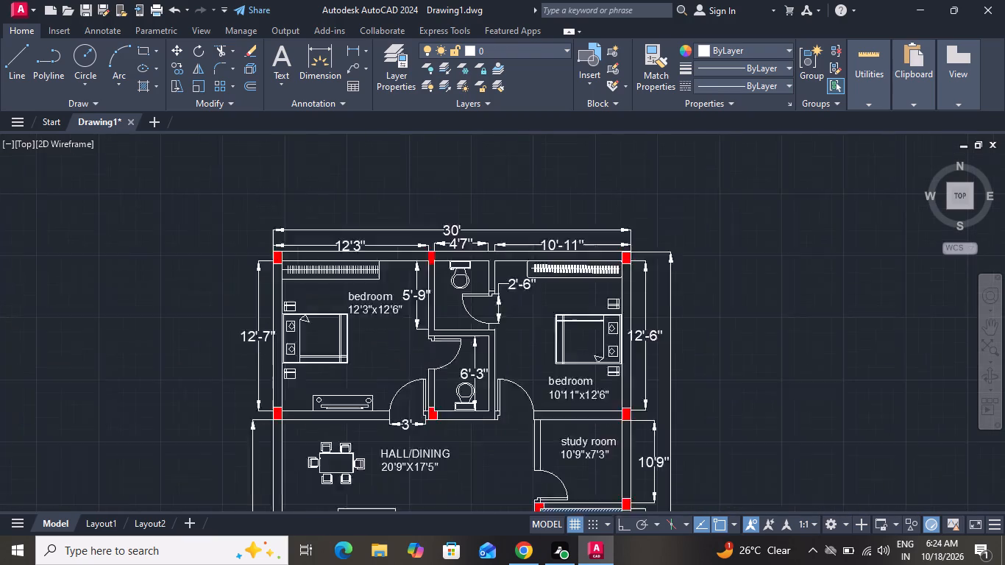
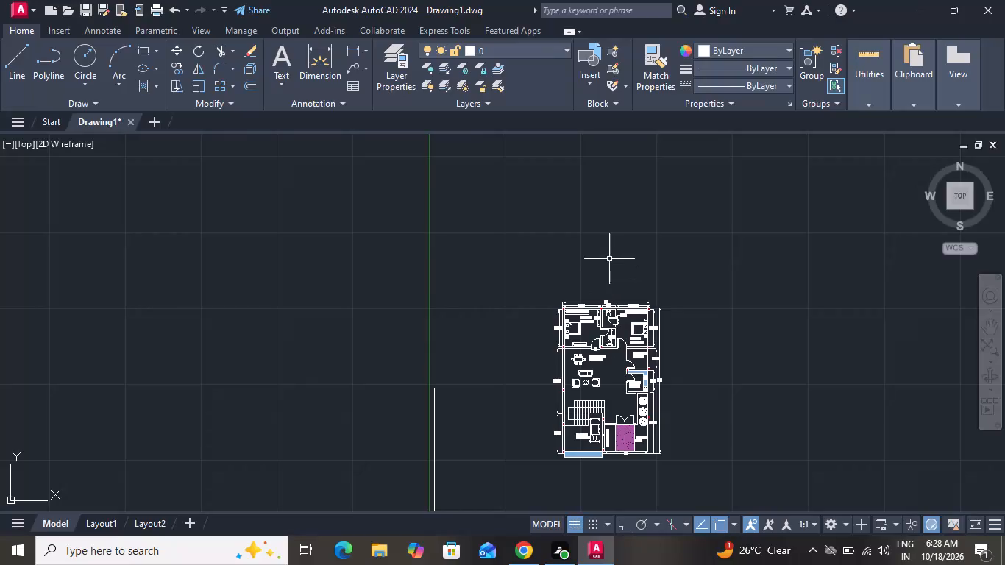
Add the multiline text title "GROUND FLOOR PLAN" below the garage and garden, in a text box about 28' wide.
click(288, 65)
scroll(604, 480, up, 3)
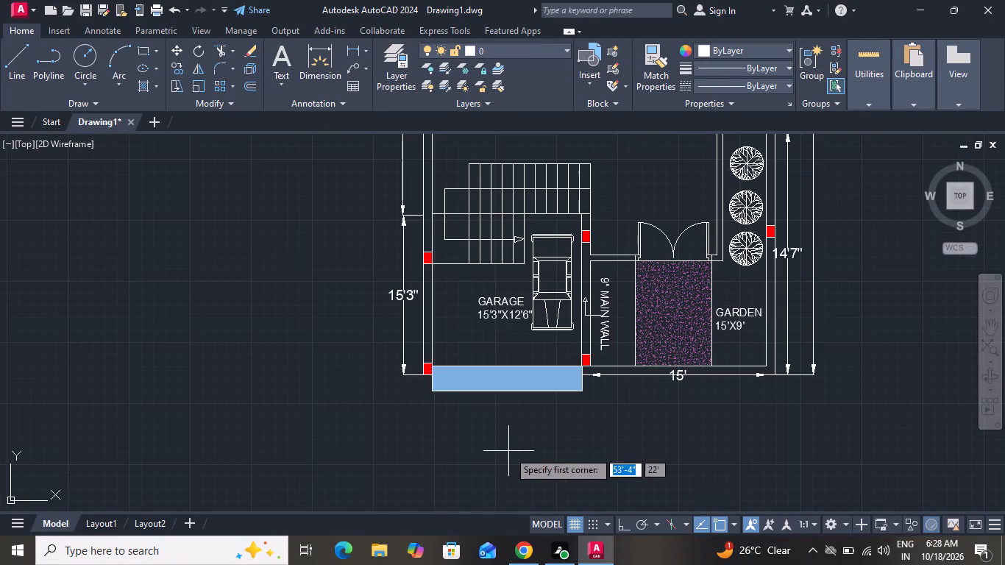
drag(507, 430, 515, 427)
click(836, 434)
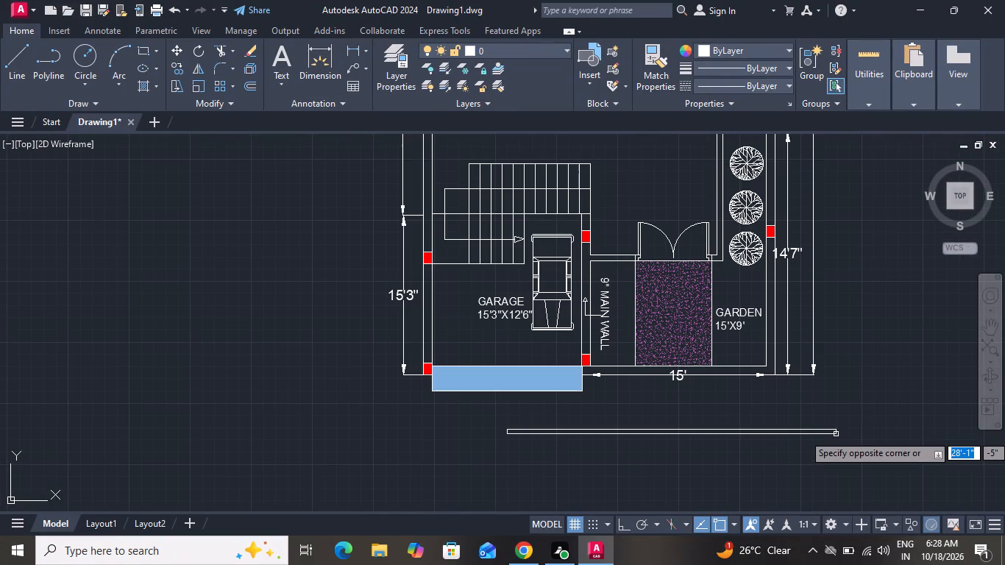
text(GR)
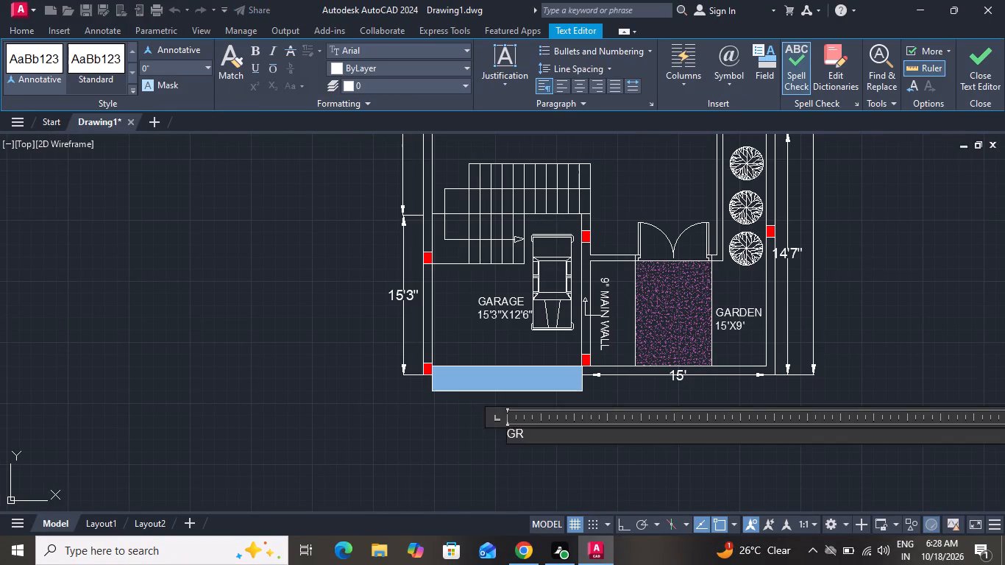
text(OUND)
key(space)
key(f)
text(LOO)
text(R PLAN)
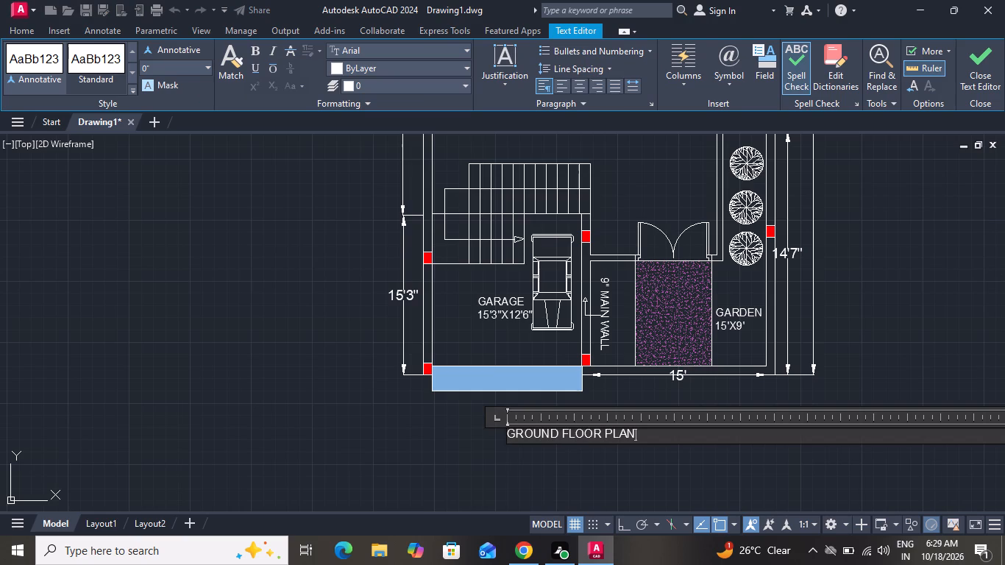
click(781, 452)
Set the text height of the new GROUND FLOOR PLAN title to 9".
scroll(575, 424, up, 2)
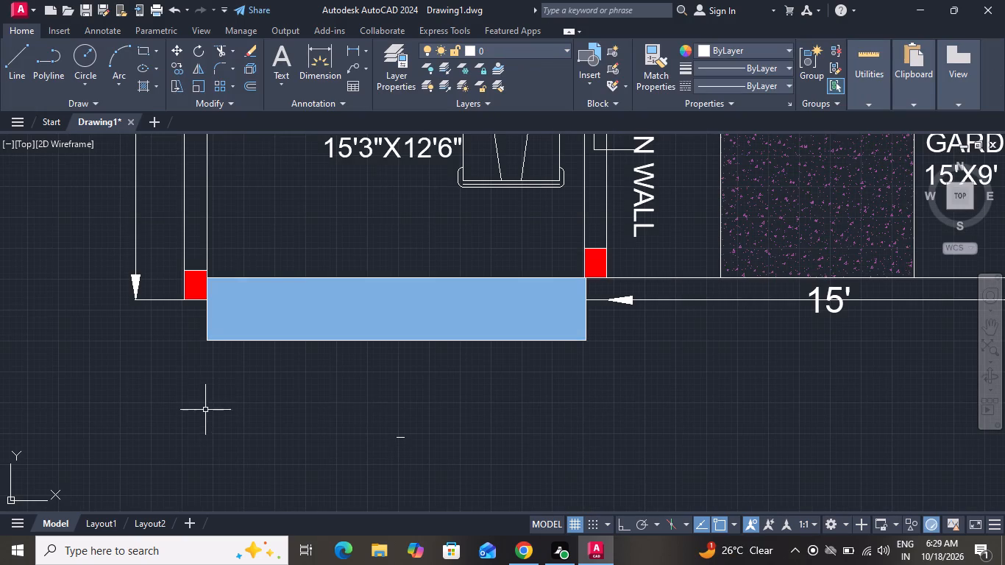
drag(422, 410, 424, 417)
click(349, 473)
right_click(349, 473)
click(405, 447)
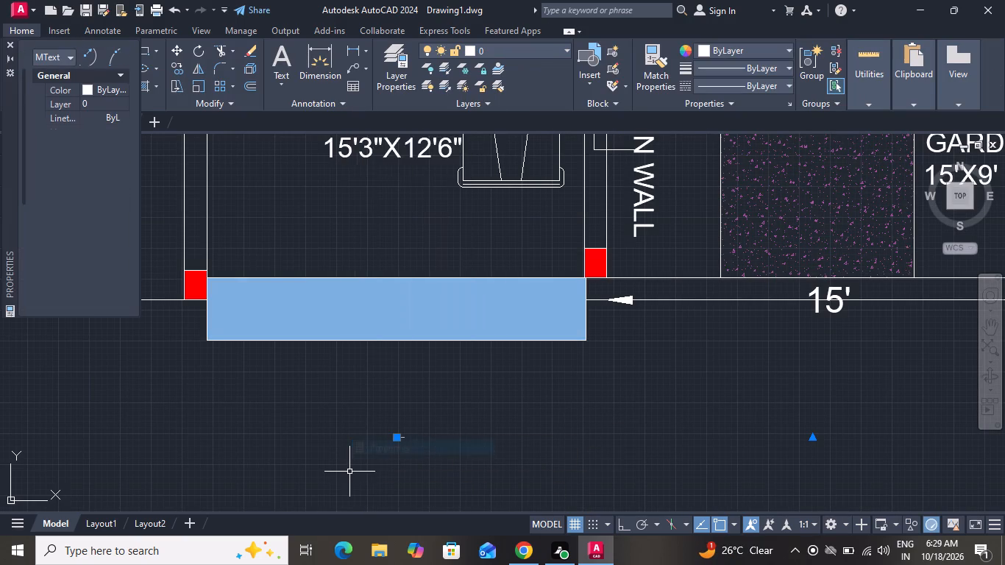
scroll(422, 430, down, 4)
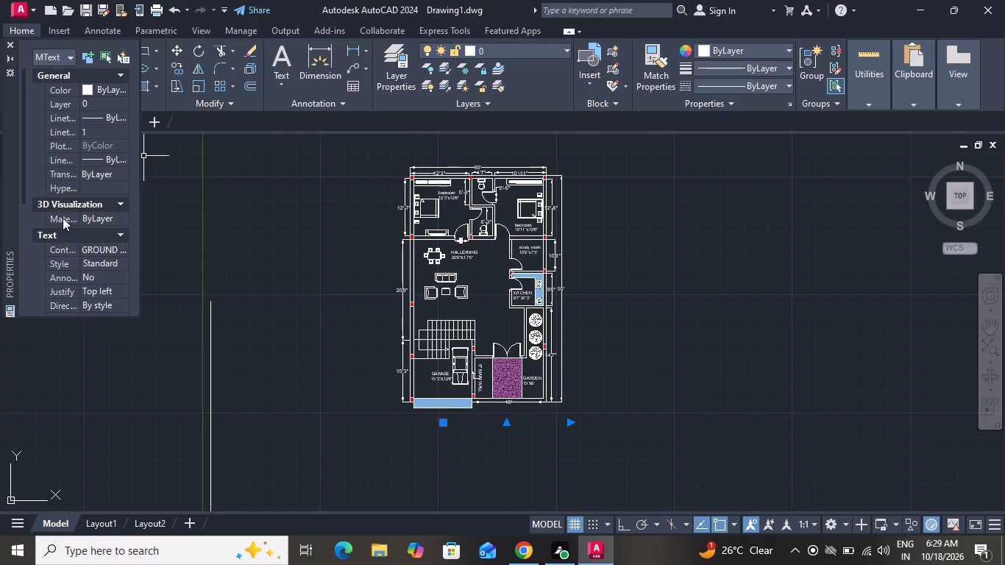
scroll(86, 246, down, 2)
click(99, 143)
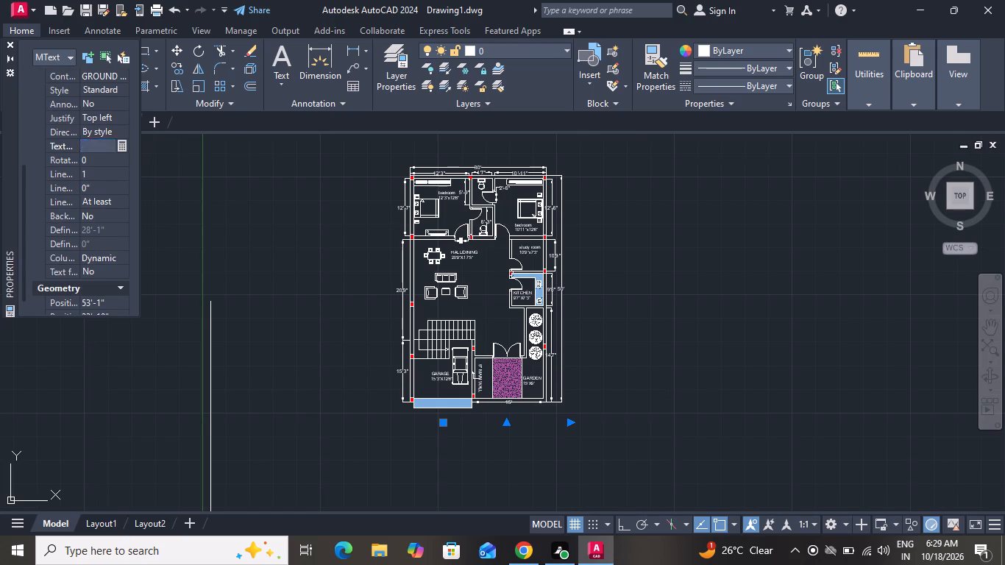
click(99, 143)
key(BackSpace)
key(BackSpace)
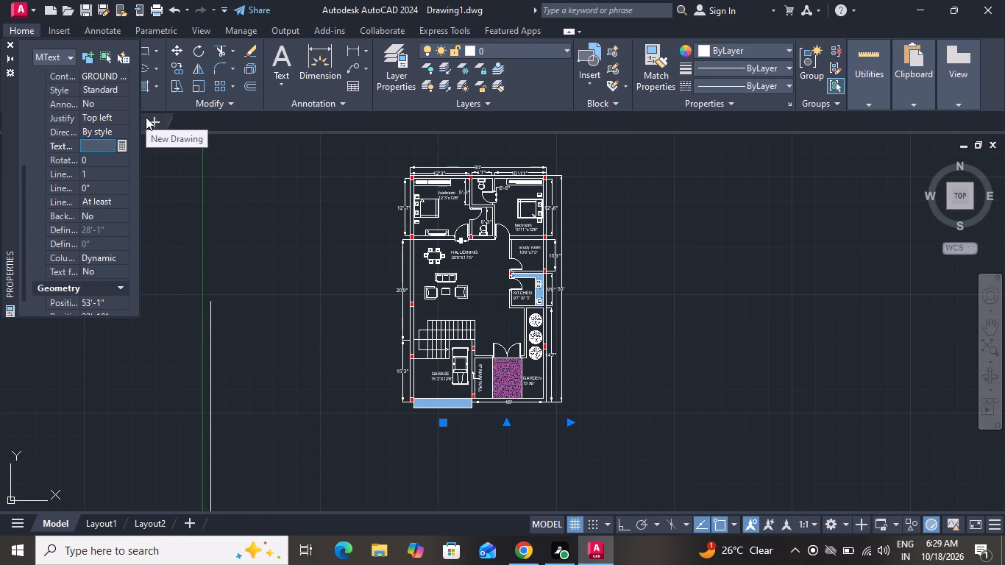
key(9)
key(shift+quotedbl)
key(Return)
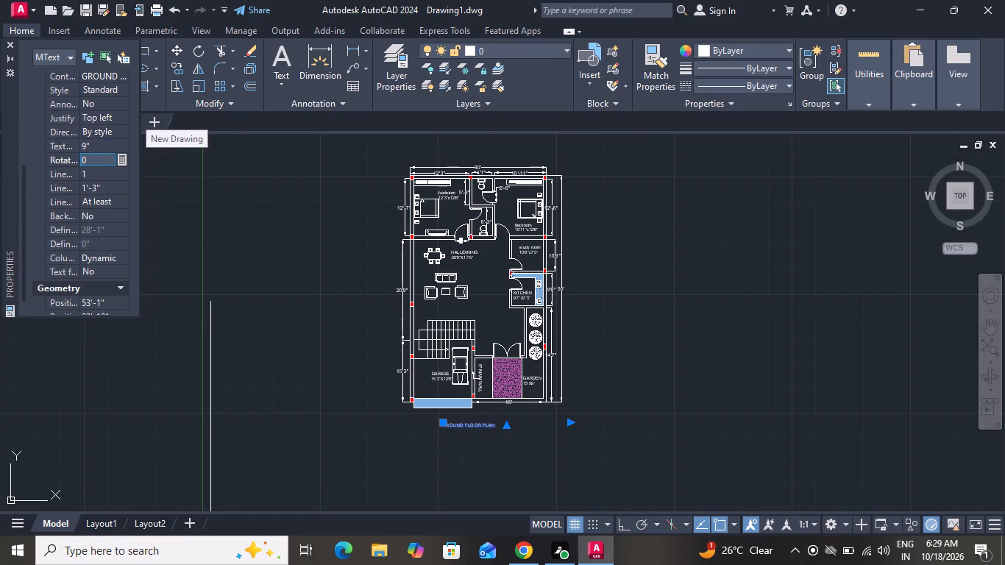
Set the GROUND FLOOR PLAN title's text height to 10" and deselect the title.
click(101, 145)
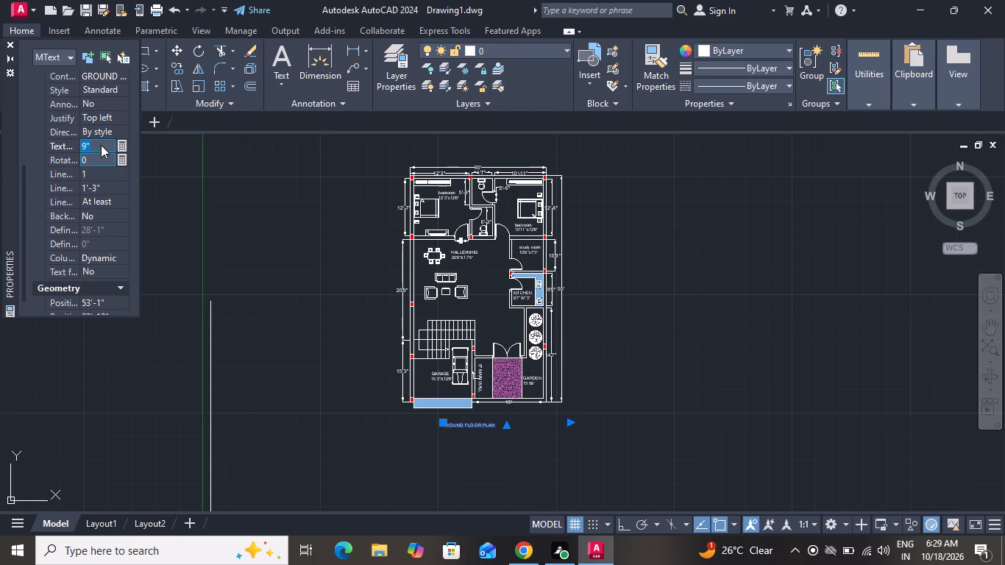
key(BackSpace)
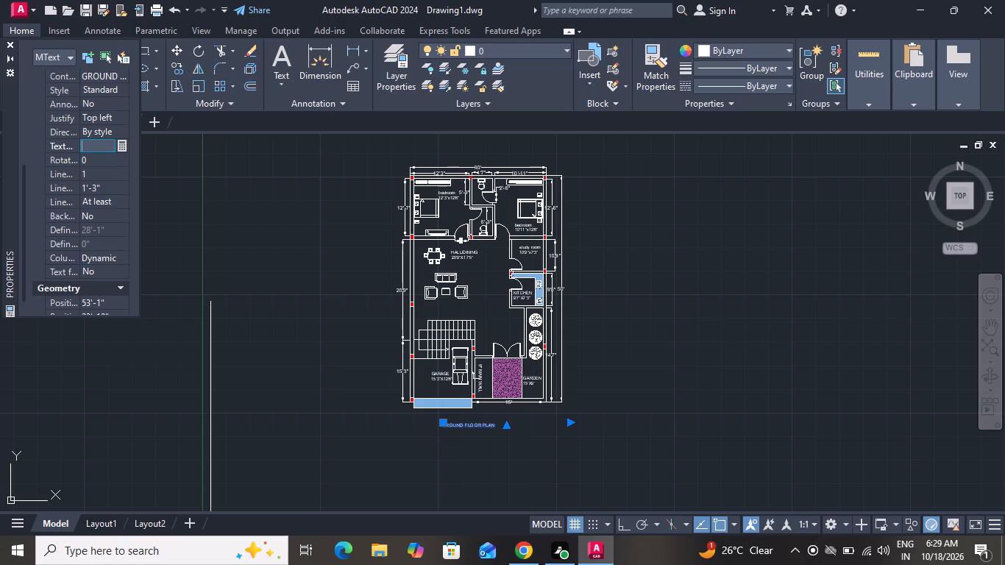
text(10)
key(shift+quotedbl)
click(9, 46)
scroll(140, 210, down, 1)
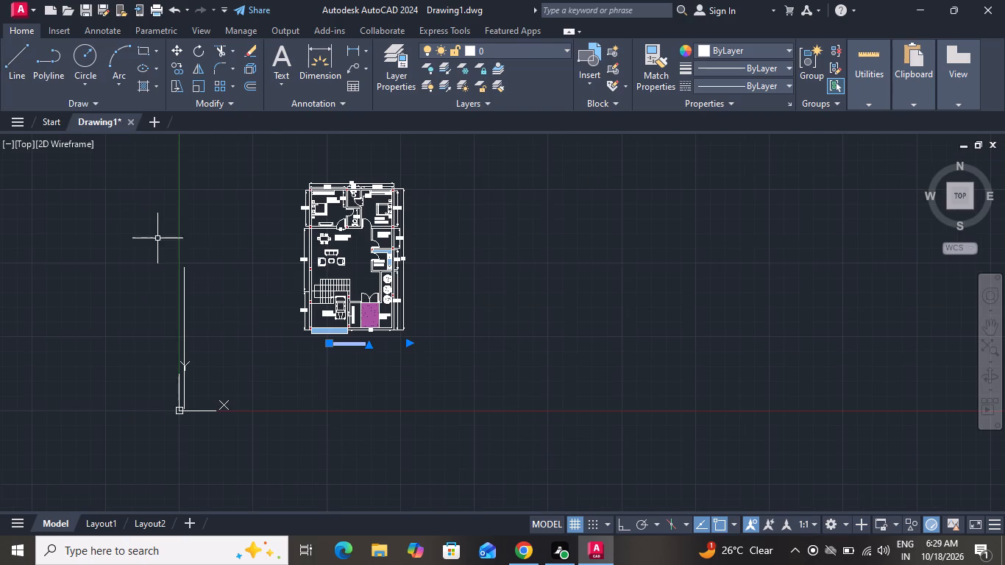
click(288, 404)
click(287, 358)
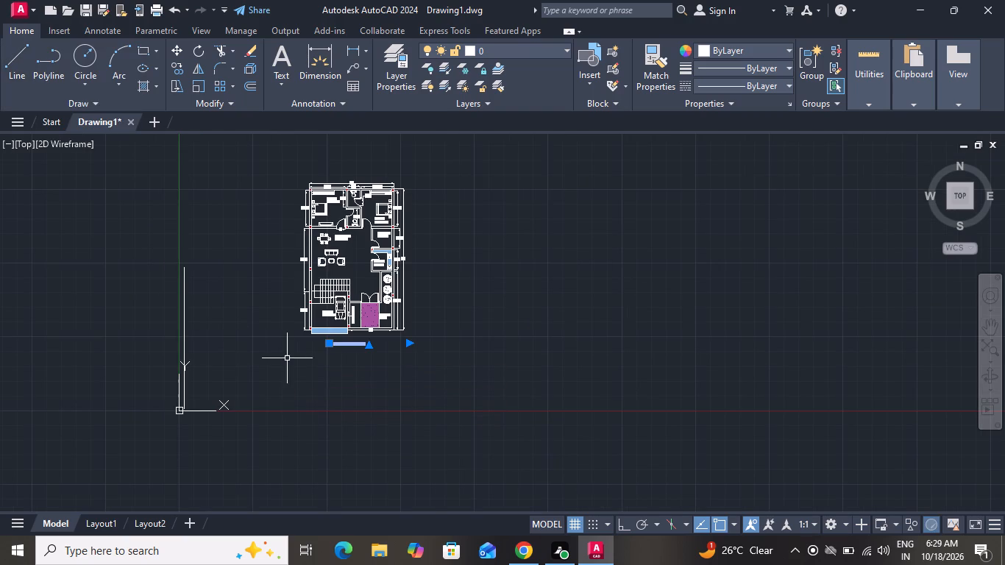
scroll(287, 358, up, 2)
key(Escape)
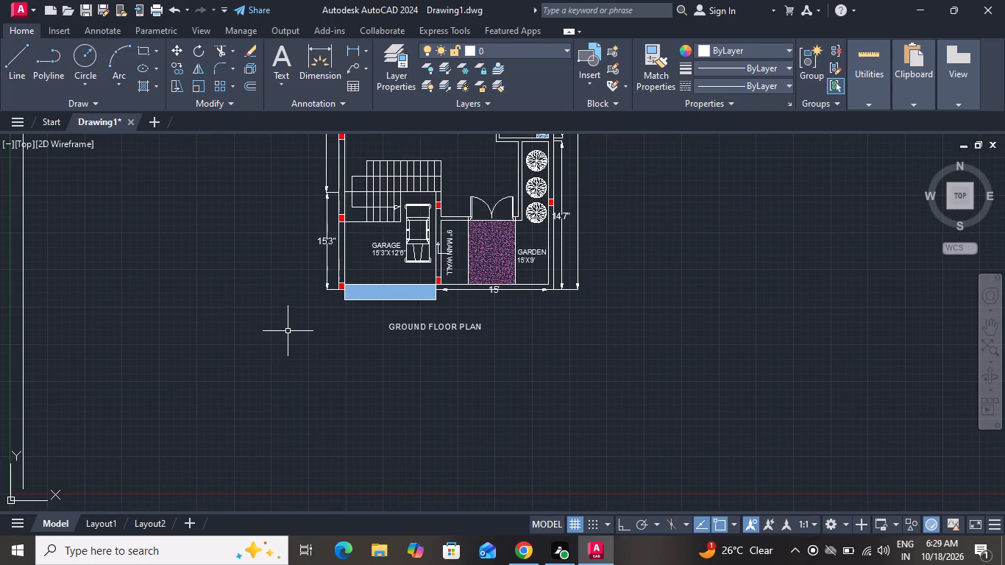
Move the GROUND FLOOR PLAN title straight up toward the garage slab in two moves of about 10" each.
click(476, 329)
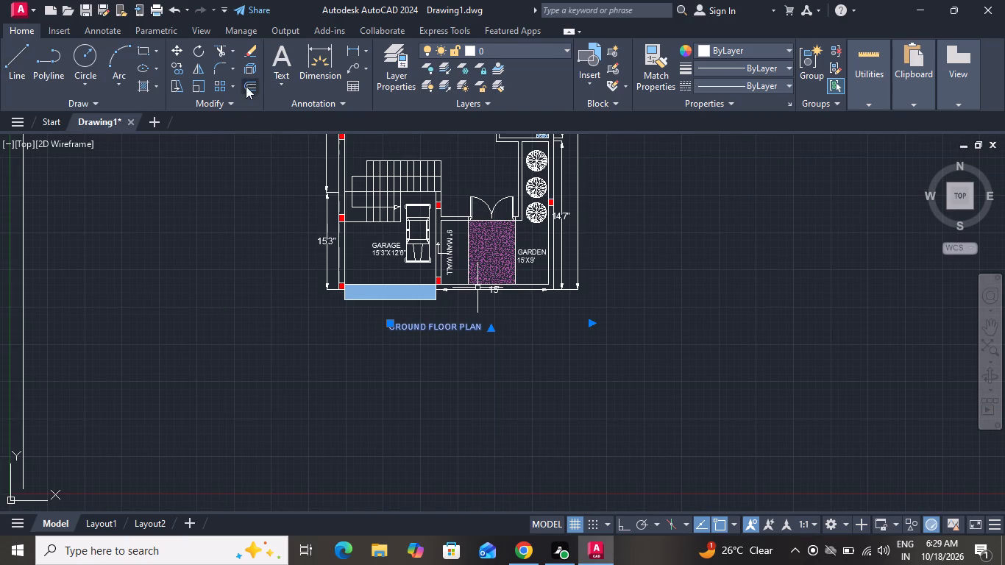
click(179, 51)
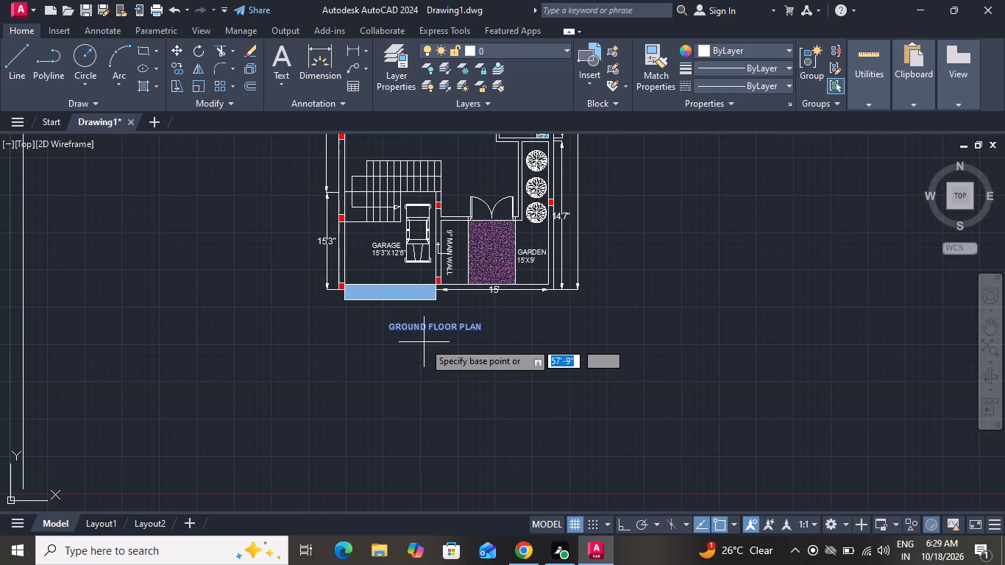
click(430, 331)
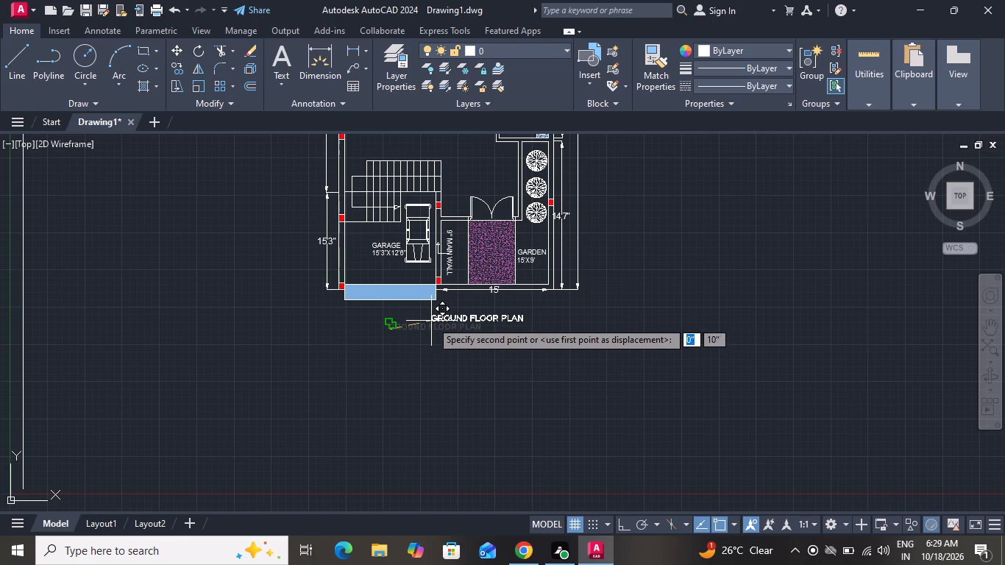
click(431, 321)
click(431, 321)
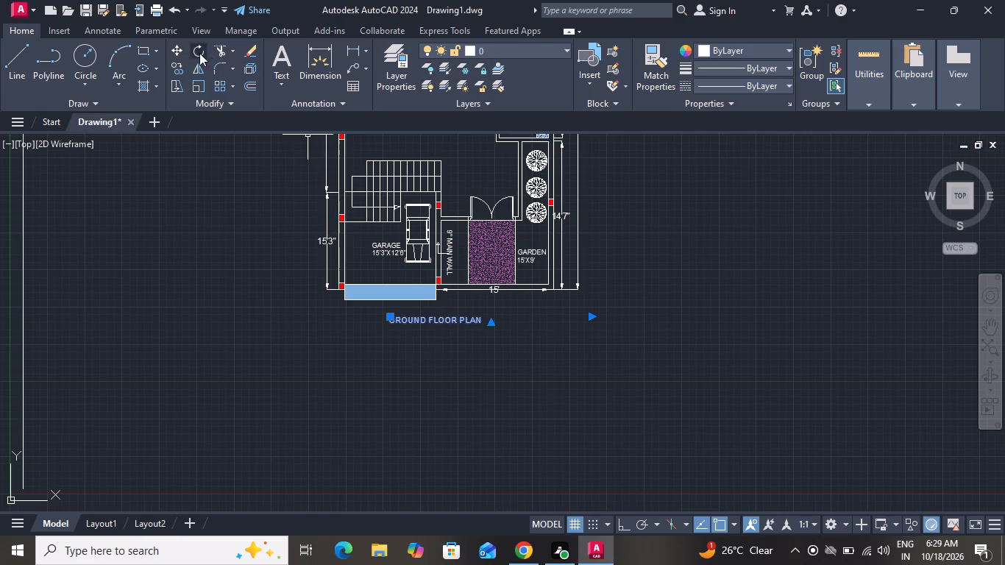
click(183, 49)
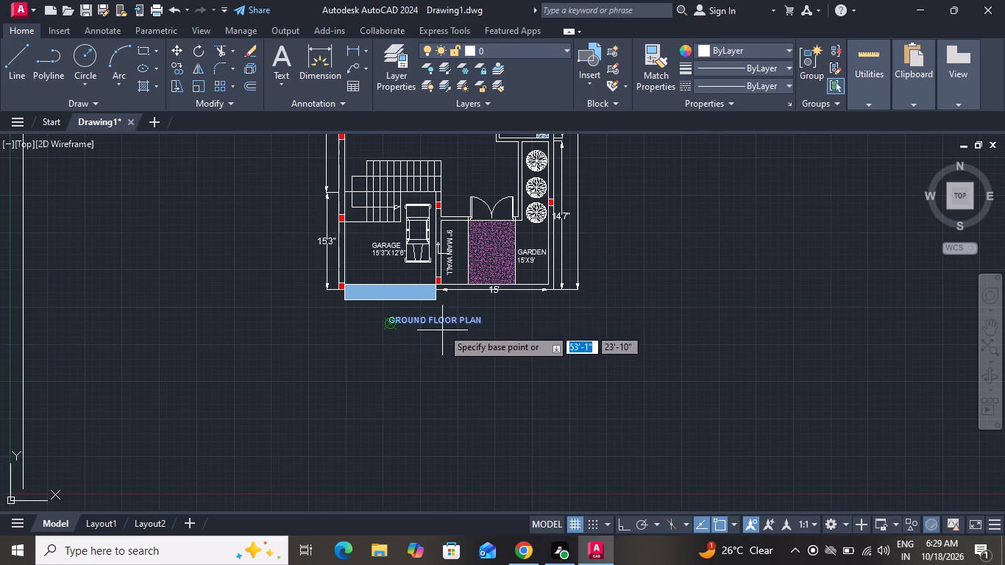
click(441, 322)
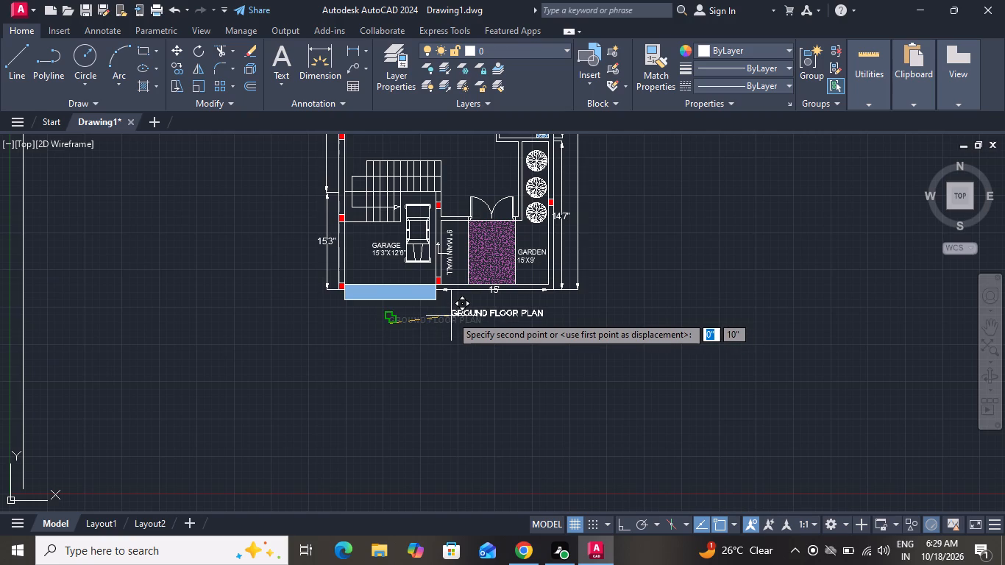
click(452, 315)
Examine the whole floor plan and the placement and size of its GROUND FLOOR PLAN title.
scroll(657, 419, down, 1)
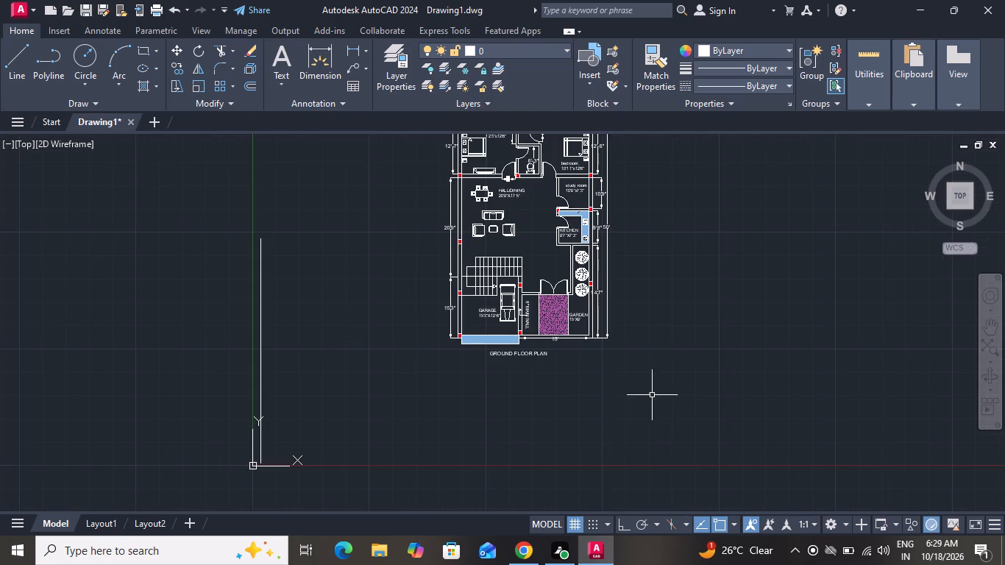
scroll(657, 379, down, 2)
scroll(712, 261, up, 3)
scroll(387, 255, down, 2)
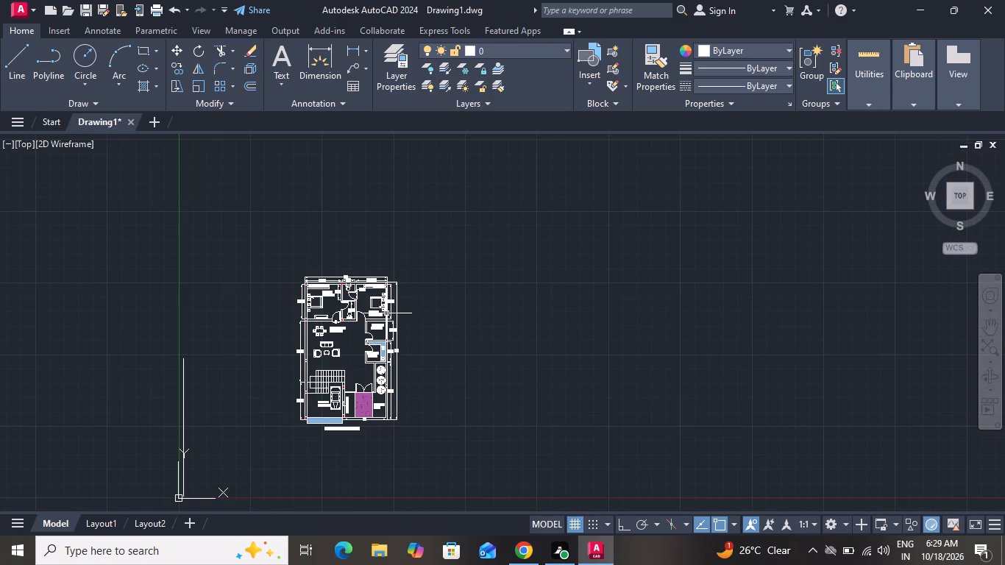
scroll(381, 331, up, 2)
scroll(386, 324, down, 1)
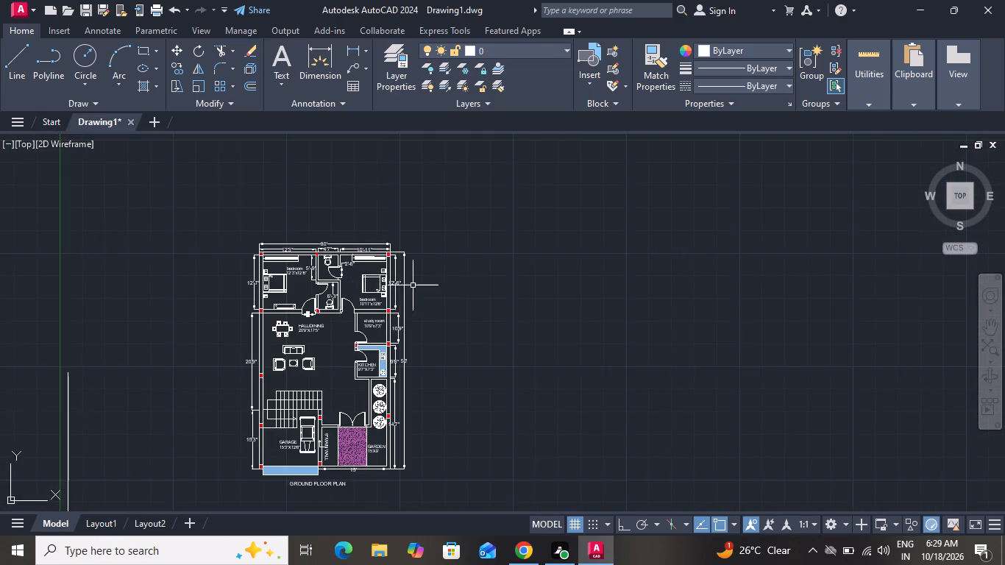
scroll(415, 285, down, 1)
scroll(381, 411, up, 2)
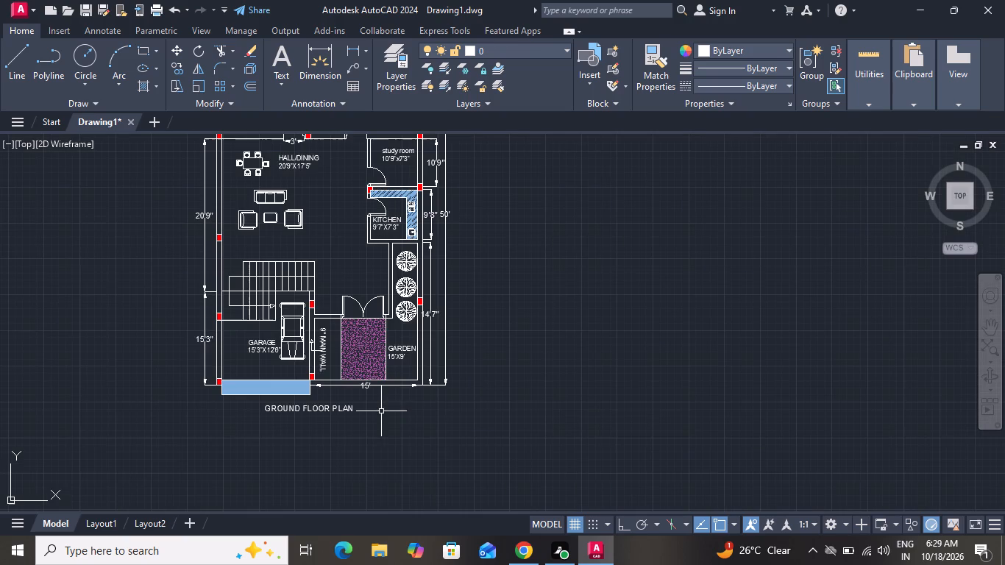
scroll(381, 411, up, 1)
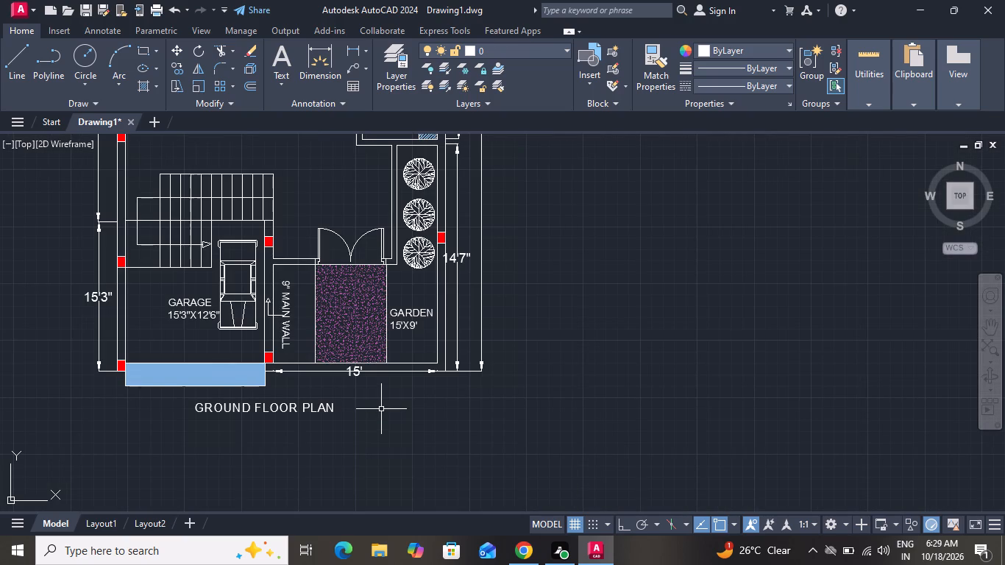
scroll(381, 409, down, 2)
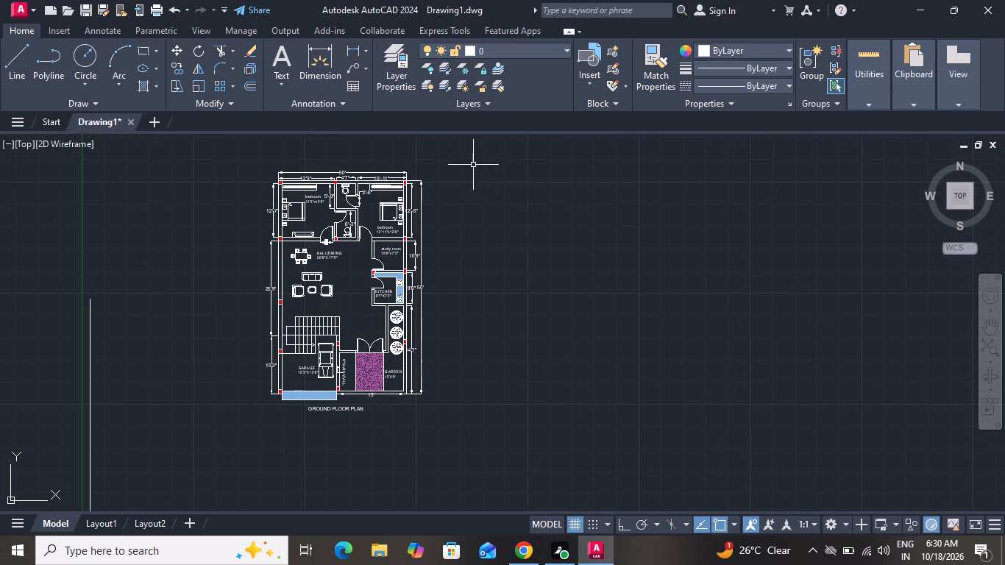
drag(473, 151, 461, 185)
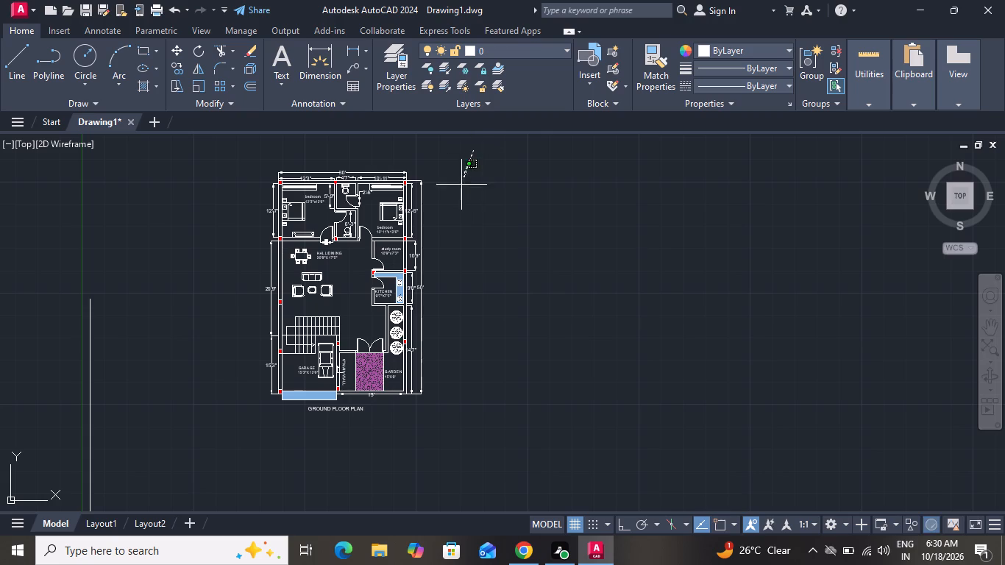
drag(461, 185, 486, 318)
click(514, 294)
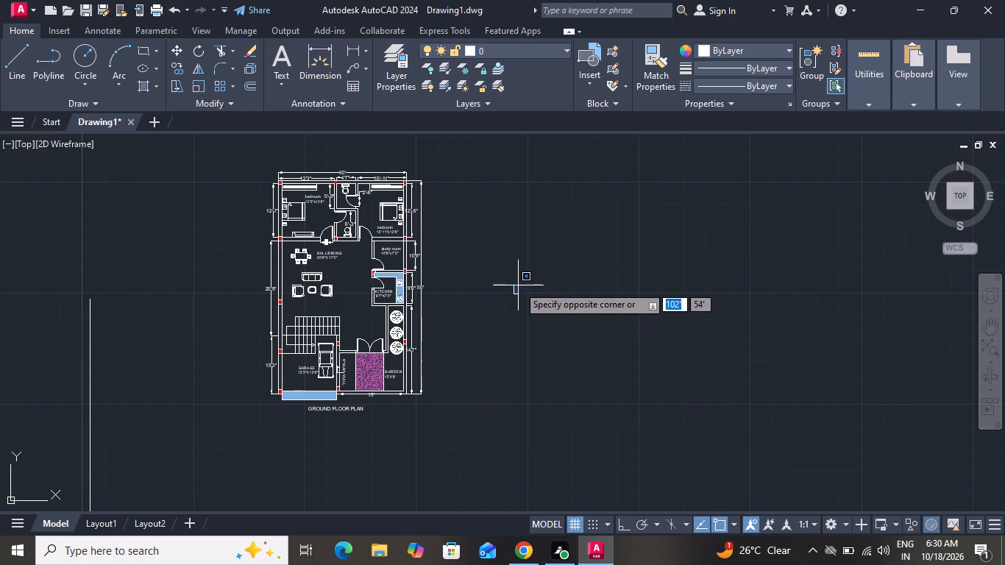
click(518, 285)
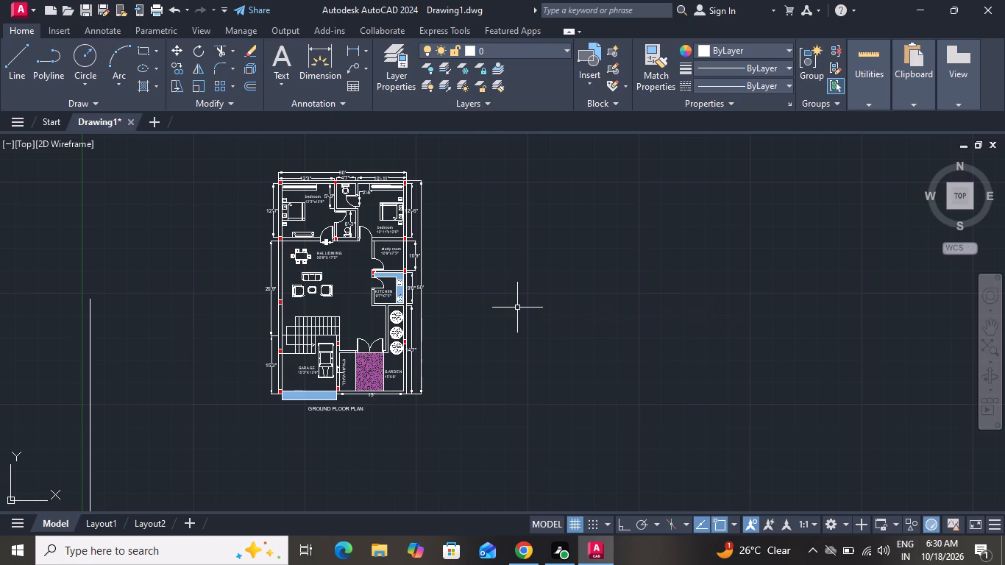
Save the floor plan drawing as Drawing11 in the ANU folder inside New folder on drive C.
key(ctrl+s)
double_click(324, 246)
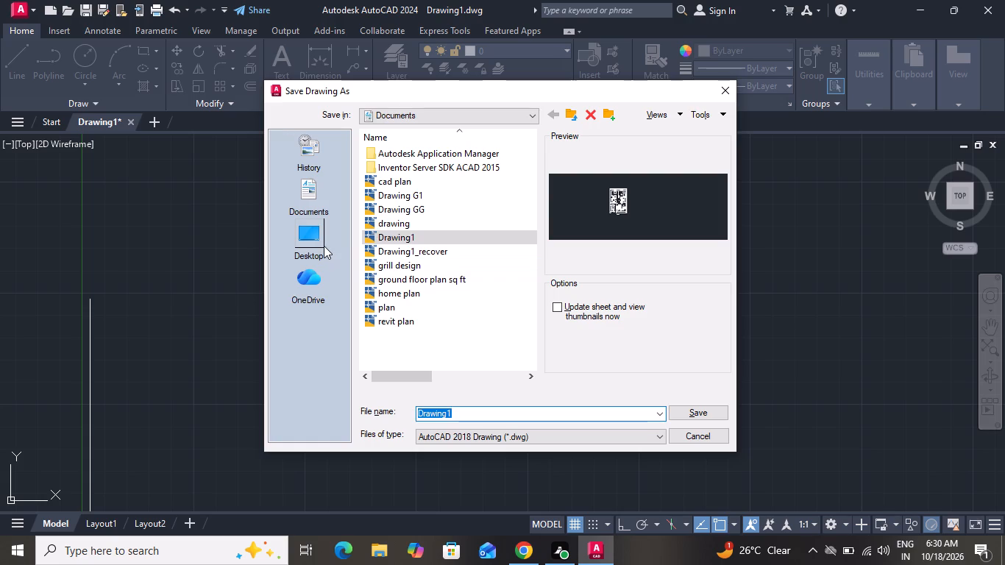
double_click(431, 184)
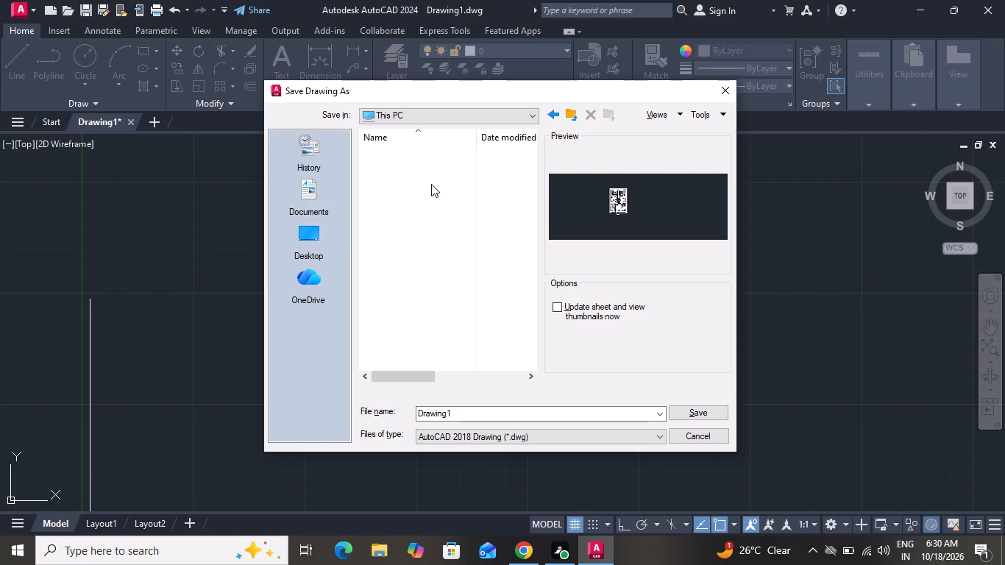
double_click(425, 288)
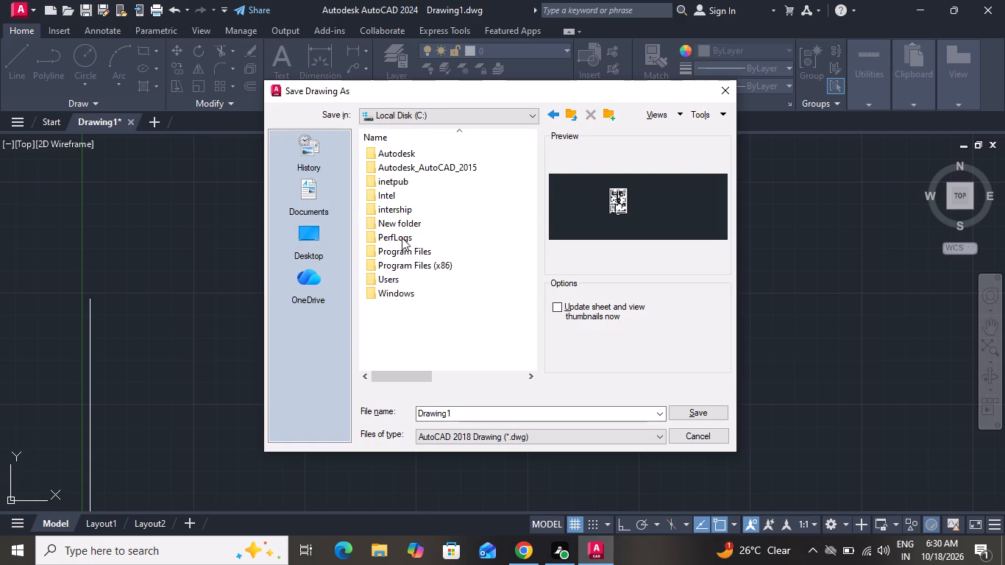
double_click(409, 223)
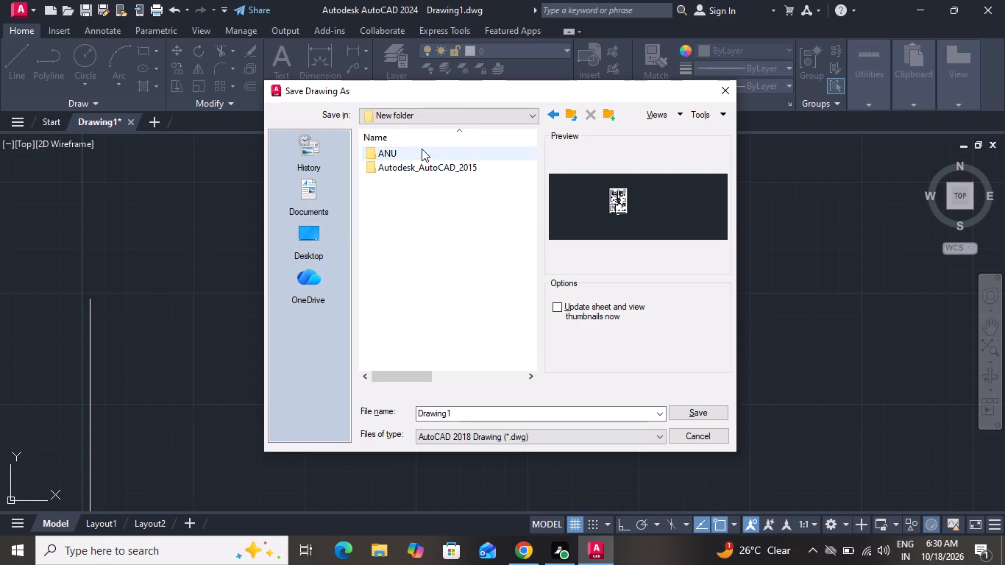
double_click(422, 149)
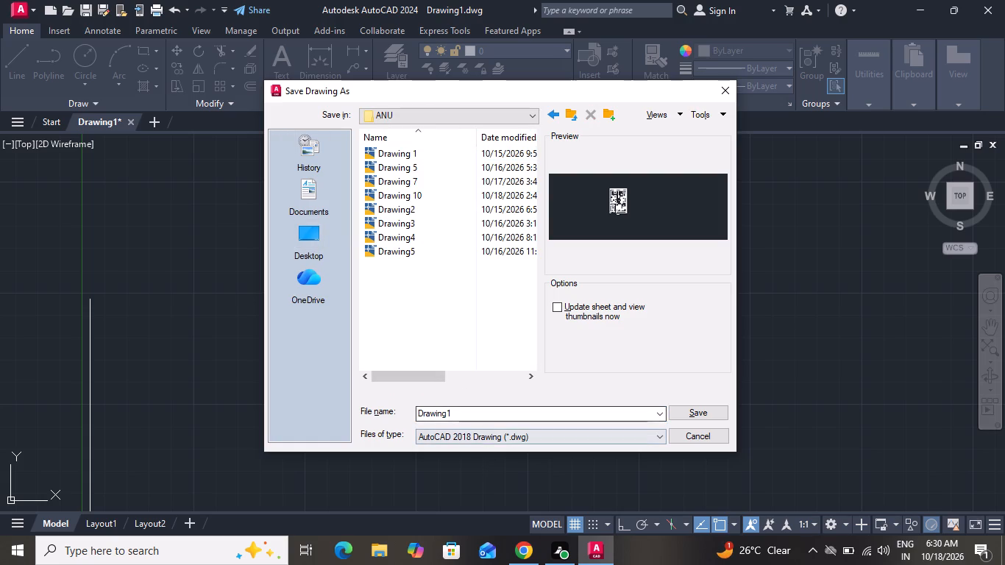
click(482, 418)
double_click(482, 418)
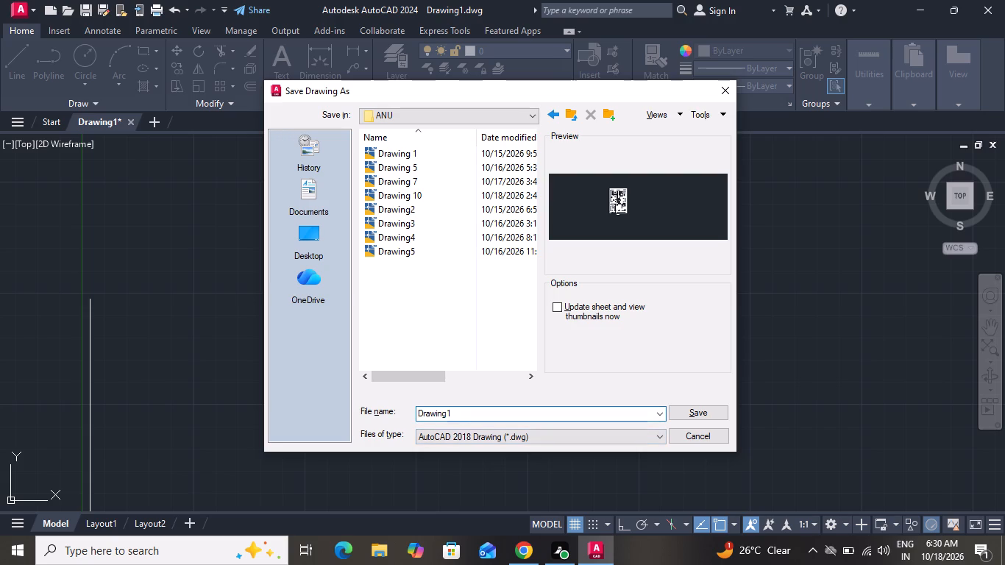
key(1)
click(724, 415)
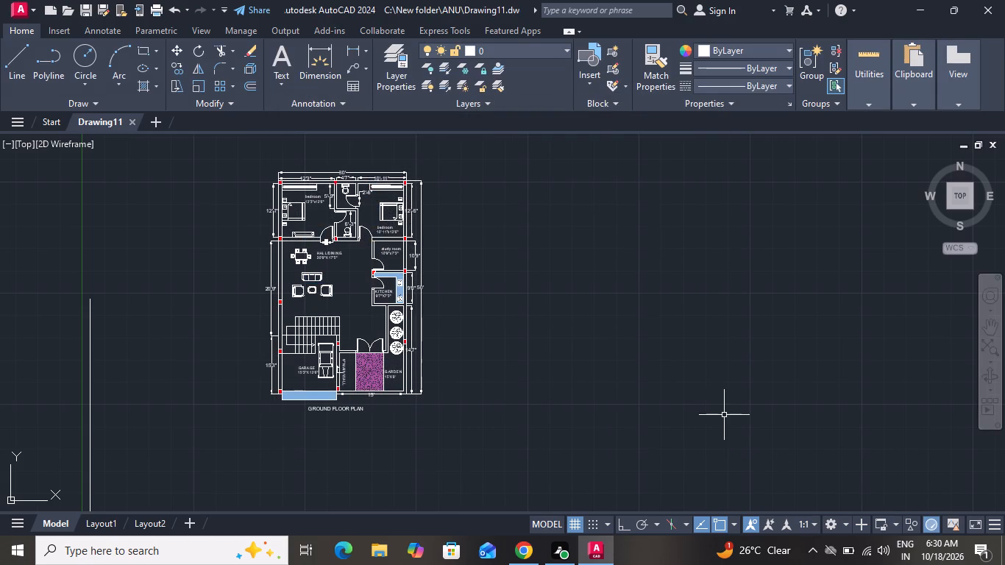
Turn off log file recording with the LOGFILEOFF command.
text(LOG)
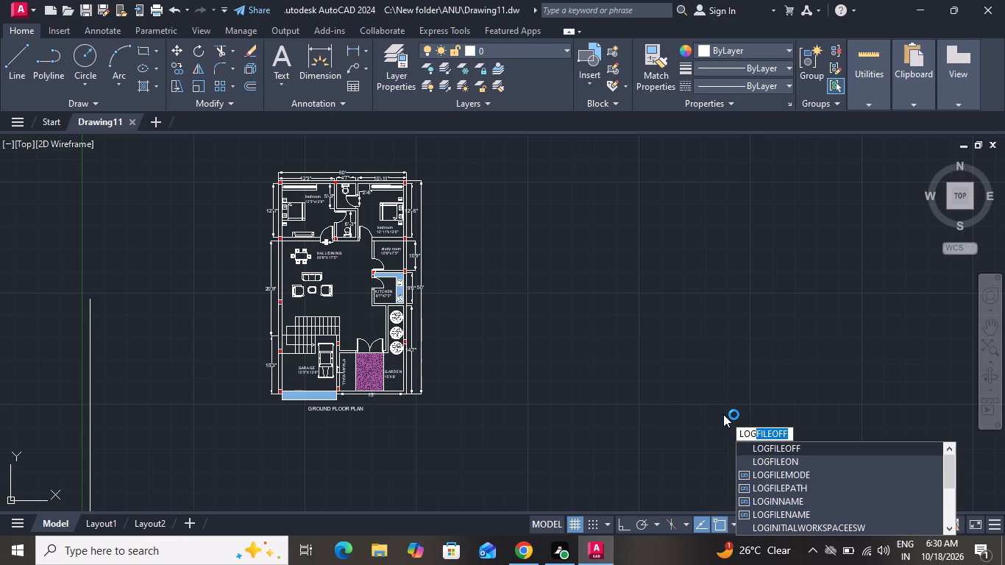
click(828, 451)
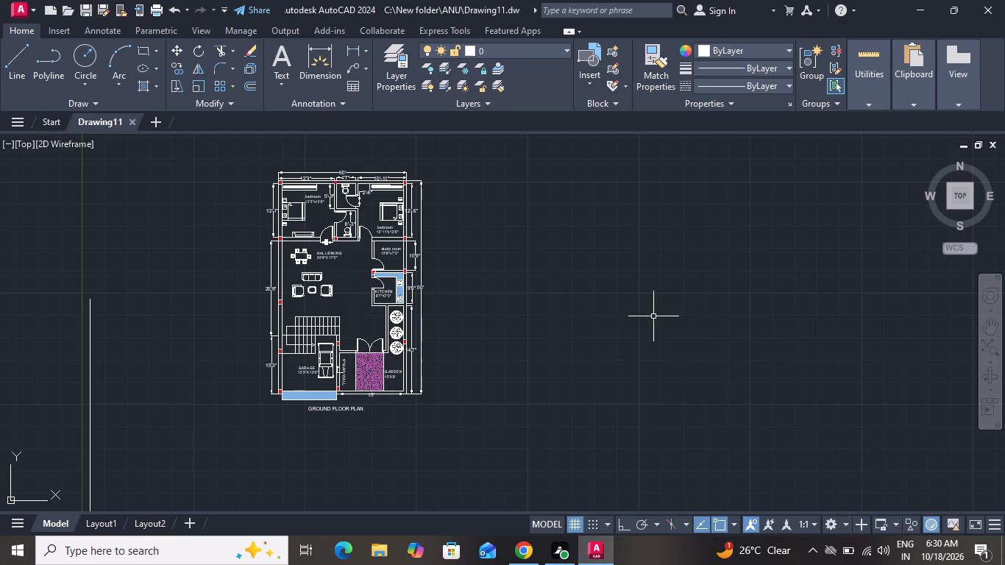
Set up the plot with the previous plot's settings and a window enclosing the whole floor plan with its GROUND FLOOR PLAN title.
key(ctrl+p)
click(474, 118)
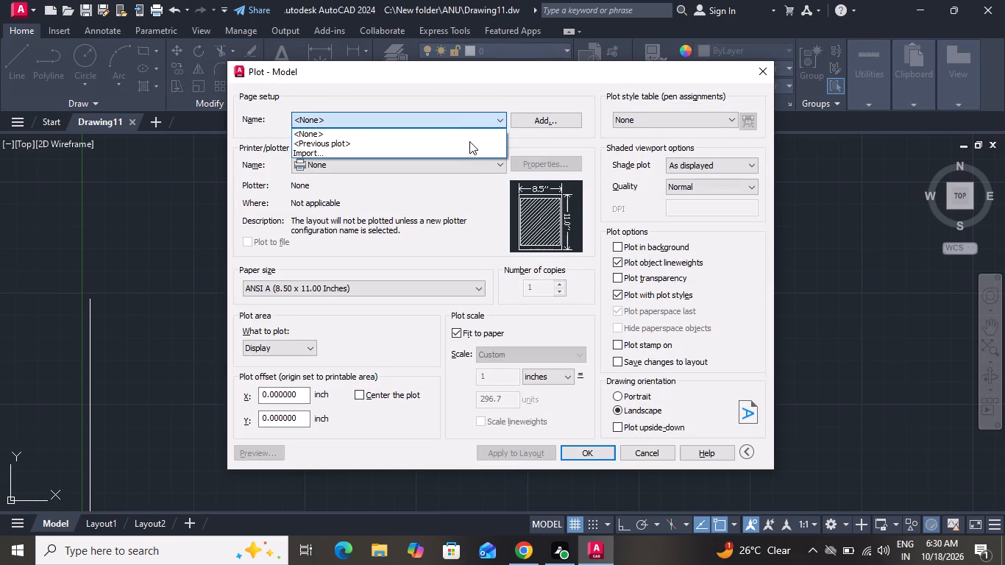
click(469, 141)
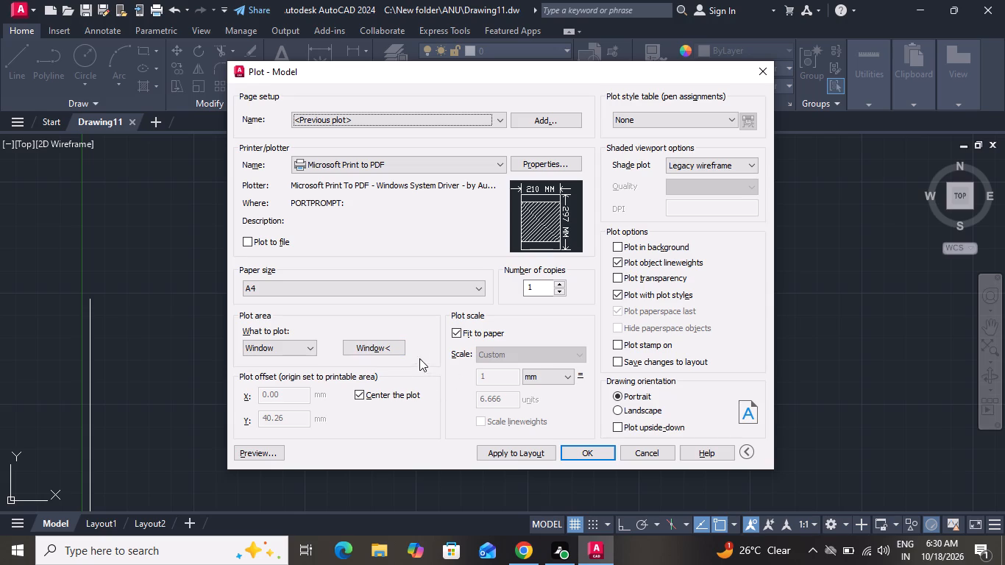
click(386, 351)
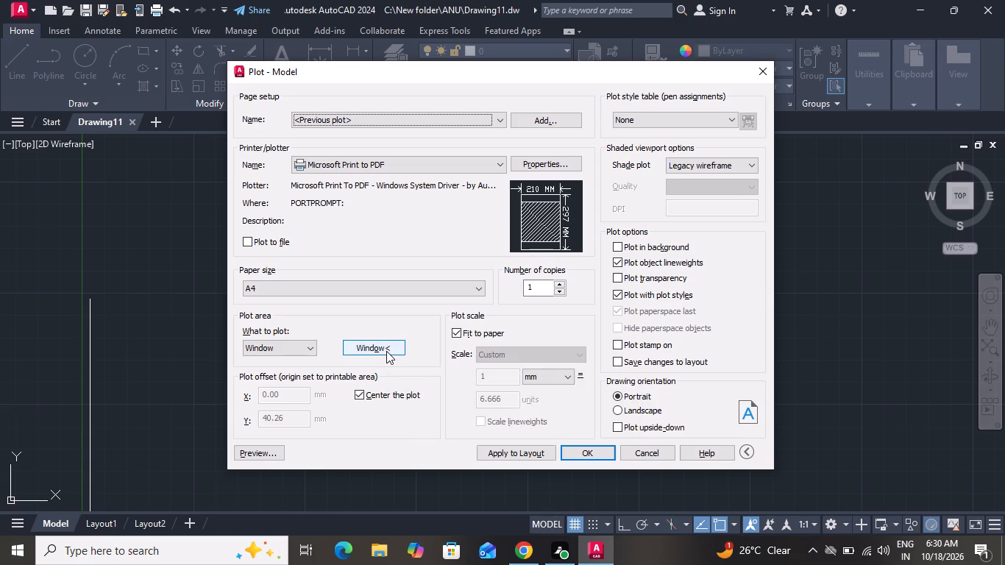
scroll(405, 351, down, 2)
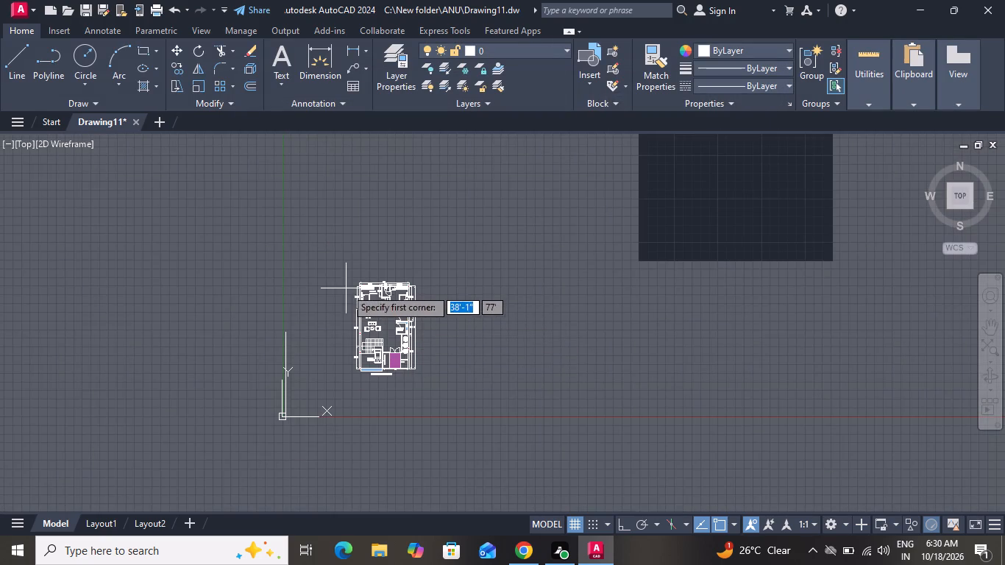
drag(350, 278, 421, 380)
click(421, 380)
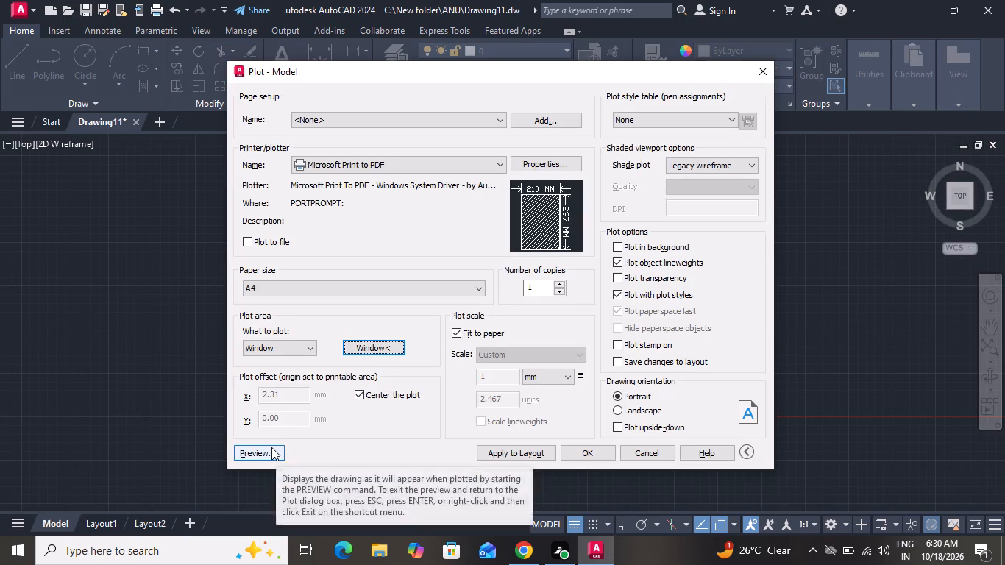
Preview the plot and examine the floor plan's dimensions, room labels, garage and garden area, and title on the sheet.
click(271, 447)
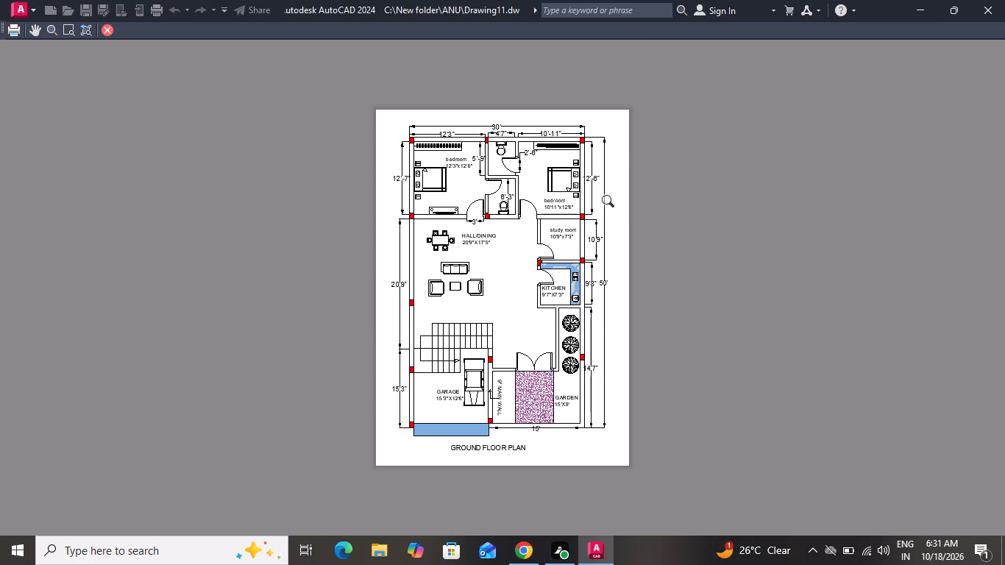
scroll(575, 181, up, 1)
scroll(575, 181, down, 1)
scroll(575, 181, up, 3)
scroll(583, 230, down, 1)
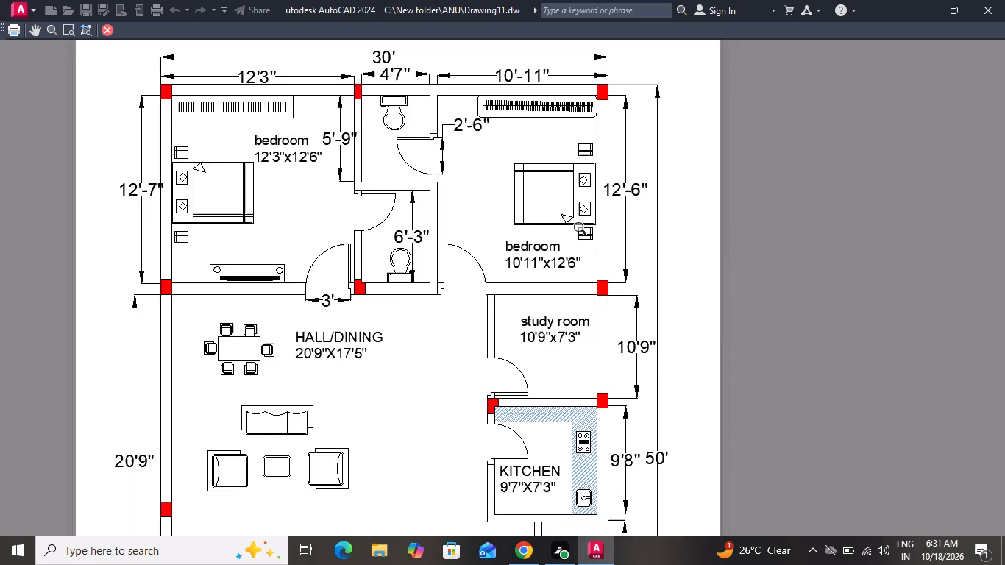
scroll(584, 233, down, 1)
scroll(427, 105, up, 3)
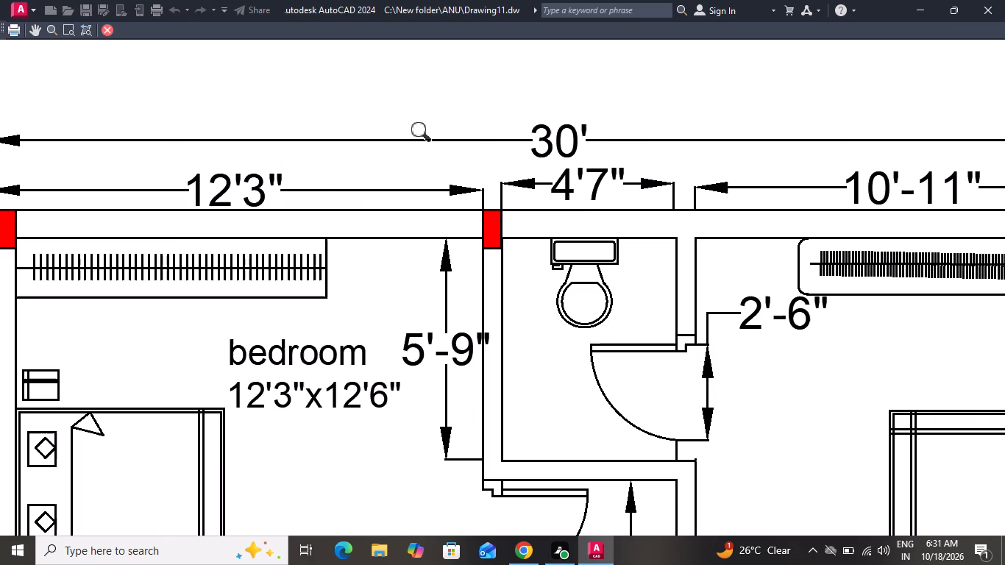
scroll(427, 138, up, 1)
scroll(427, 138, down, 4)
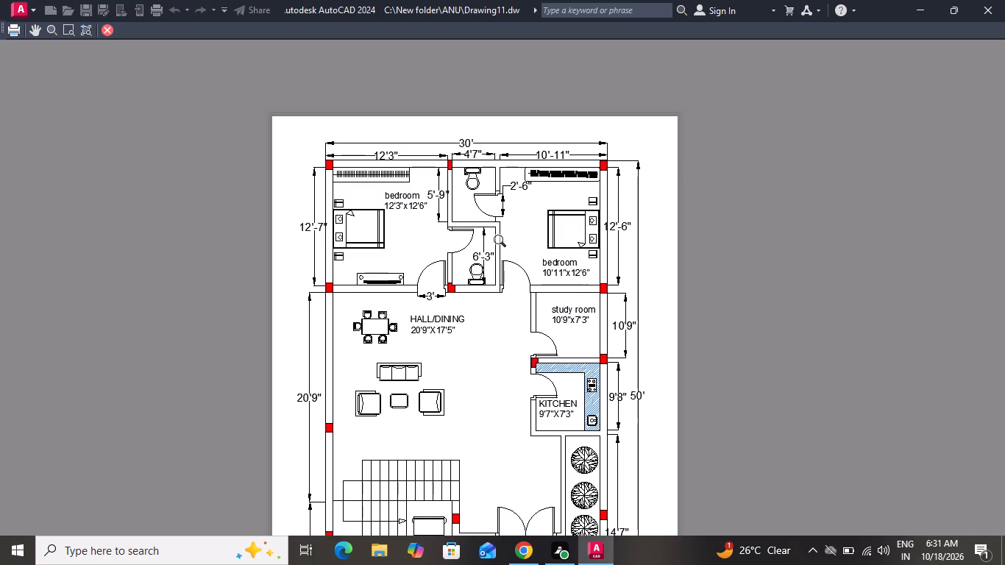
scroll(512, 253, down, 2)
scroll(500, 518, up, 3)
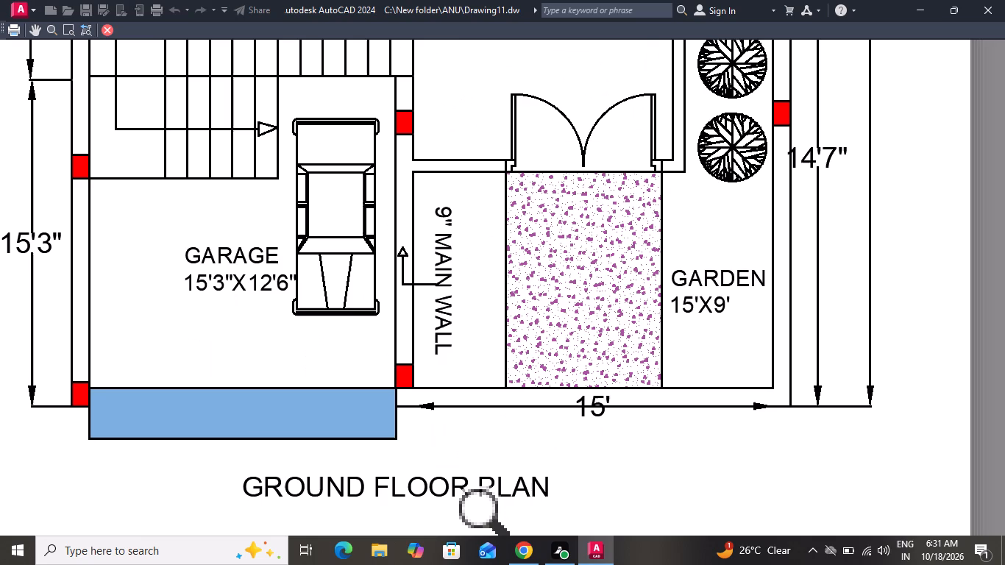
scroll(500, 518, down, 3)
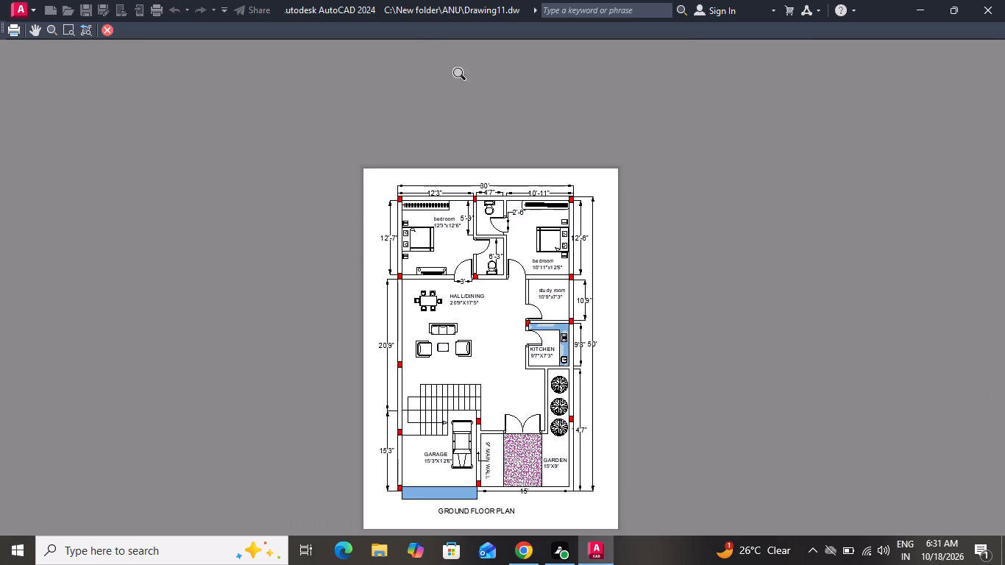
Plot the previewed sheet to a PDF file named PDF 11 in the ANU folder.
click(15, 30)
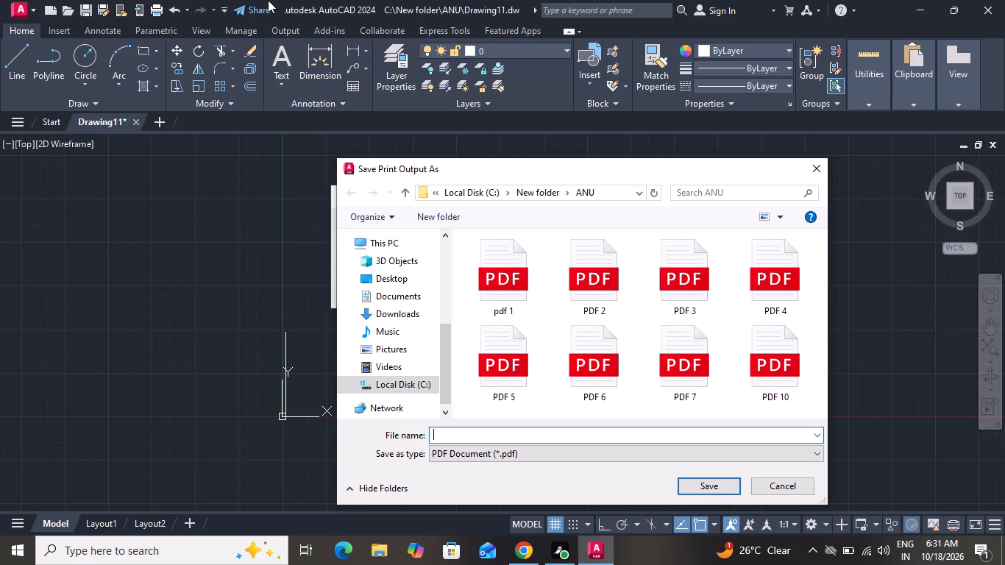
text(PDF 11)
click(720, 483)
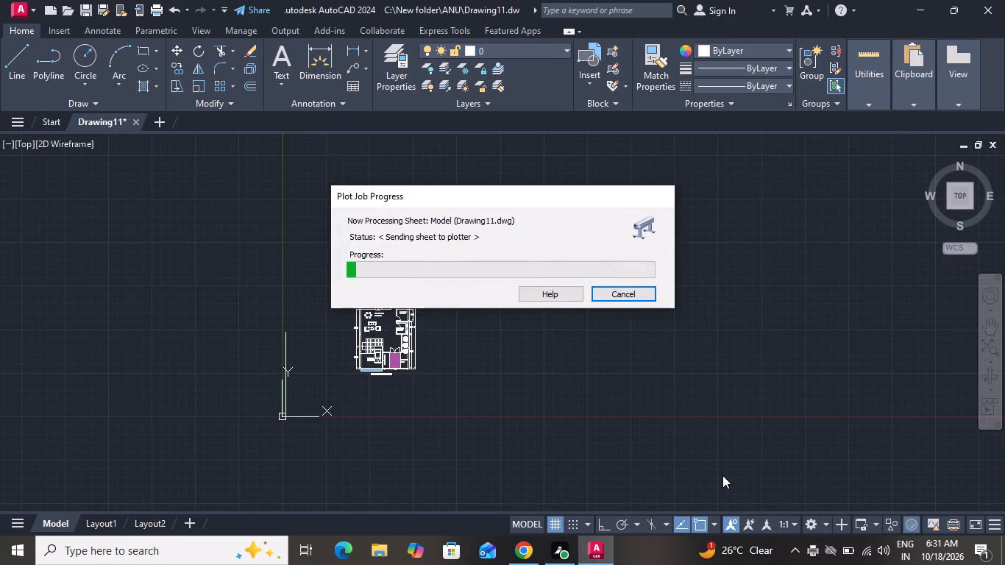